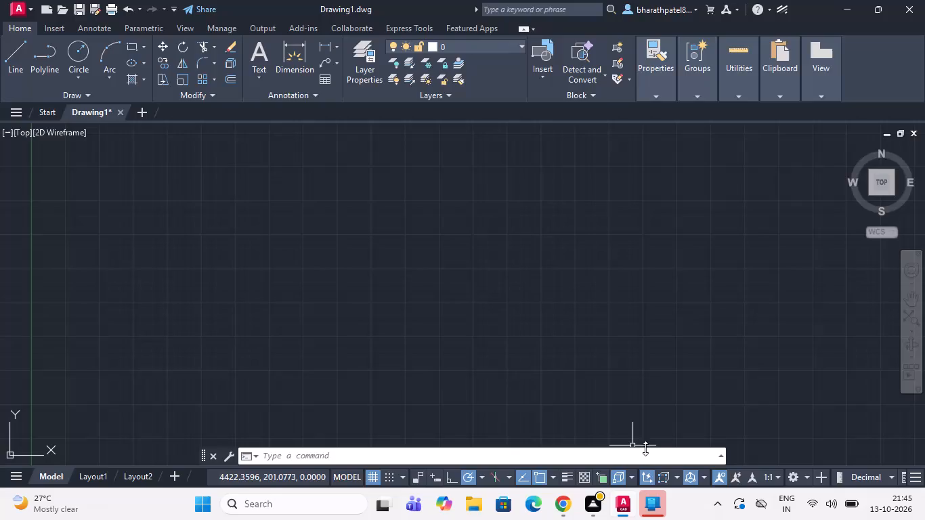
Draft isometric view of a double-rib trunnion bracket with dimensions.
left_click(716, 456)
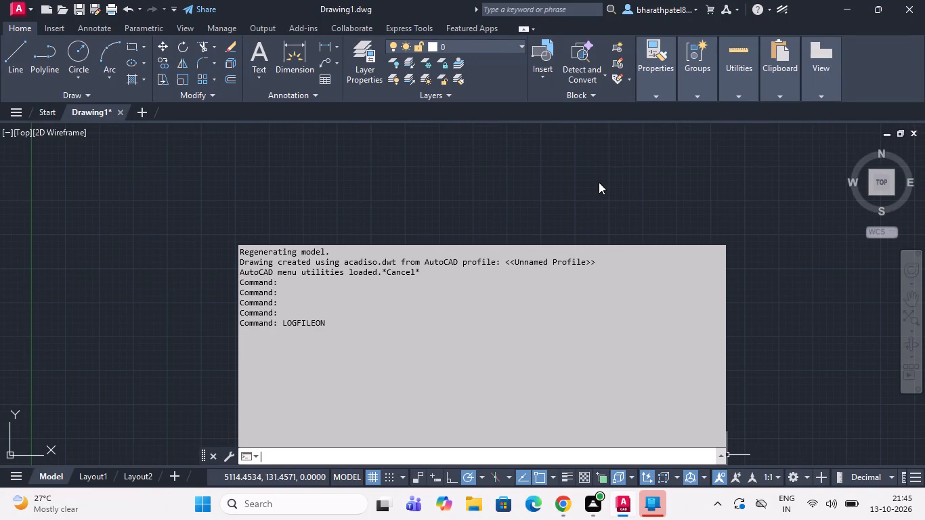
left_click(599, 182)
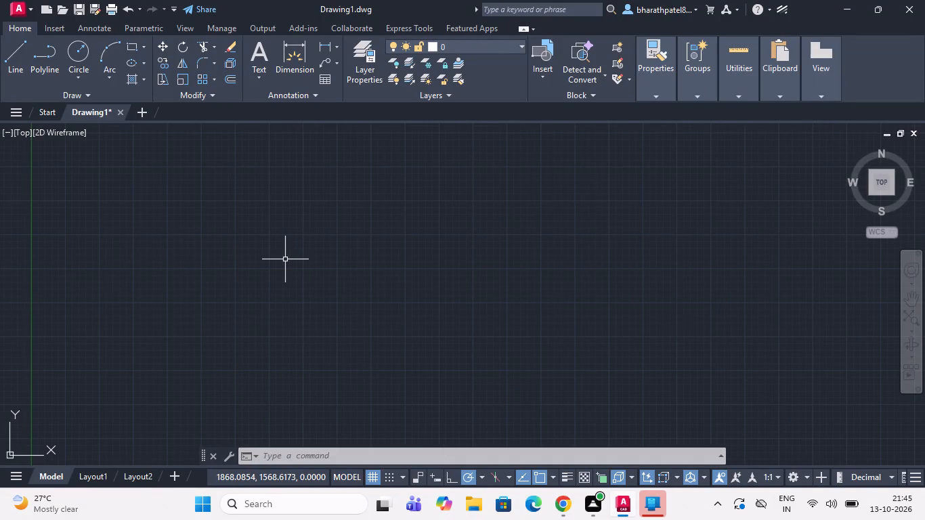
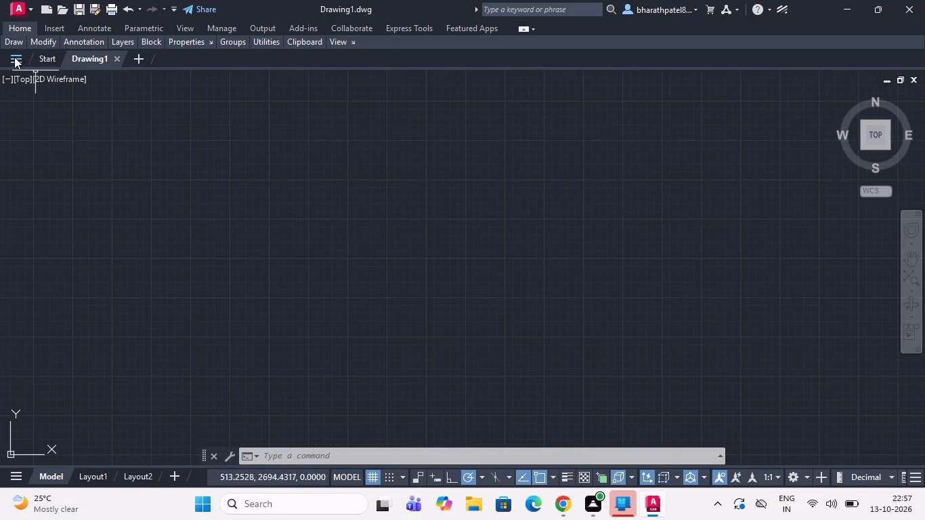
Save all open drawings.
left_click(14, 57)
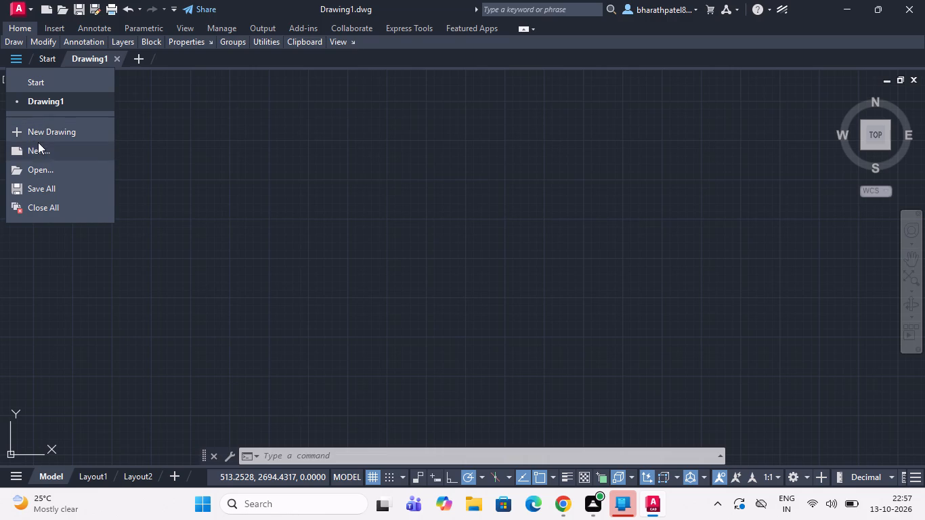
left_click(39, 190)
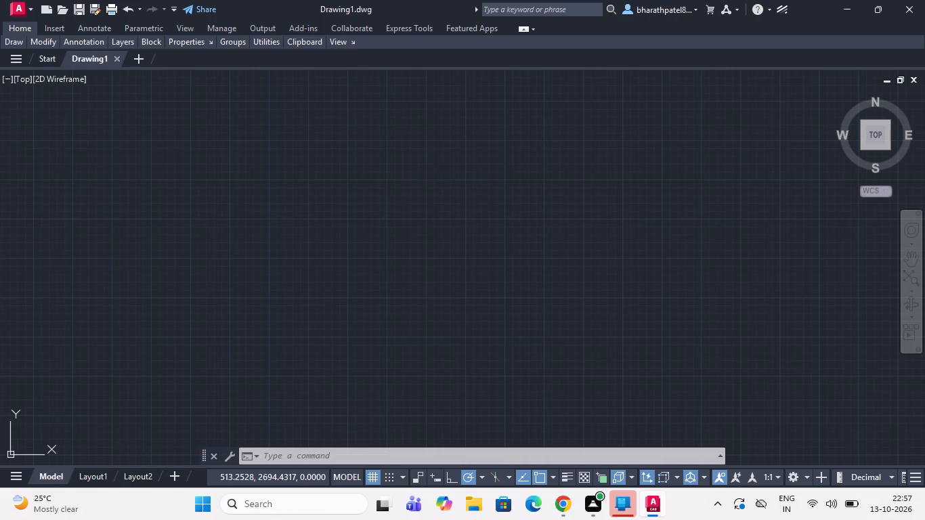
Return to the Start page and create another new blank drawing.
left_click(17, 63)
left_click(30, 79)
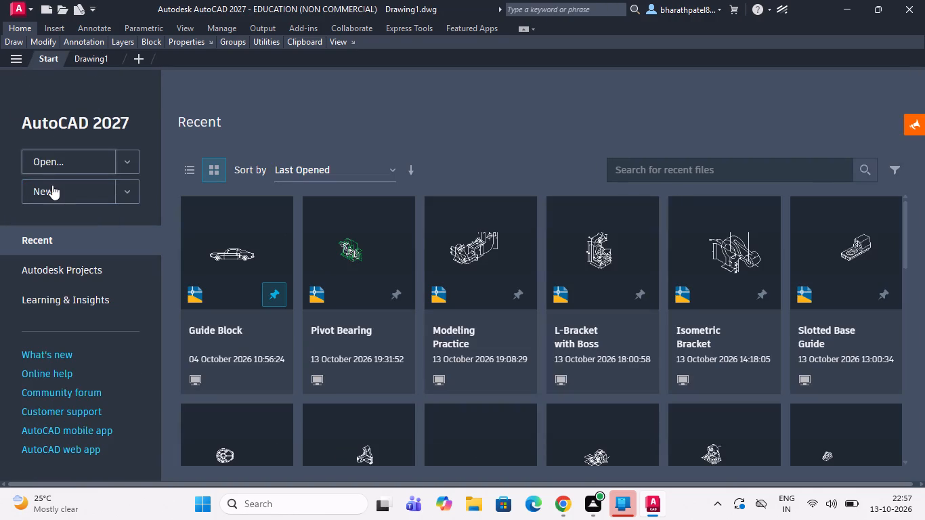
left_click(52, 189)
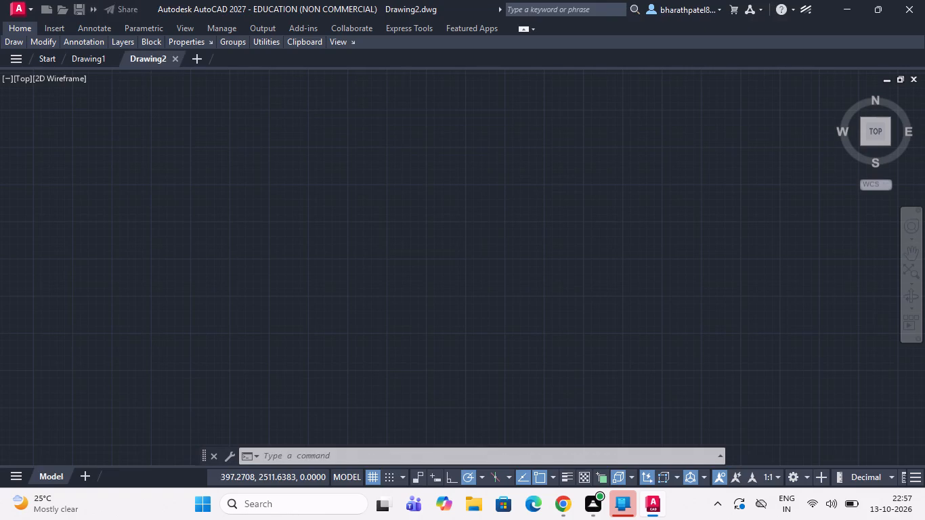
Close all open drawings at once.
left_click(17, 55)
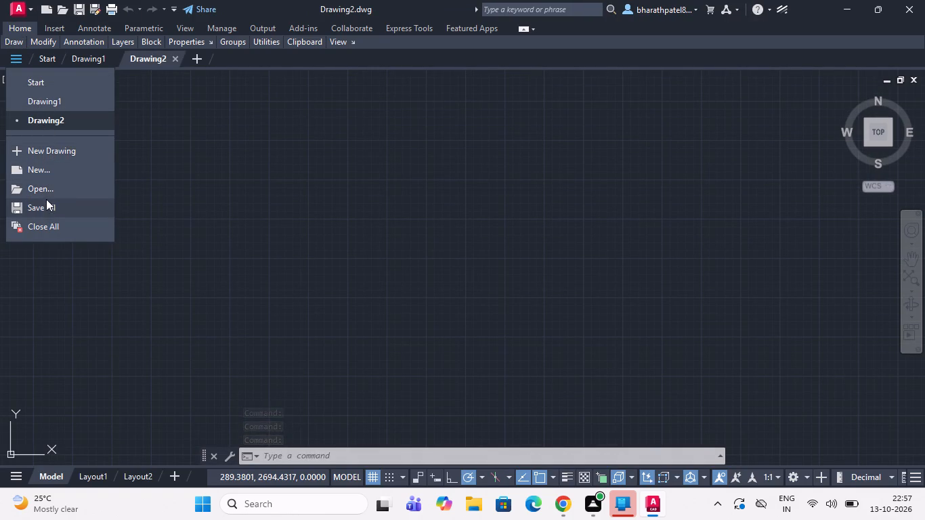
left_click(41, 221)
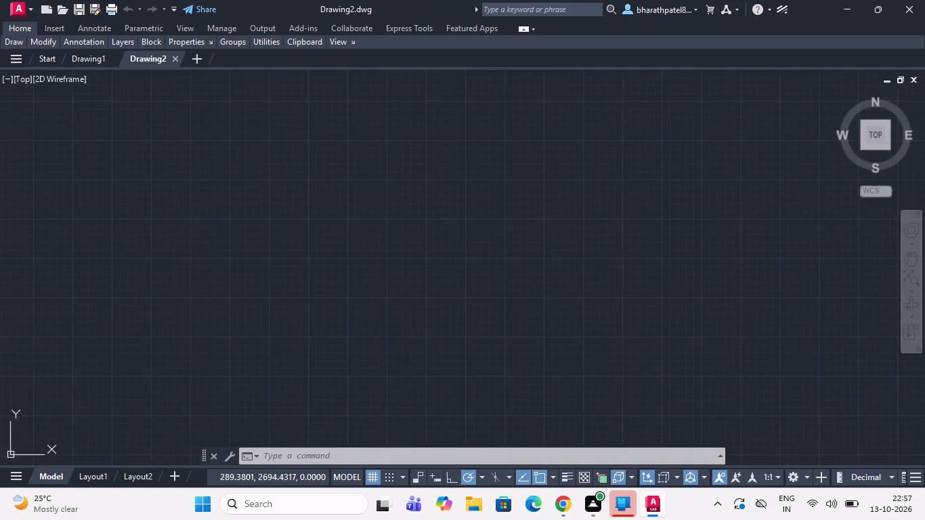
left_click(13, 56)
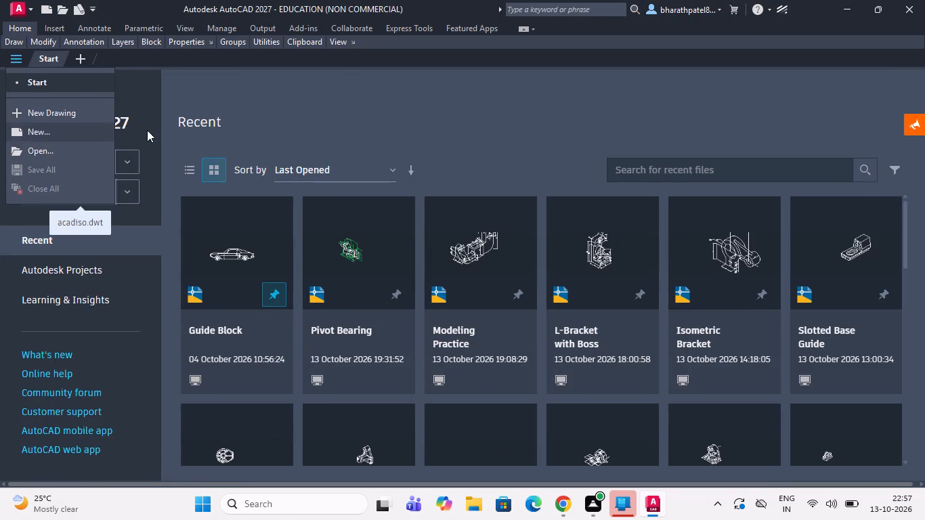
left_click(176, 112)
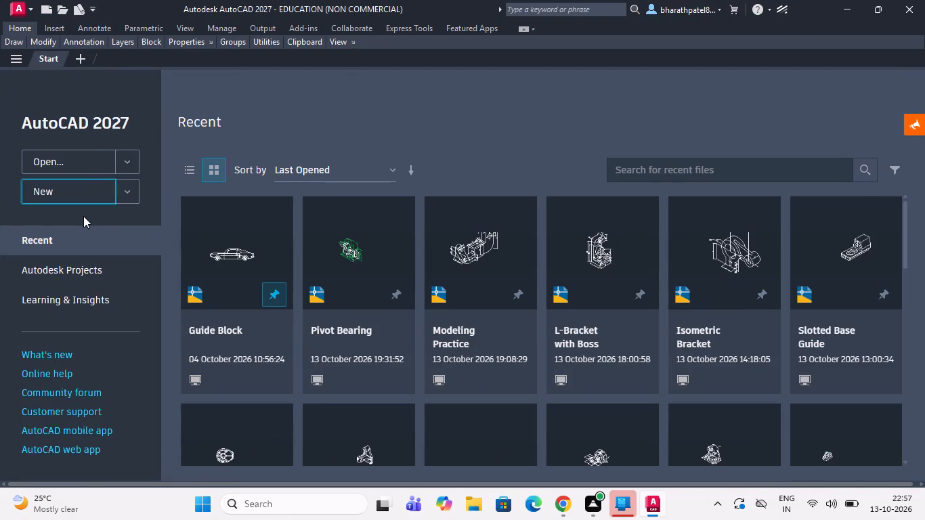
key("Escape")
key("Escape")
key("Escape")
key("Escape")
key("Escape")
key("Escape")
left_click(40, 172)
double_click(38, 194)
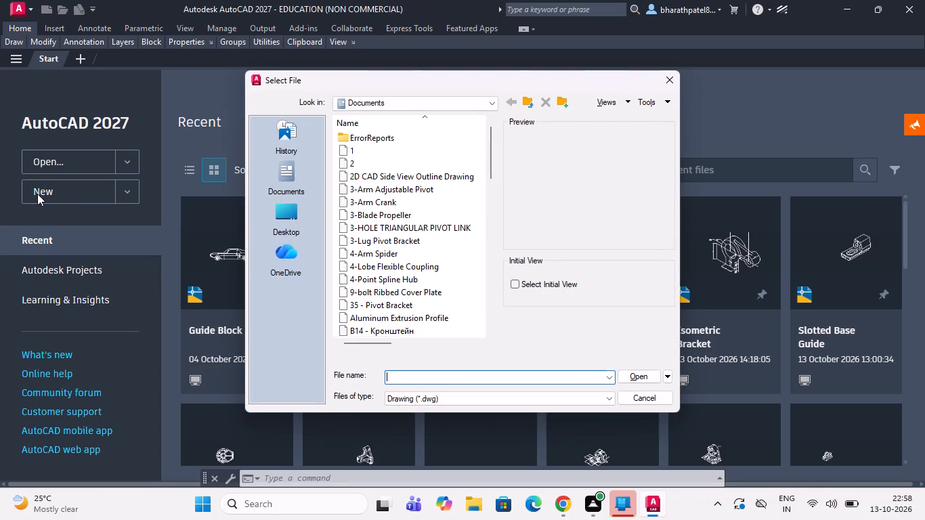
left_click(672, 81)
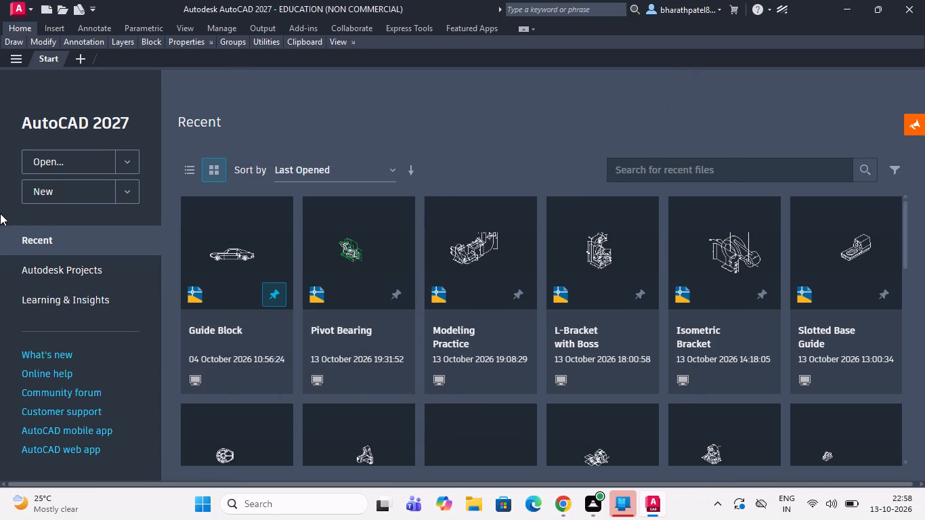
Create a new blank drawing from the Start page.
double_click(51, 195)
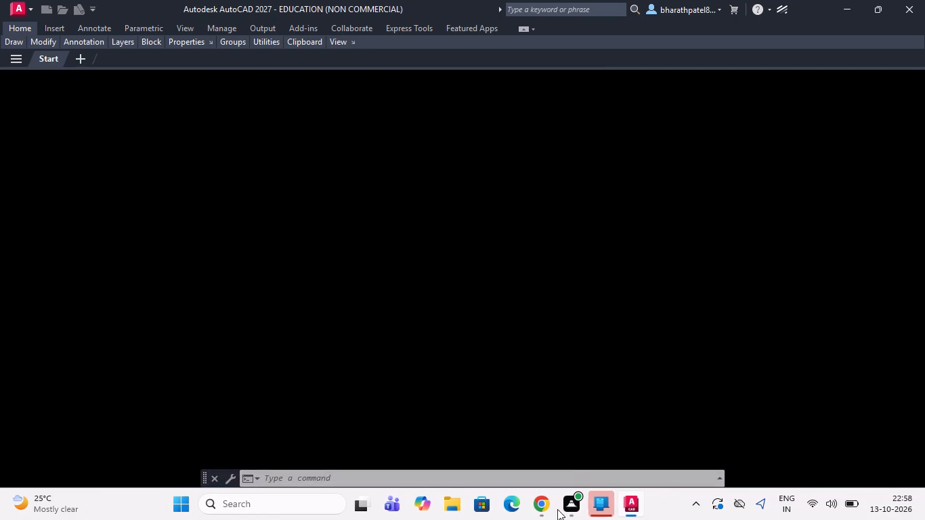
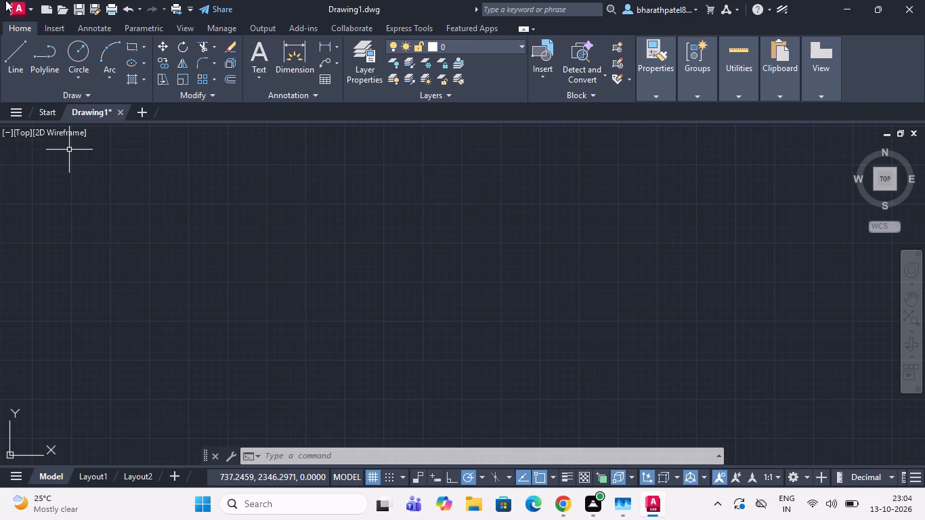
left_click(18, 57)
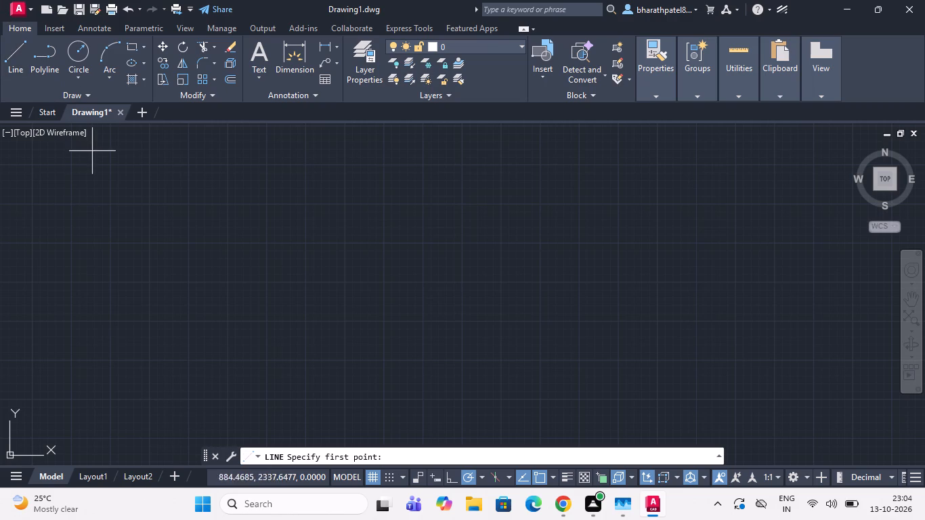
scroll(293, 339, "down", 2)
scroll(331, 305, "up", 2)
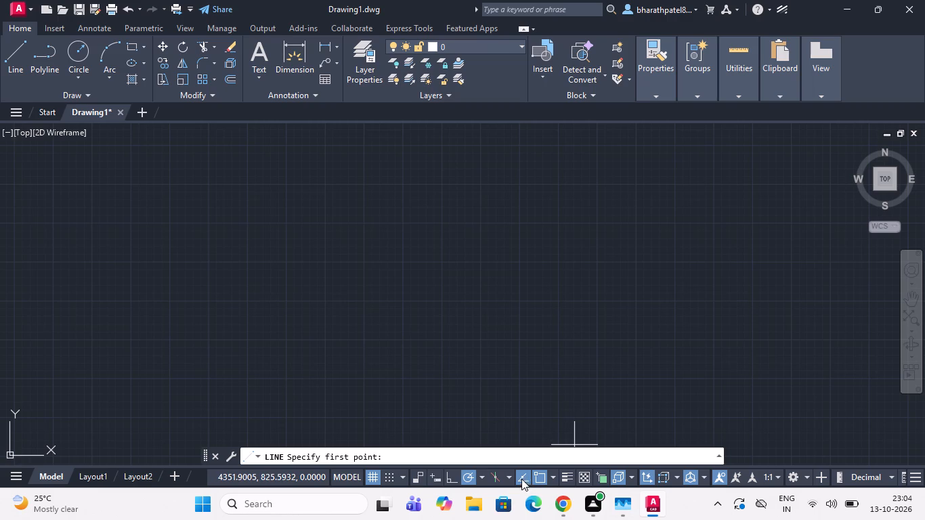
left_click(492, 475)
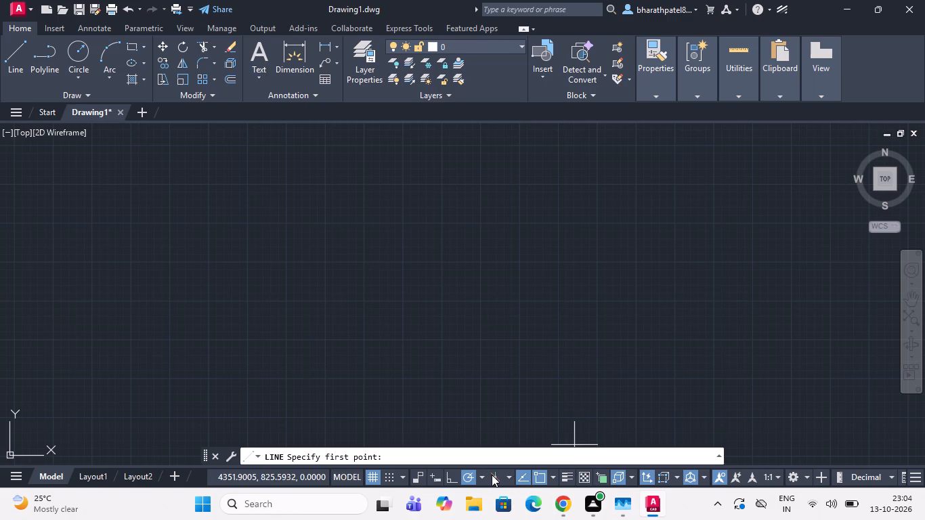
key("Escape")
Turn on isometric drafting and set the active isoplane to Top.
left_click(492, 475)
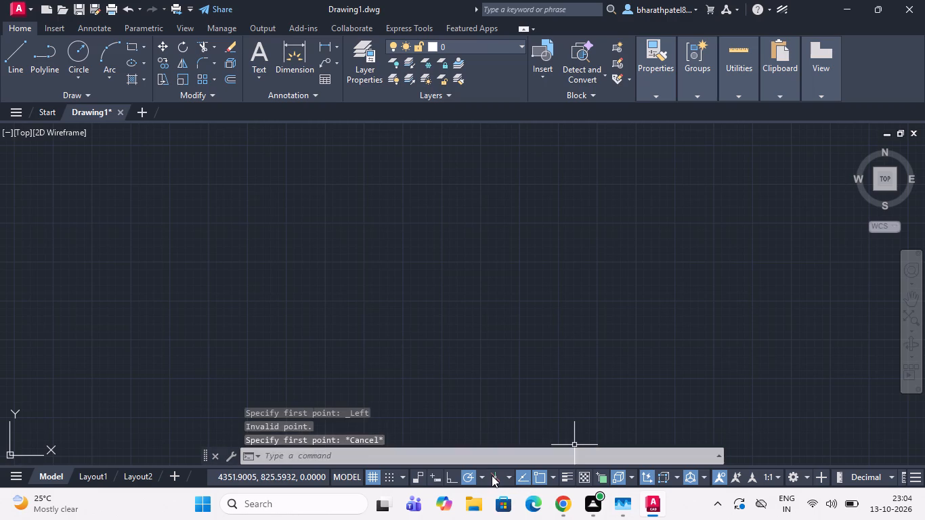
left_click(505, 475)
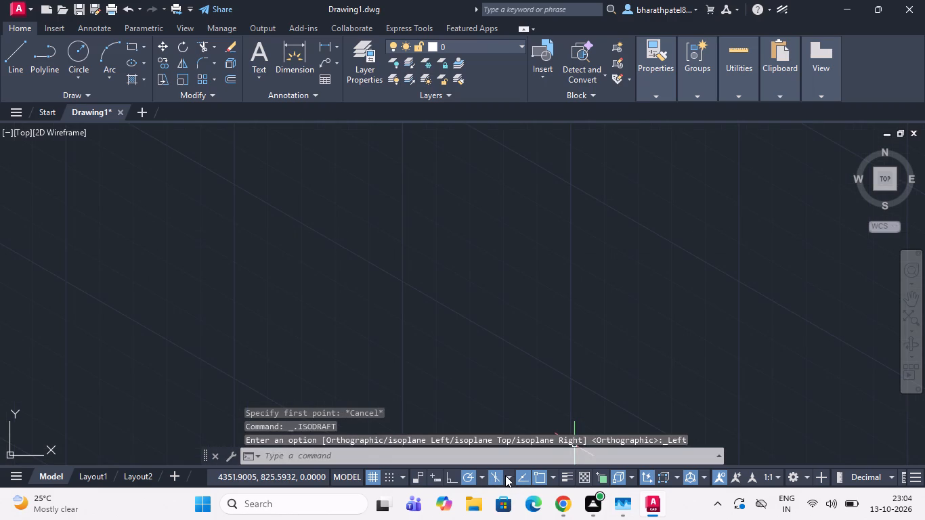
left_click(504, 436)
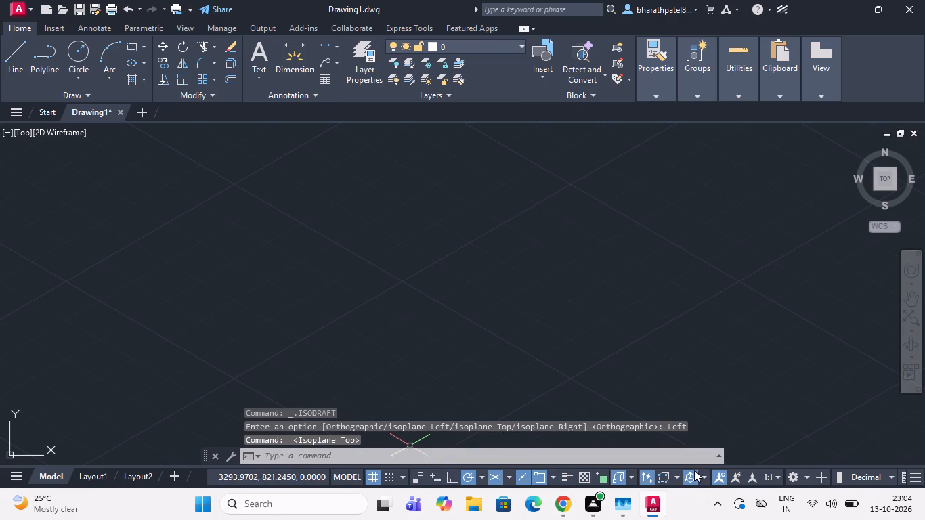
left_click(718, 457)
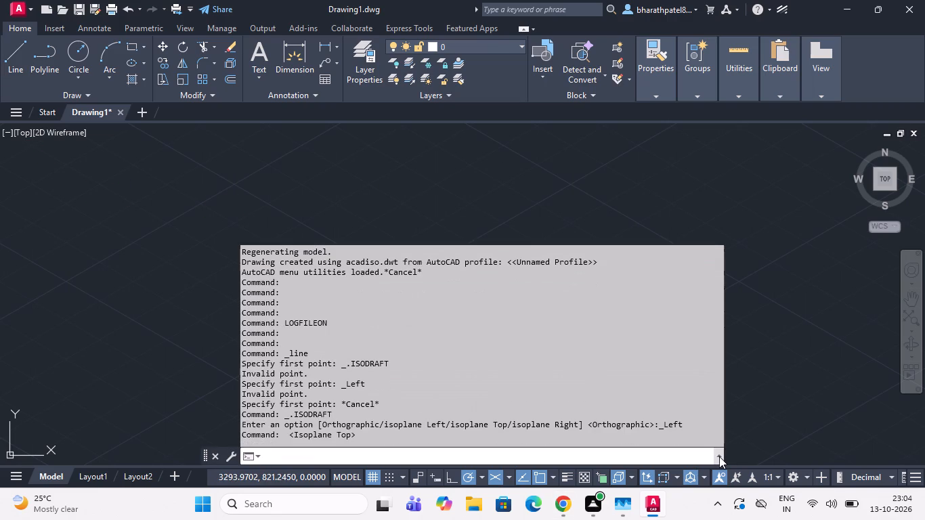
left_click(469, 189)
Draw a closed isometric face with Line, using 66-unit vertical sides and 20-unit top and bottom edges along the 330° axis.
left_click(14, 45)
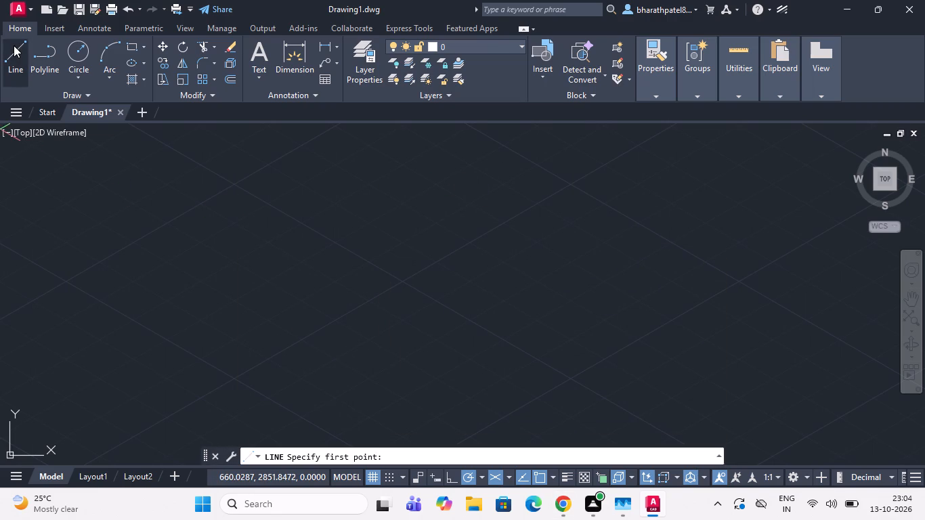
left_click(374, 285)
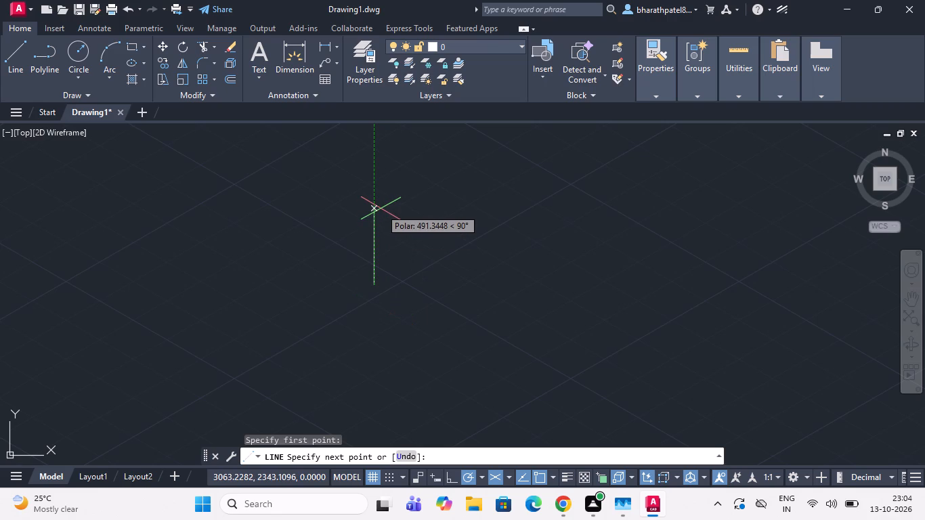
type("66")
key("Return")
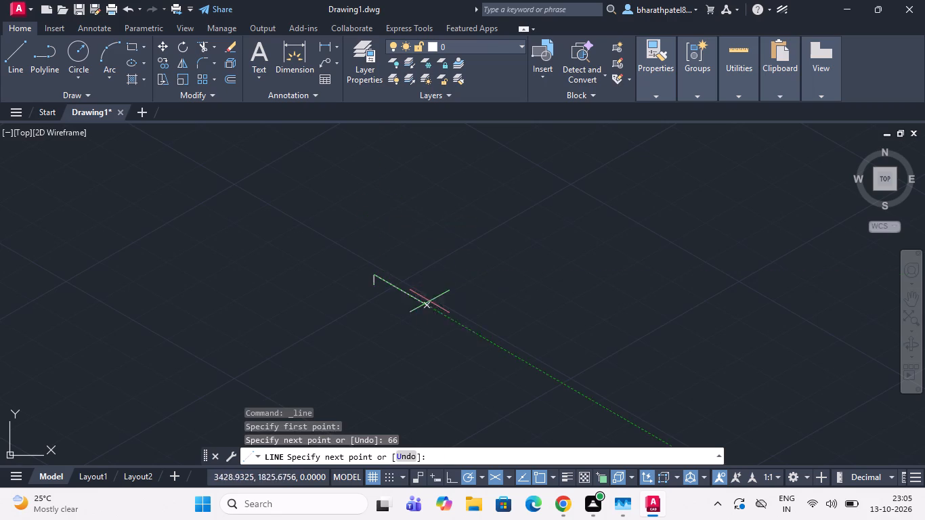
scroll(373, 280, "up", 5)
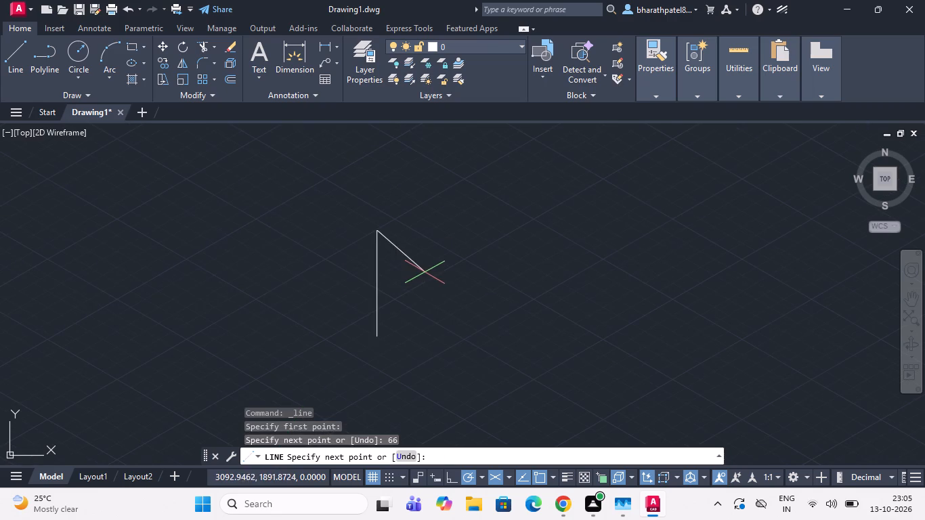
scroll(430, 316, "up", 3)
scroll(430, 316, "down", 2)
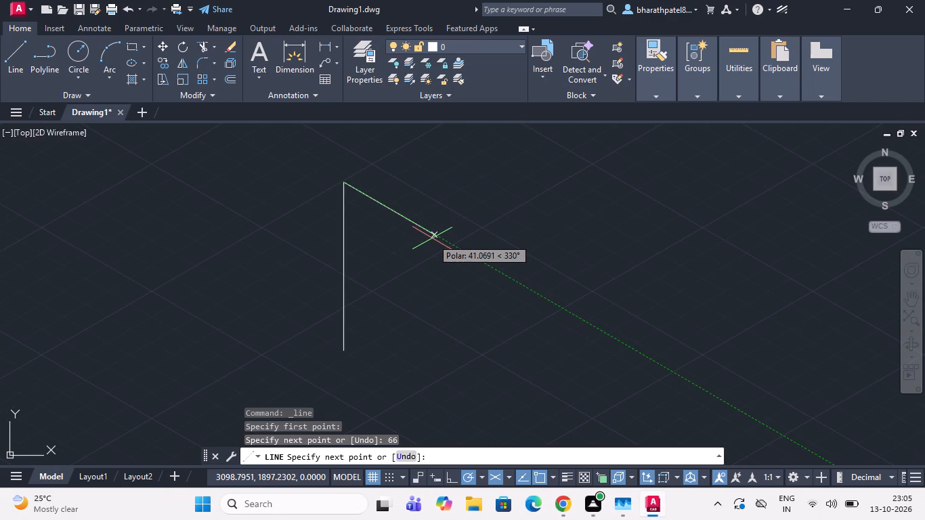
type("20")
key("Return")
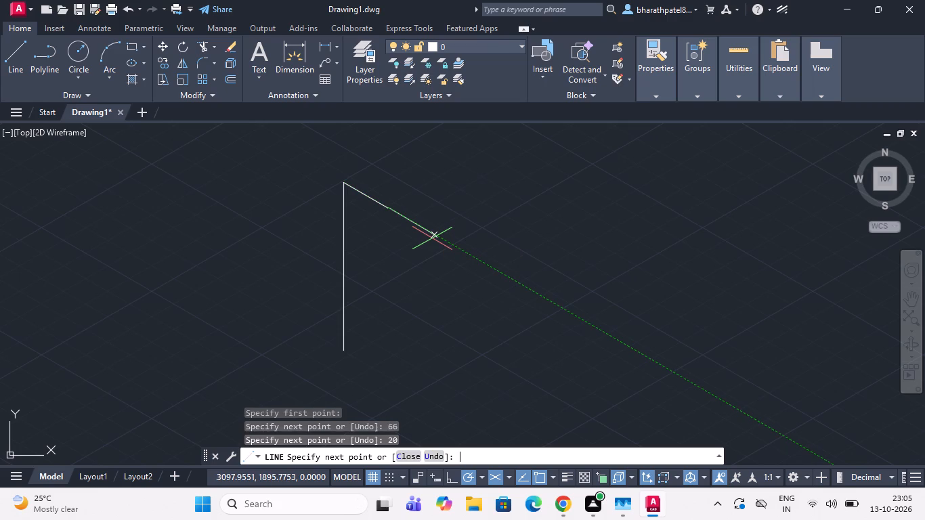
scroll(426, 218, "down", 3)
scroll(422, 272, "up", 2)
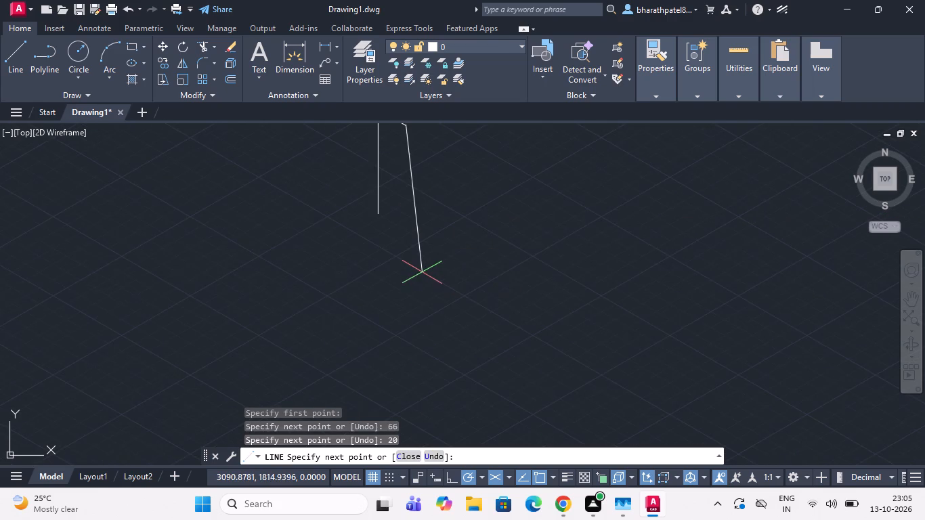
scroll(422, 272, "down", 2)
scroll(405, 227, "up", 2)
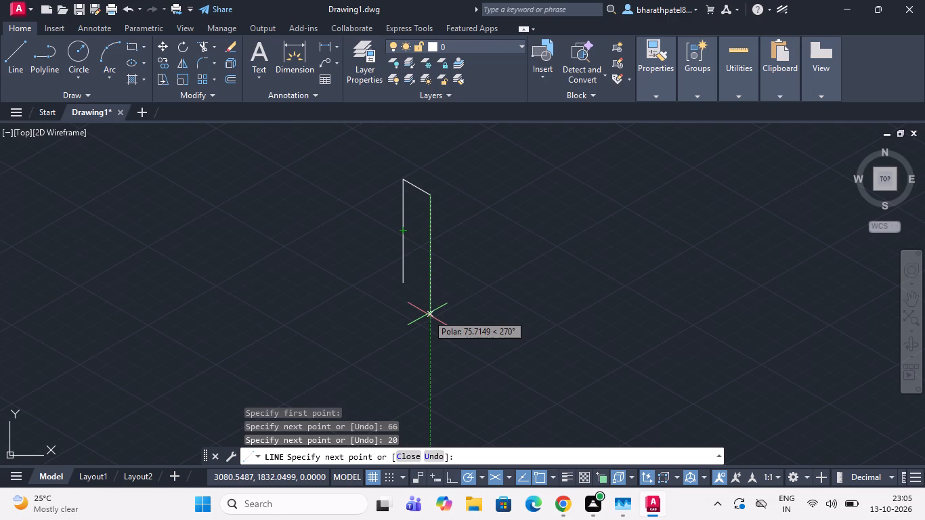
type("66")
key("Return")
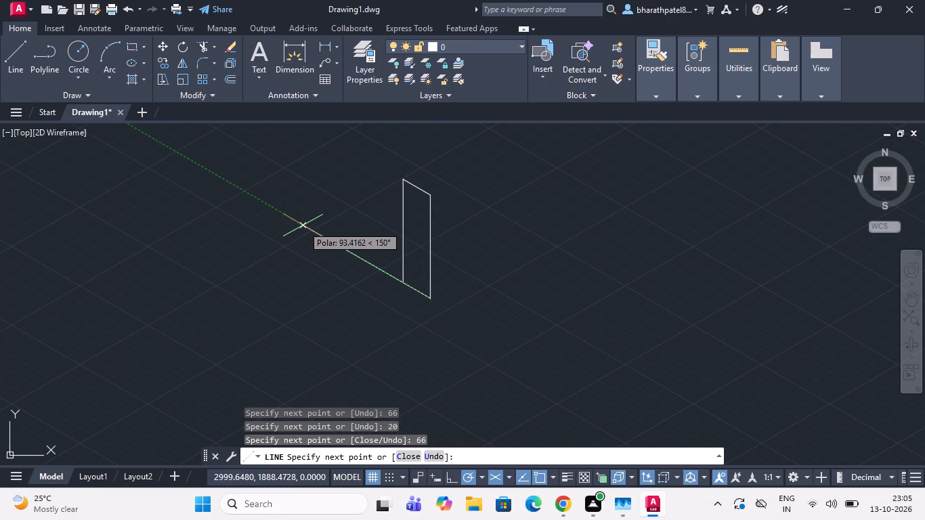
type("20")
key("Return")
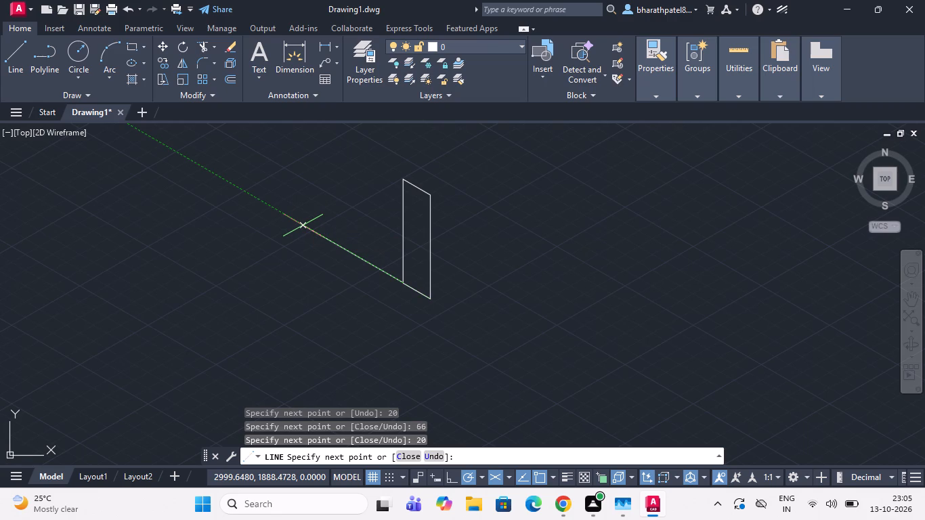
key("Escape")
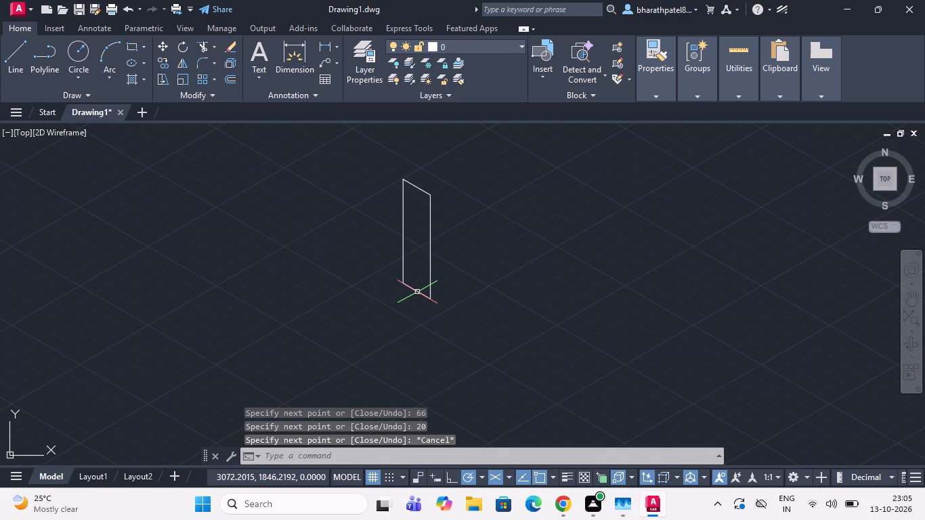
Draw a 64-unit line at 330° from the lower right corner of the narrow isometric face.
scroll(456, 283, "down", 1)
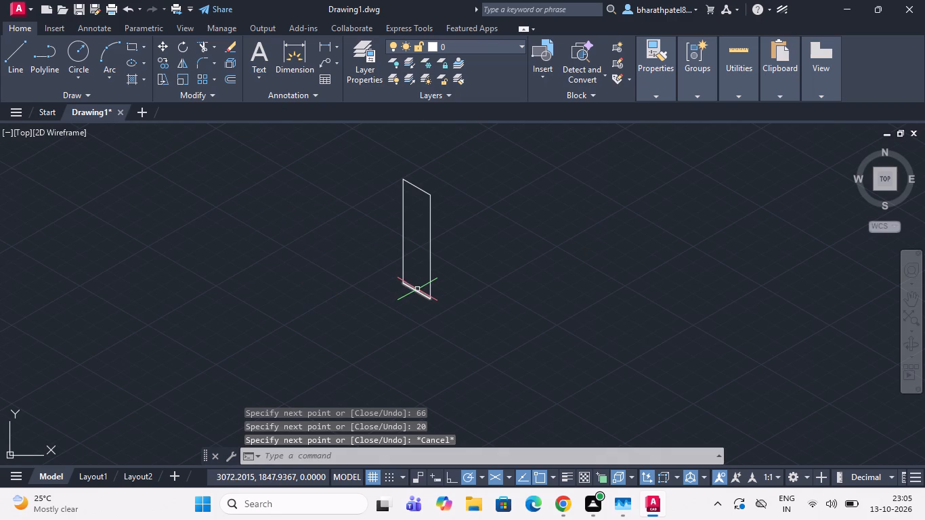
scroll(456, 283, "down", 1)
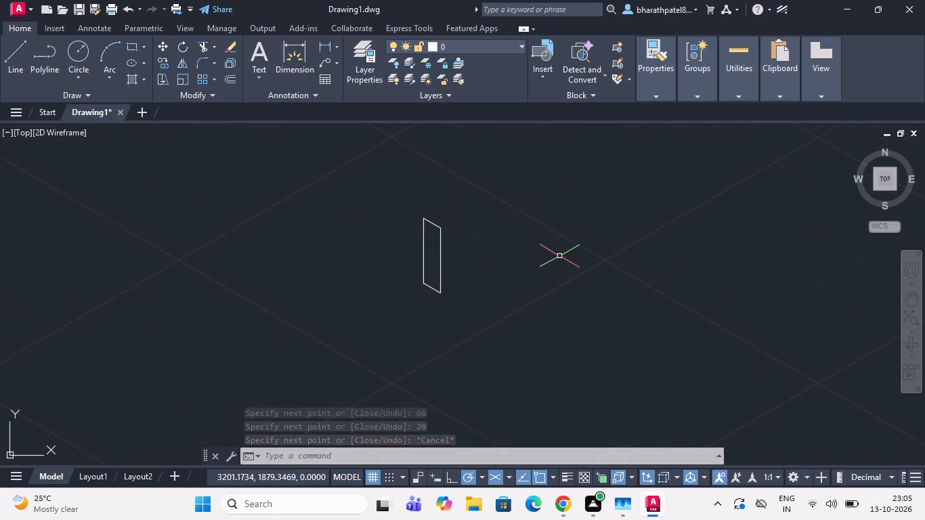
left_click(20, 56)
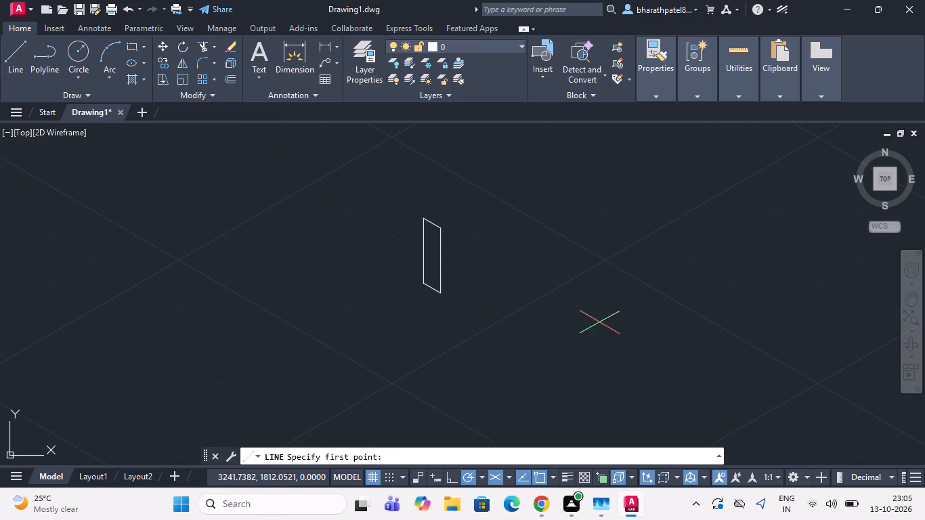
scroll(545, 301, "up", 2)
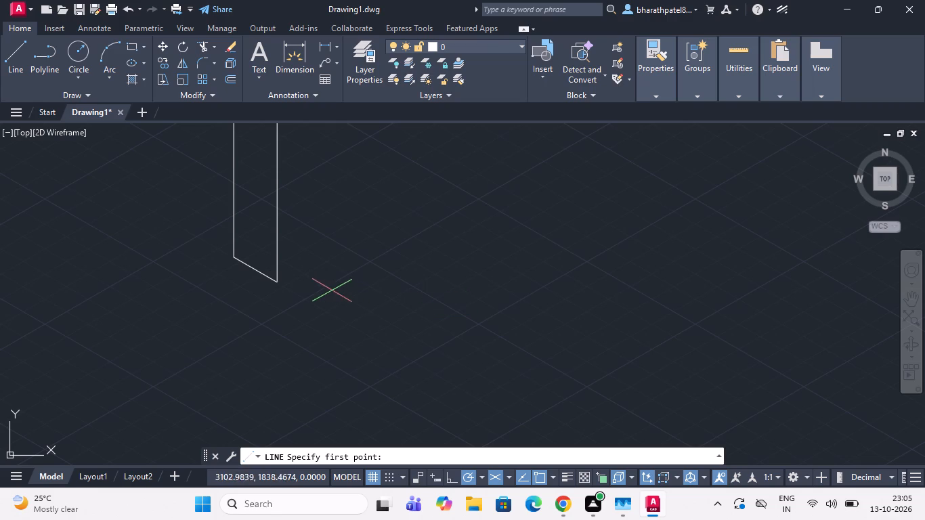
left_click(276, 278)
scroll(284, 279, "down", 2)
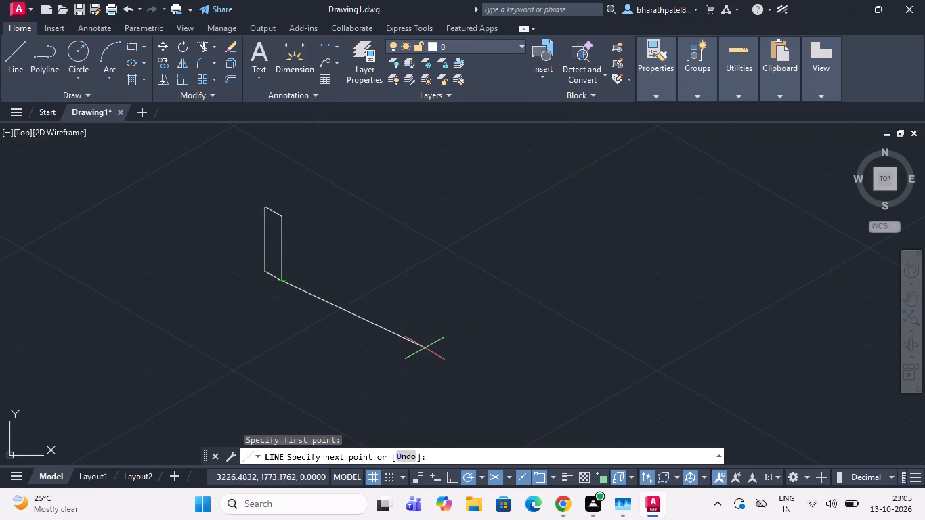
scroll(381, 345, "up", 2)
scroll(393, 359, "down", 4)
scroll(370, 320, "up", 1)
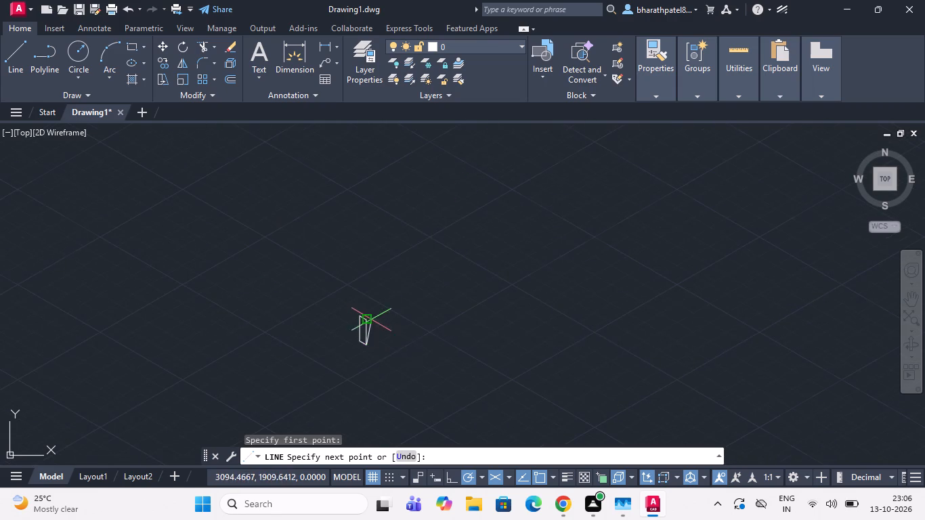
scroll(367, 320, "up", 1)
scroll(364, 340, "down", 1)
scroll(351, 388, "up", 4)
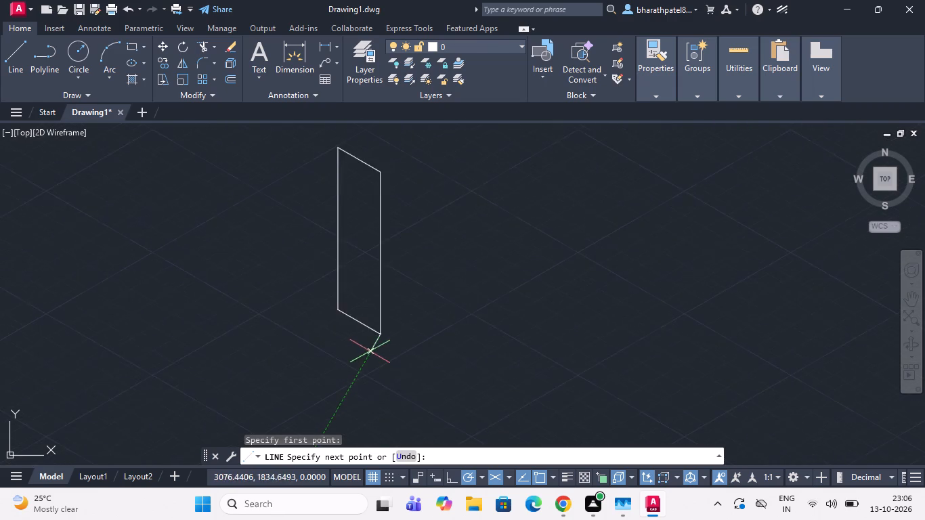
scroll(370, 351, "up", 1)
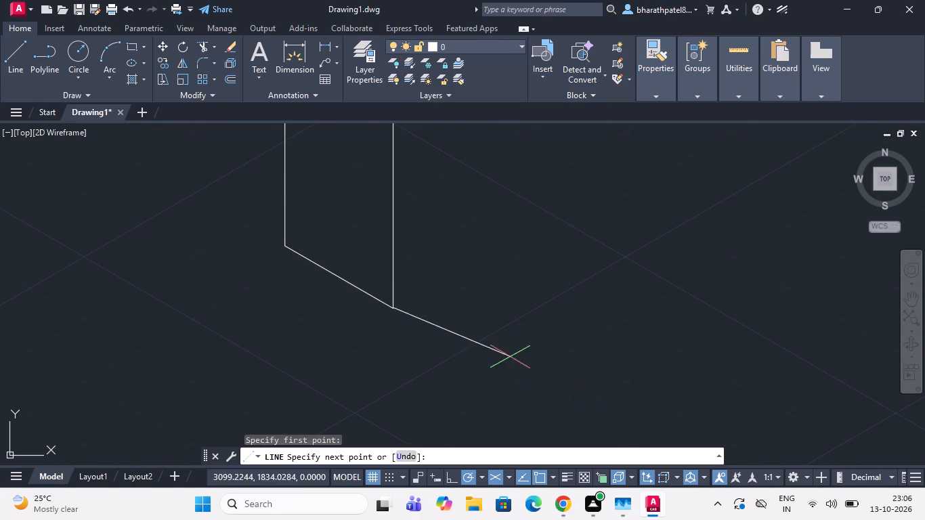
scroll(498, 348, "down", 1)
scroll(498, 347, "up", 3)
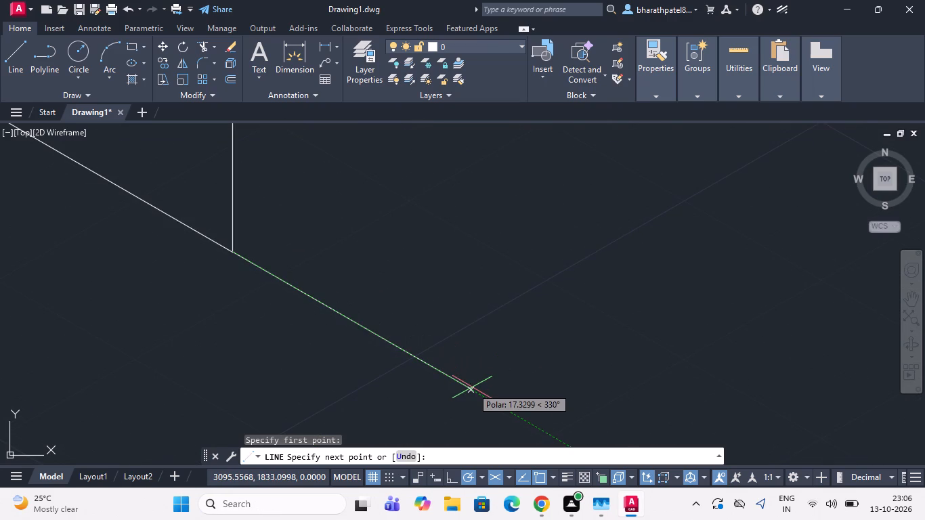
type("64")
key("Return")
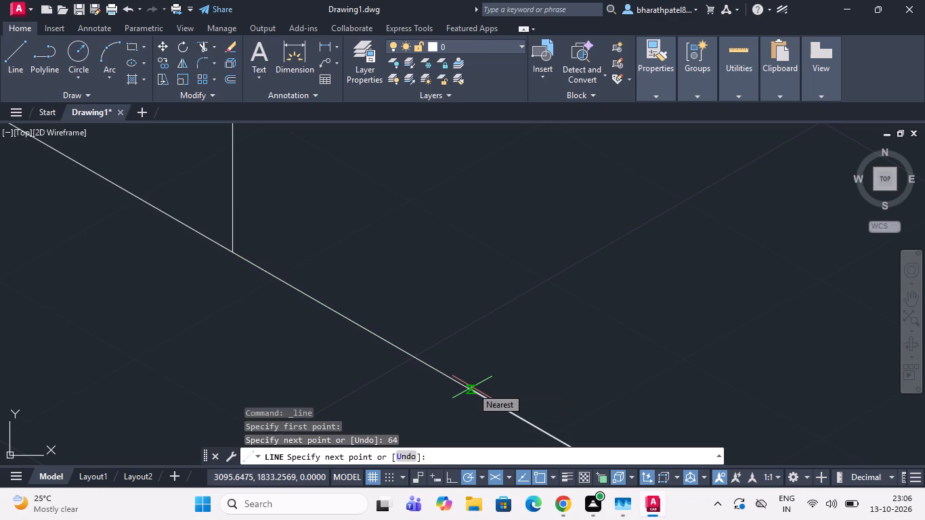
Add a short segment about 9 units long at 60° from the end of the 64-unit line, and finish the line.
scroll(447, 362, "down", 6)
scroll(475, 376, "up", 3)
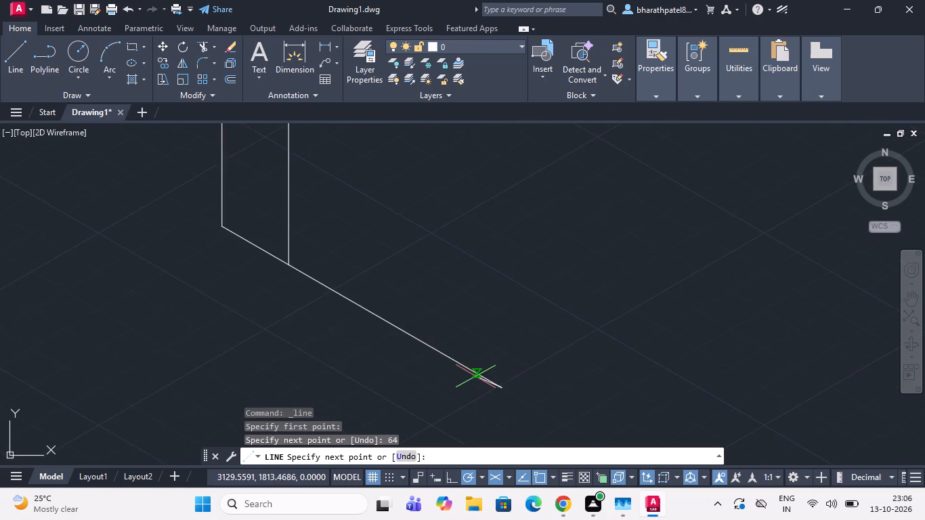
scroll(475, 376, "up", 1)
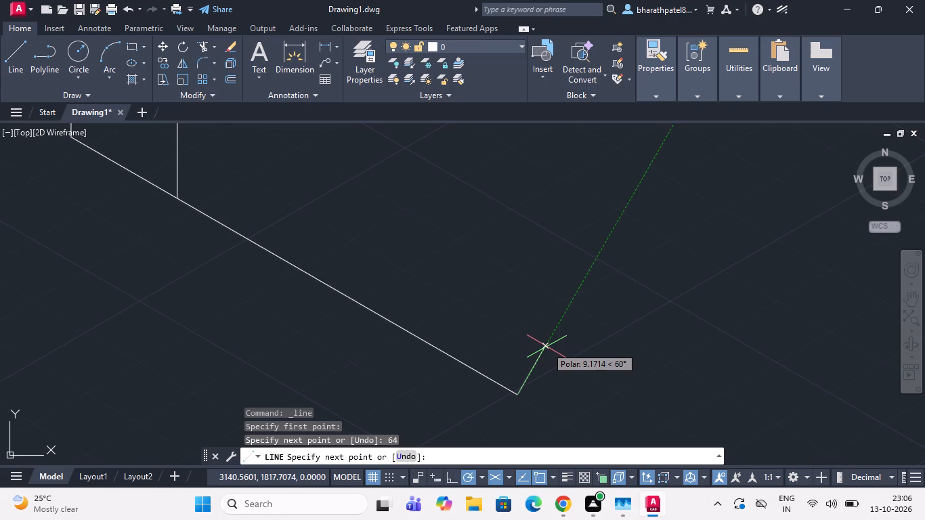
left_click(546, 347)
scroll(552, 346, "down", 4)
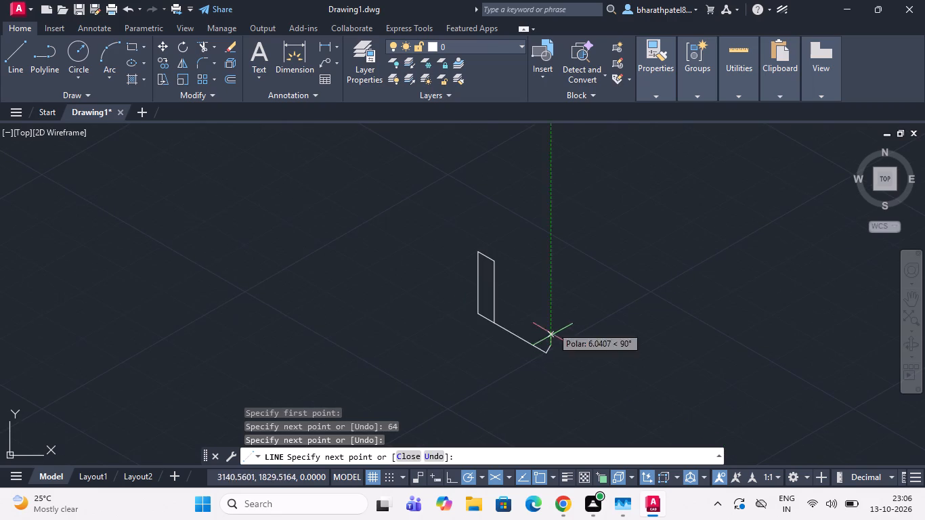
scroll(547, 276, "up", 2)
scroll(547, 276, "down", 2)
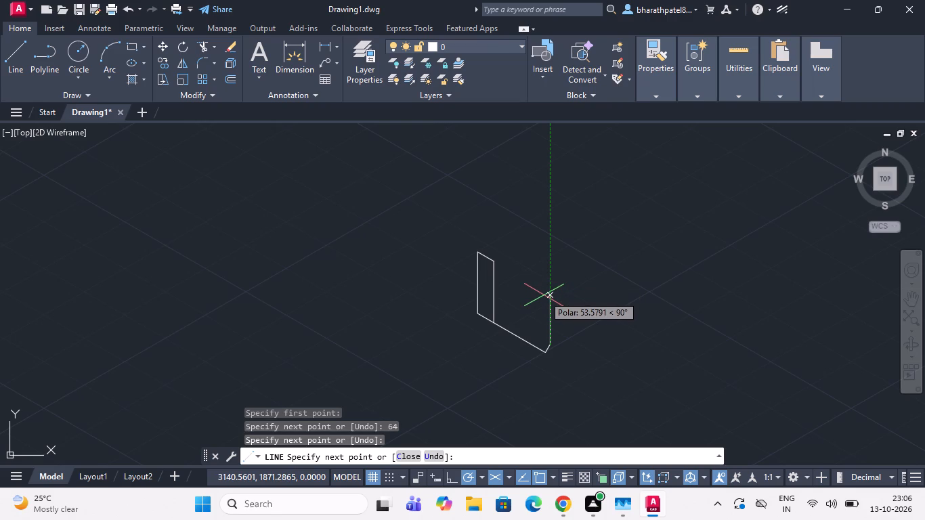
scroll(544, 279, "down", 2)
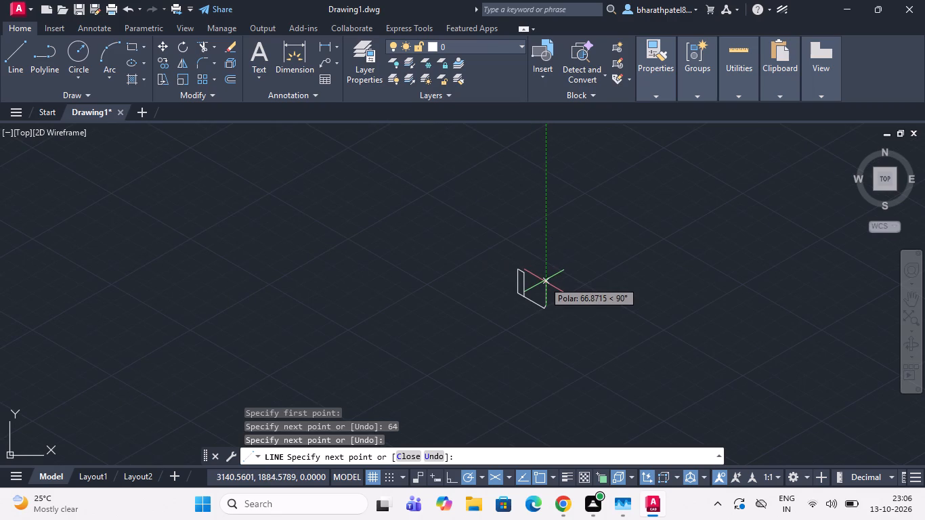
key("Escape")
Start another line to continue the isometric outline.
scroll(544, 313, "up", 3)
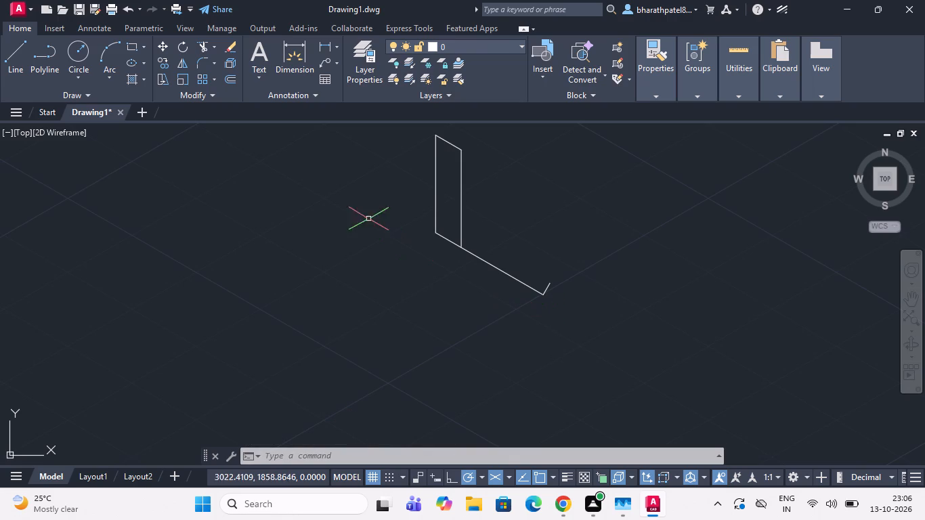
left_click_drag(9, 51, 22, 60)
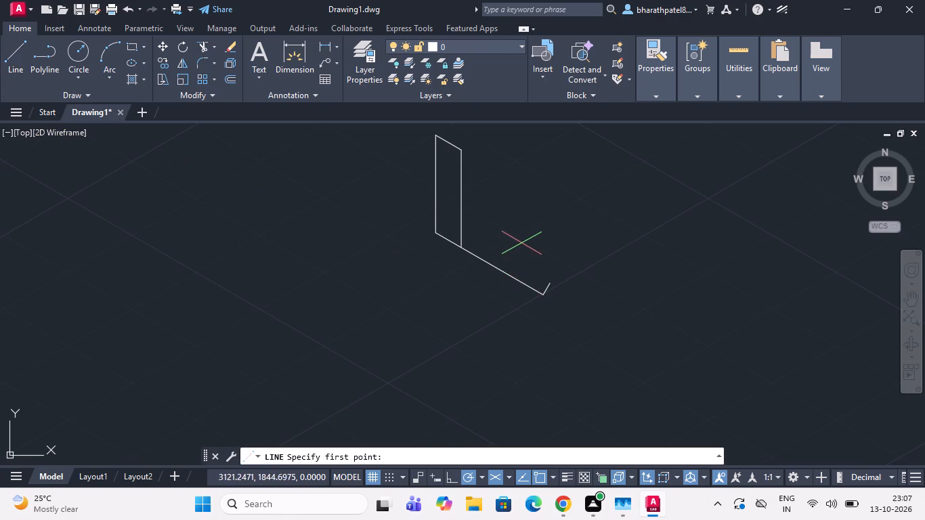
scroll(521, 240, "up", 2)
scroll(521, 239, "down", 3)
scroll(549, 203, "up", 3)
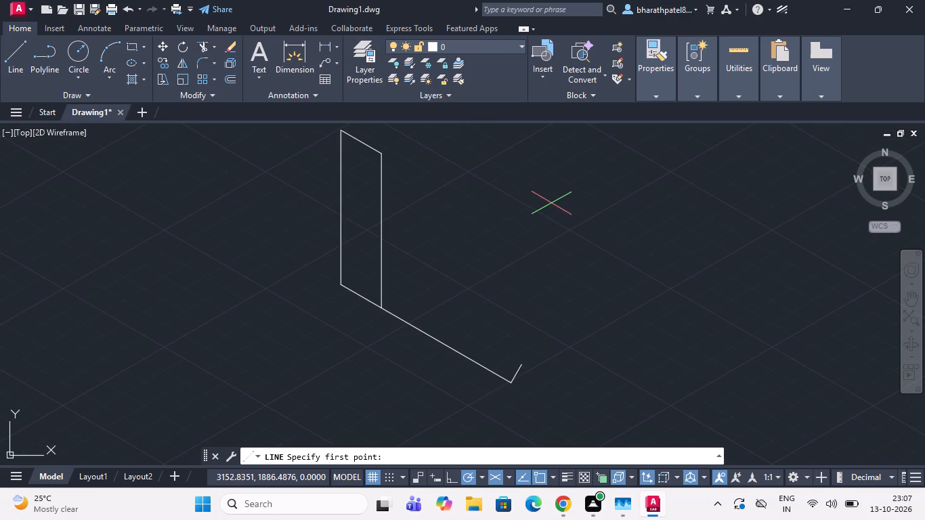
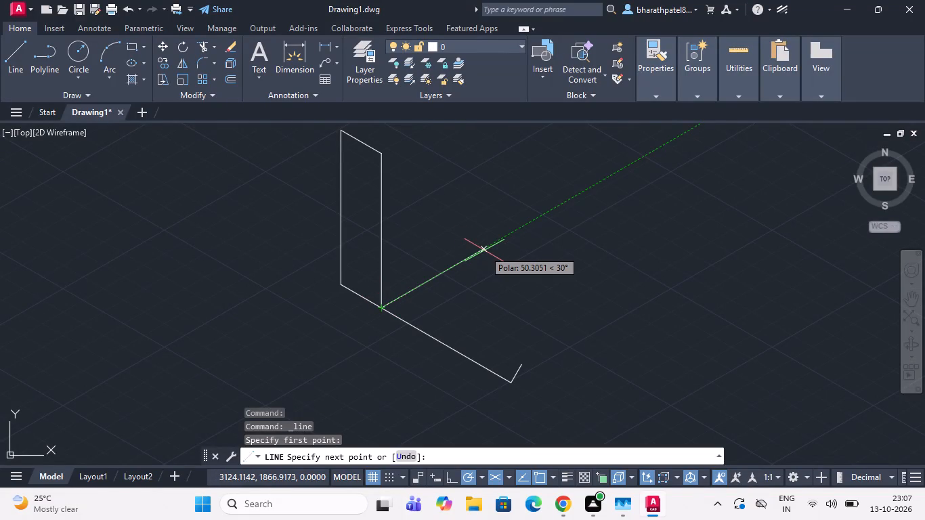
Close the isometric base outline with an 80-unit edge at 30°, a 64-unit edge at 330°, and a return edge to the first 64-unit line's end.
key("8")
key("0")
key("Return")
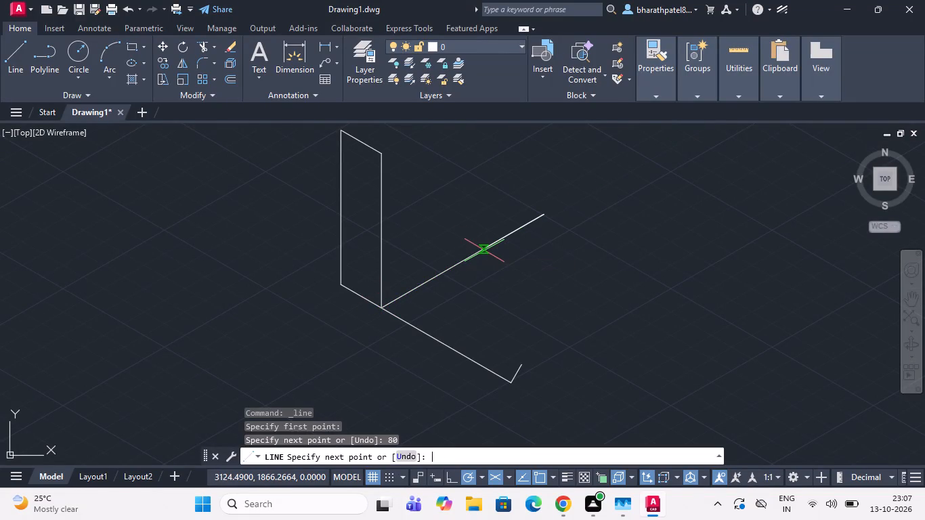
scroll(494, 273, "down", 3)
scroll(607, 230, "up", 2)
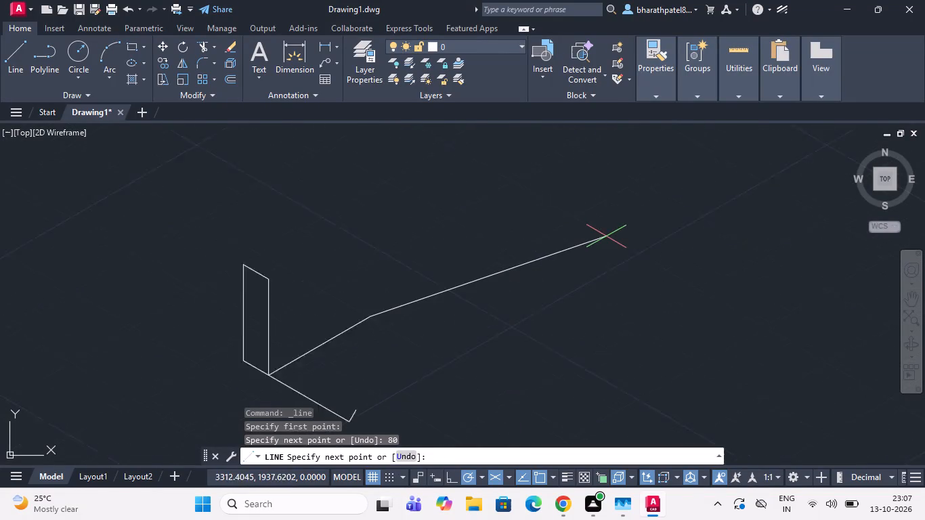
scroll(606, 236, "up", 1)
scroll(597, 242, "down", 2)
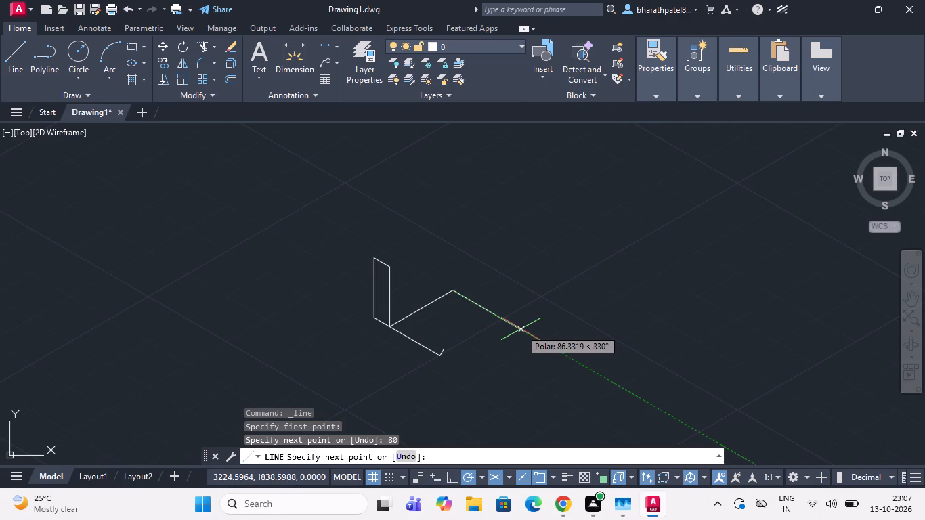
type("64")
key("Return")
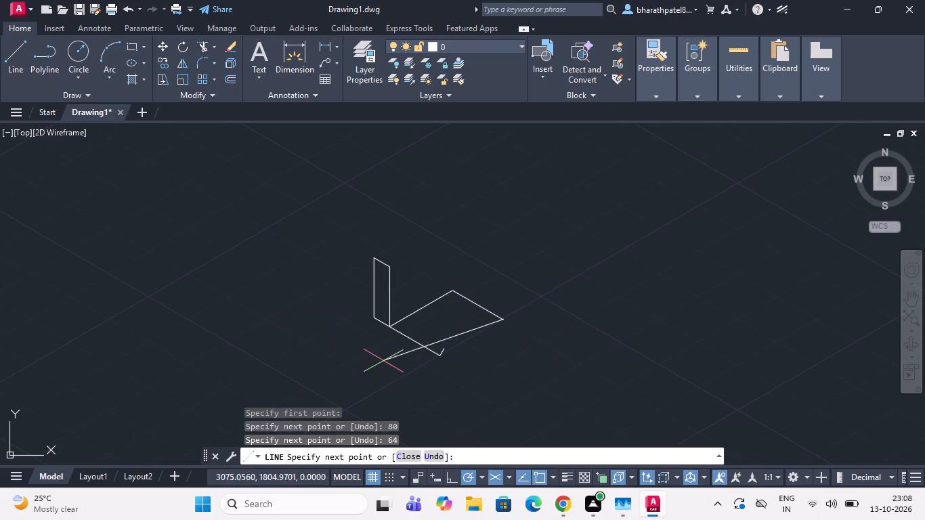
scroll(427, 349, "up", 3)
scroll(427, 349, "down", 2)
scroll(498, 349, "up", 2)
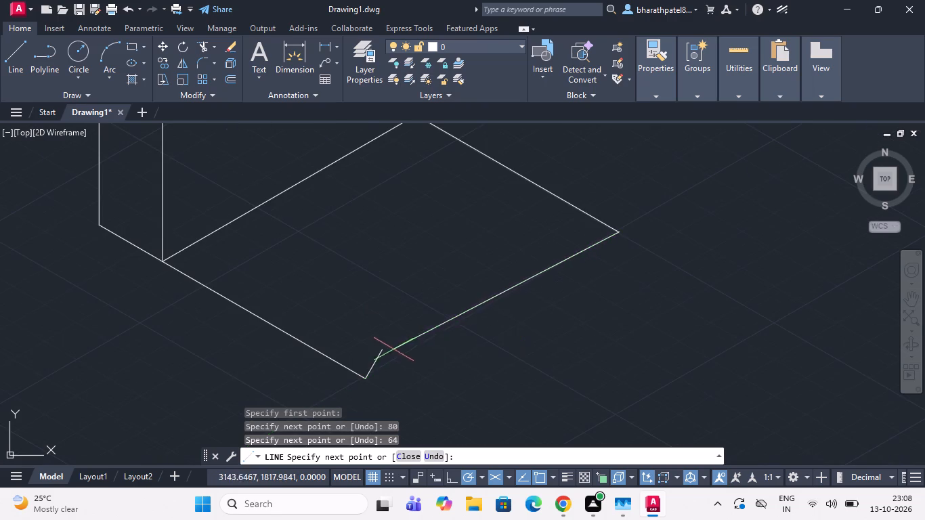
scroll(368, 381, "up", 3)
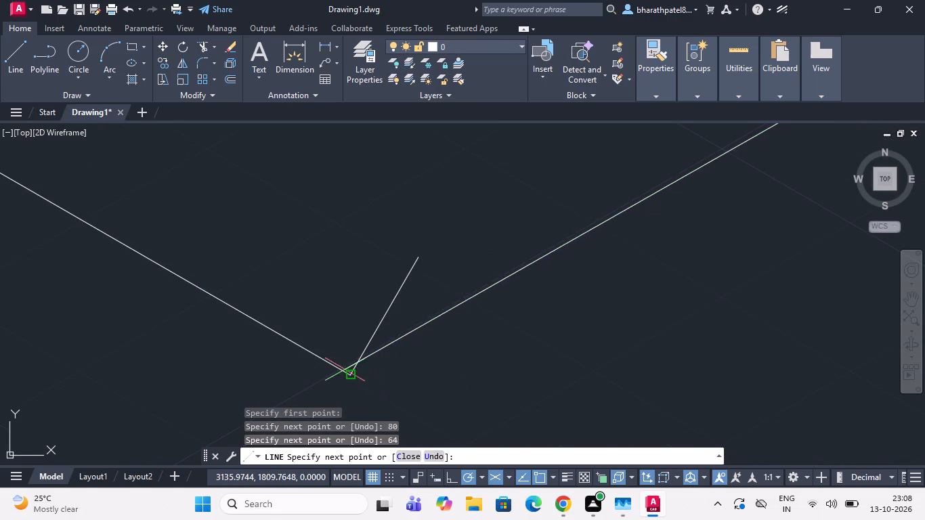
left_click(355, 373)
key("Escape")
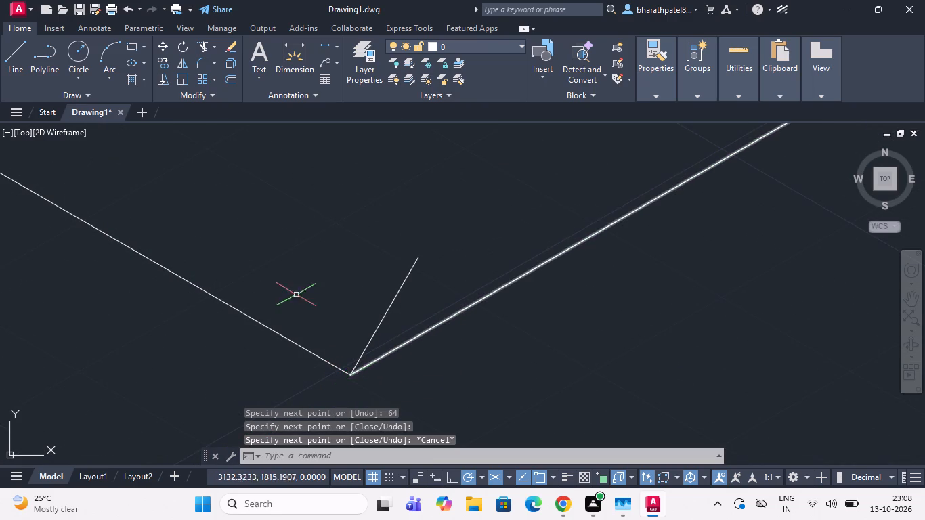
Trim away the stray short segment at the front corner of the base outline.
left_click(204, 49)
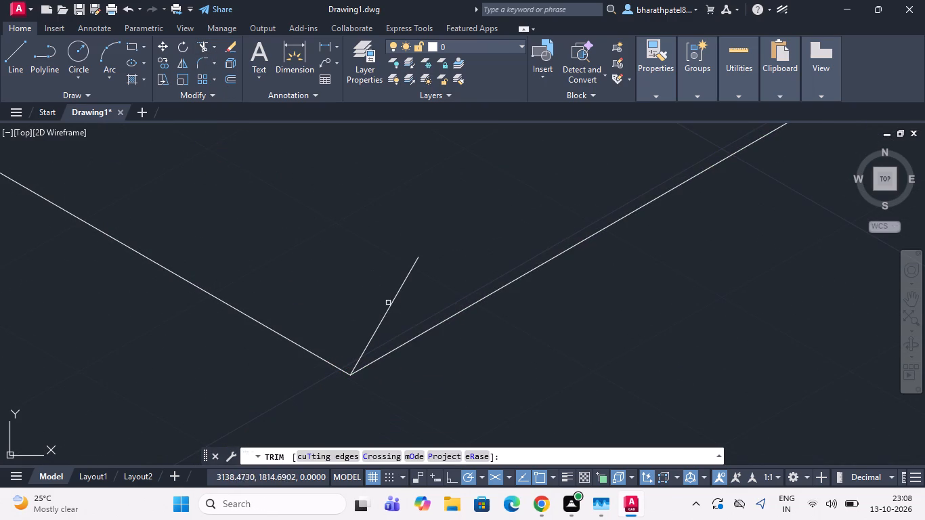
left_click(389, 306)
Draw a 100-unit vertical line upward from the midpoint of the base's 80-unit edge beside the narrow face.
scroll(382, 306, "down", 4)
scroll(460, 244, "down", 3)
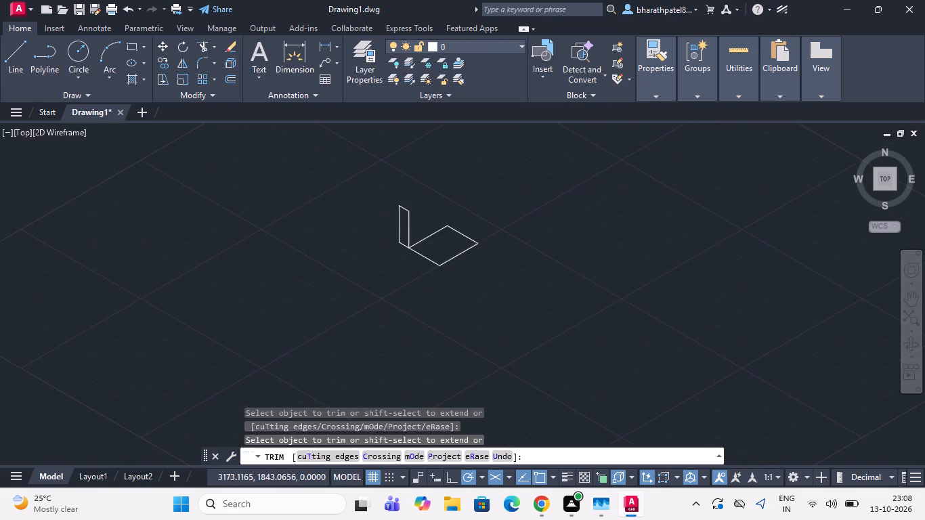
scroll(472, 205, "up", 2)
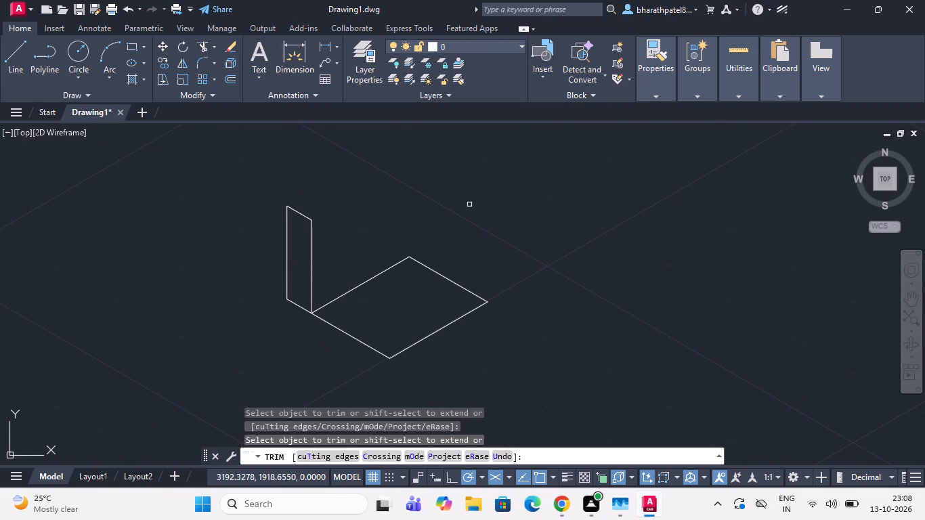
left_click(17, 55)
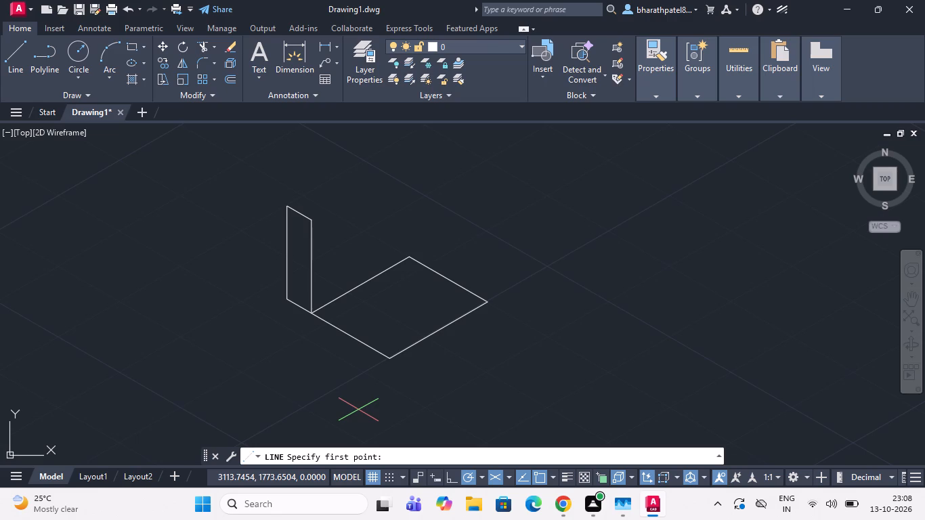
left_click(357, 287)
scroll(357, 287, "down", 3)
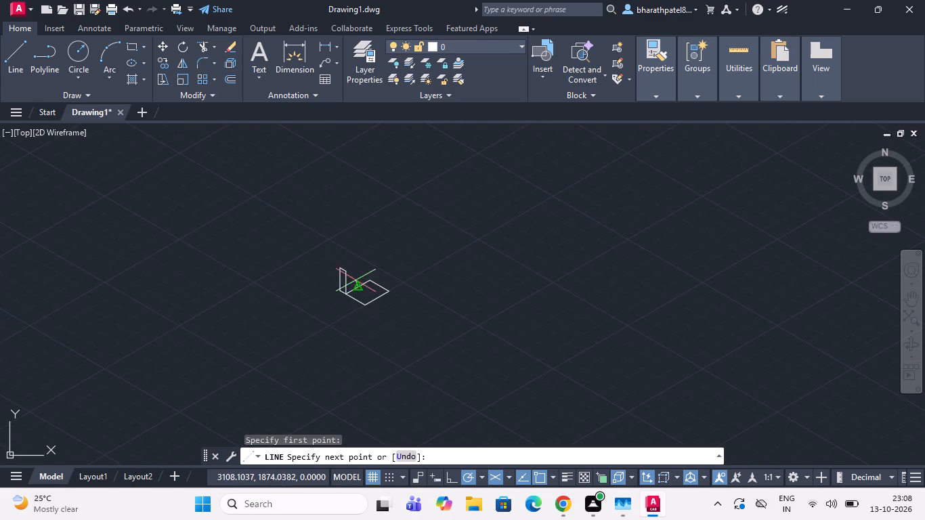
scroll(345, 253, "up", 1)
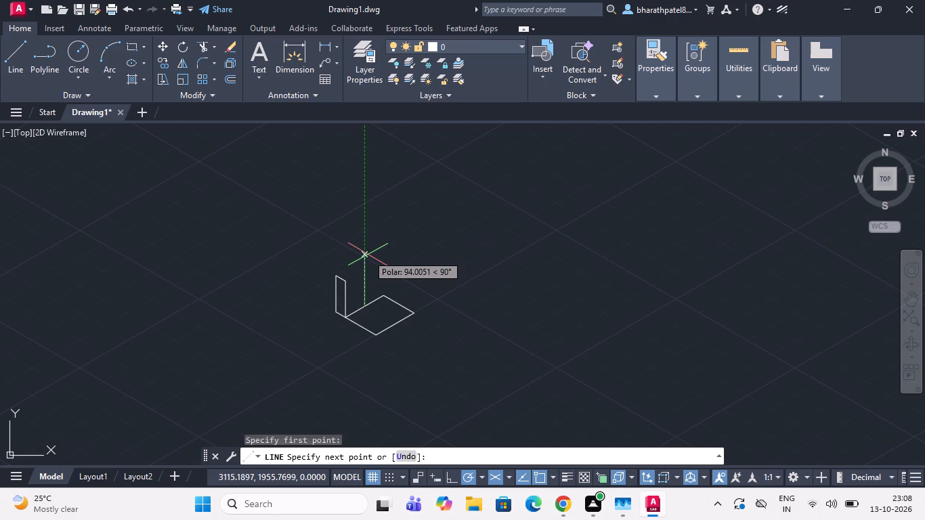
type("100")
key("Return")
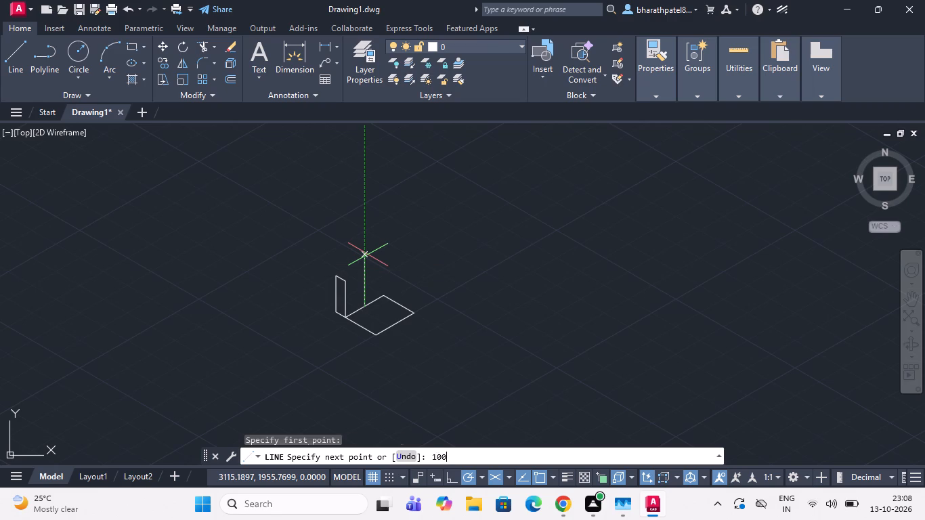
scroll(368, 261, "up", 3)
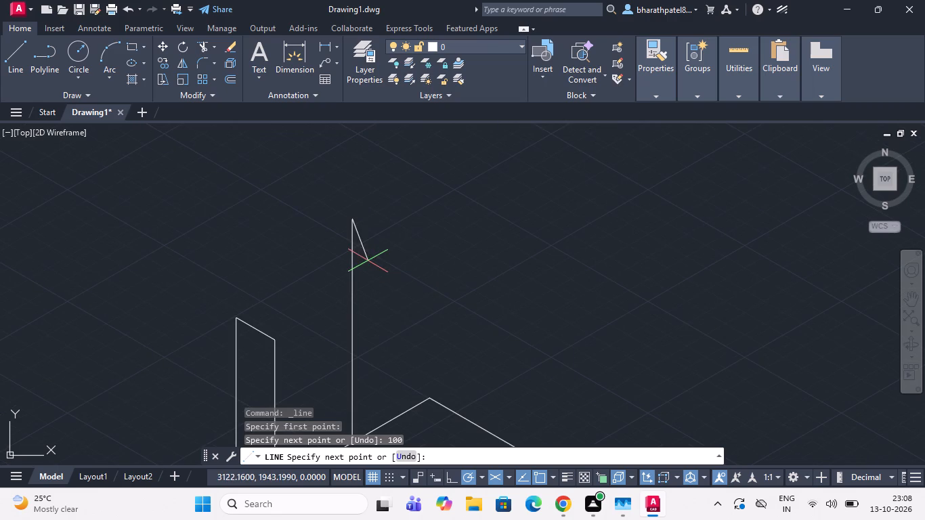
key("Escape")
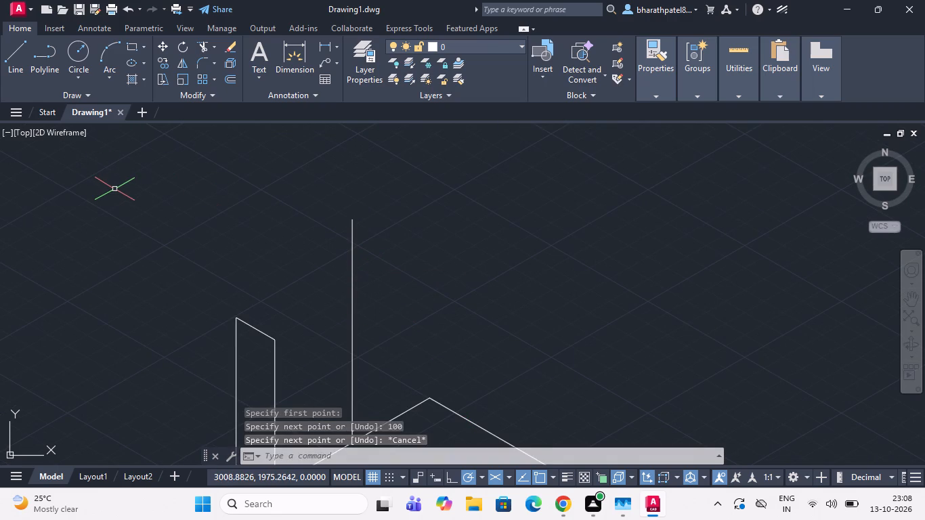
Draw a 44-diameter isocircle in the right isoplane with Ellipse, centred on the top end of the vertical line.
key("e")
type("ll")
key("Return")
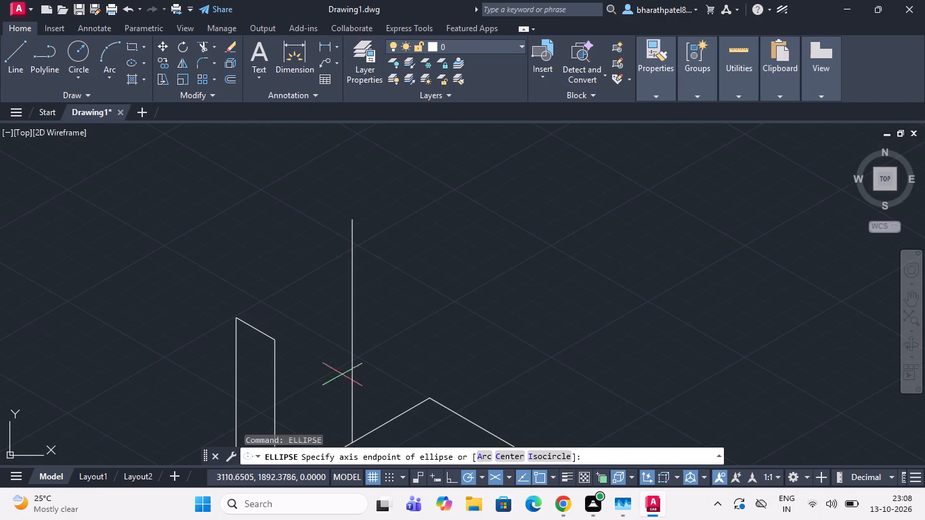
left_click(539, 453)
scroll(467, 249, "down", 1)
scroll(481, 246, "up", 2)
left_click(265, 208)
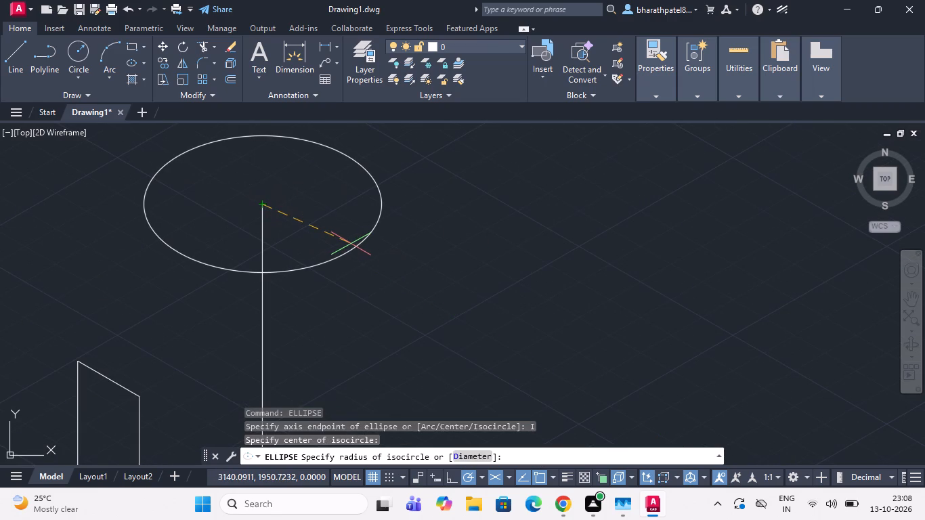
key("F5")
key("F5")
key("F5")
key("F5")
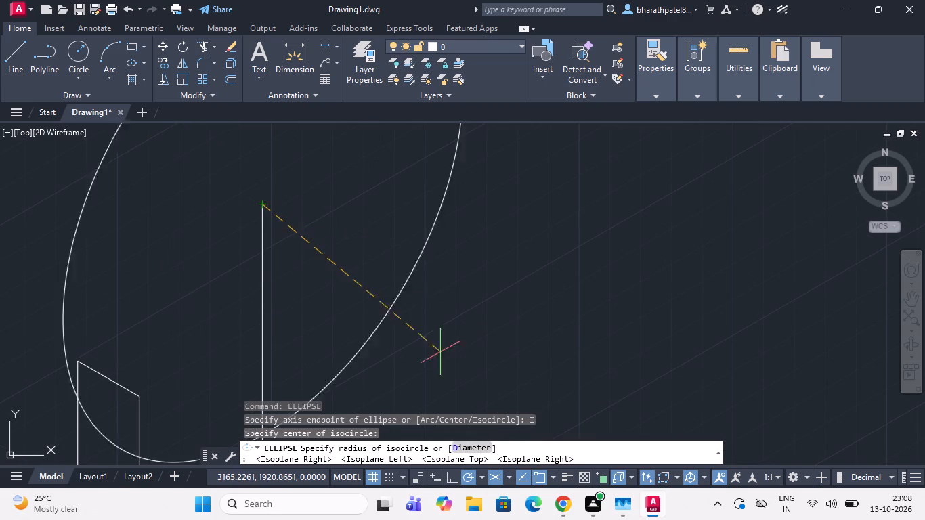
left_click(473, 444)
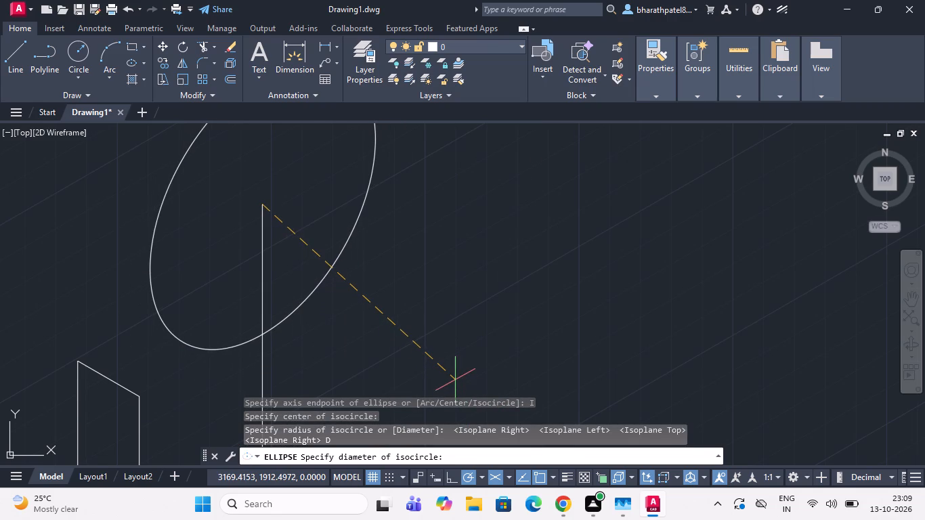
type("44")
key("Return")
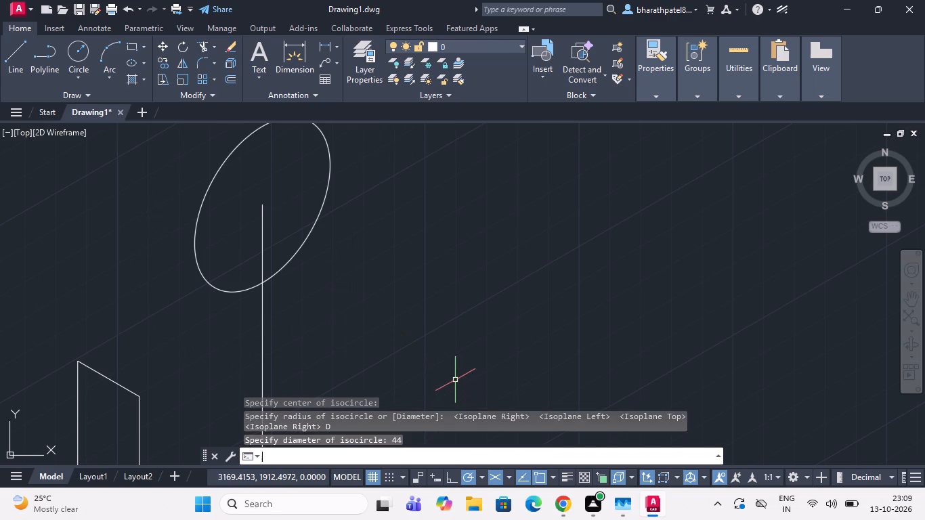
Draw a concentric 22-diameter isocircle in the right isoplane at the top end of the vertical line.
scroll(288, 275, "down", 1)
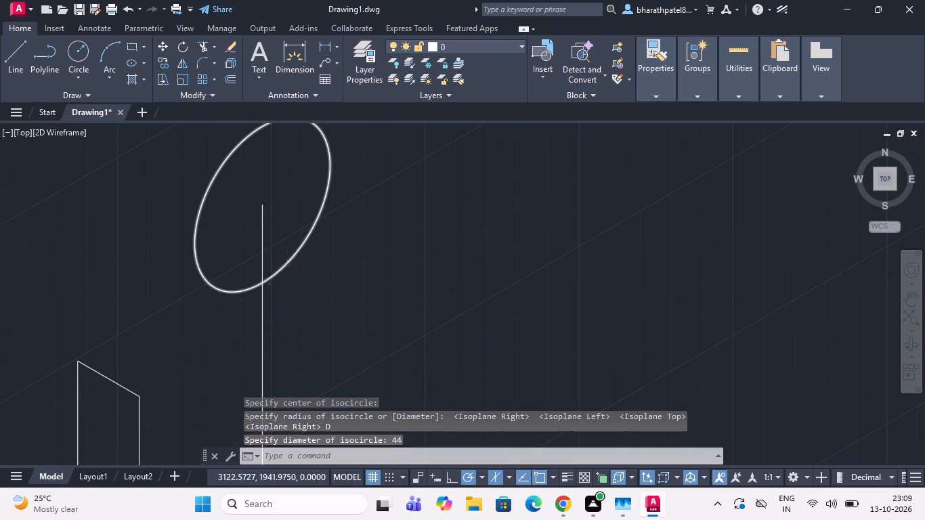
scroll(288, 275, "down", 1)
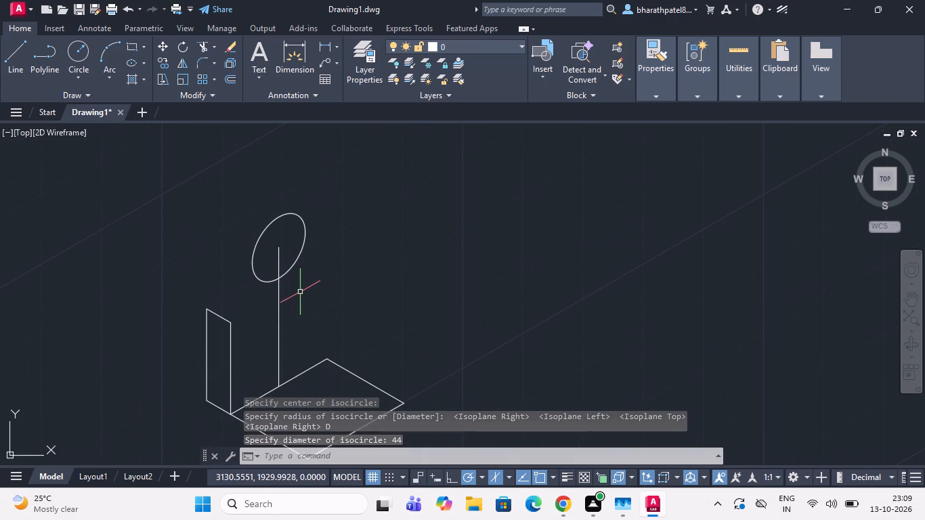
key("space")
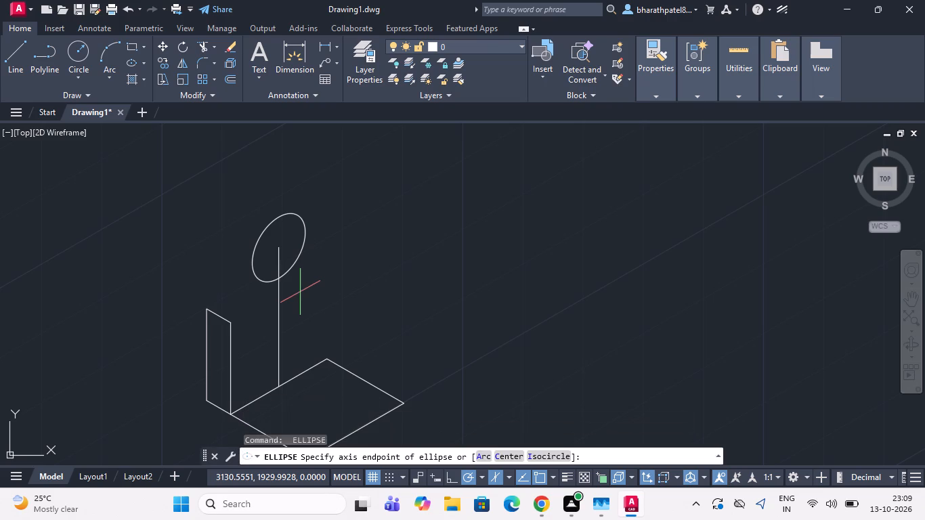
left_click(550, 456)
left_click(280, 249)
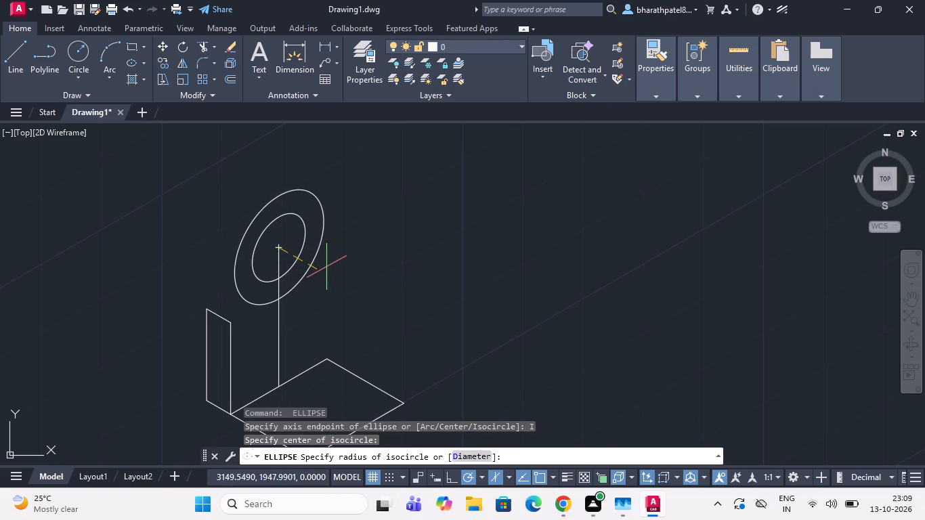
left_click(467, 455)
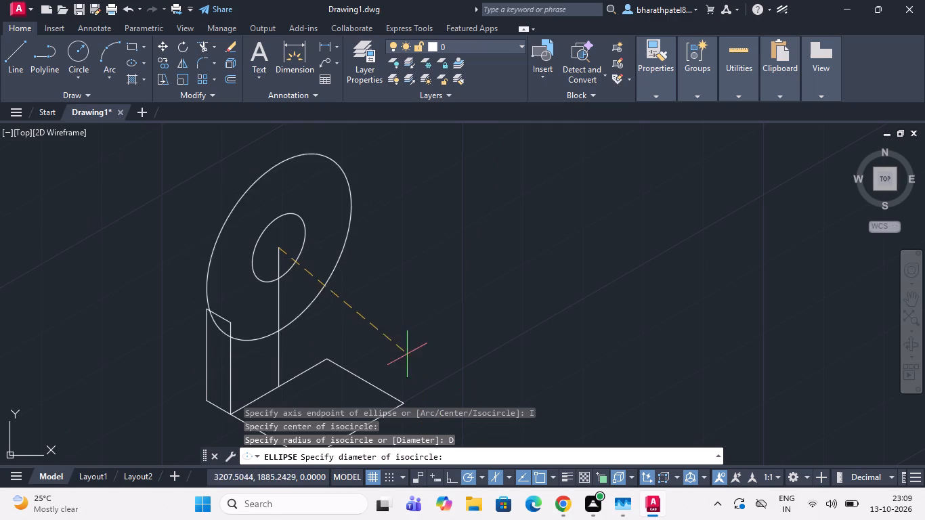
type("22")
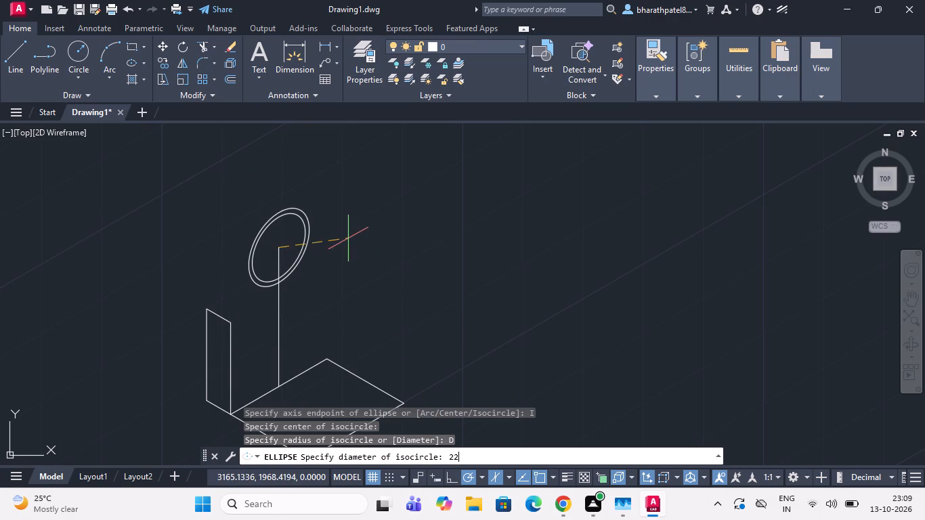
key("Return")
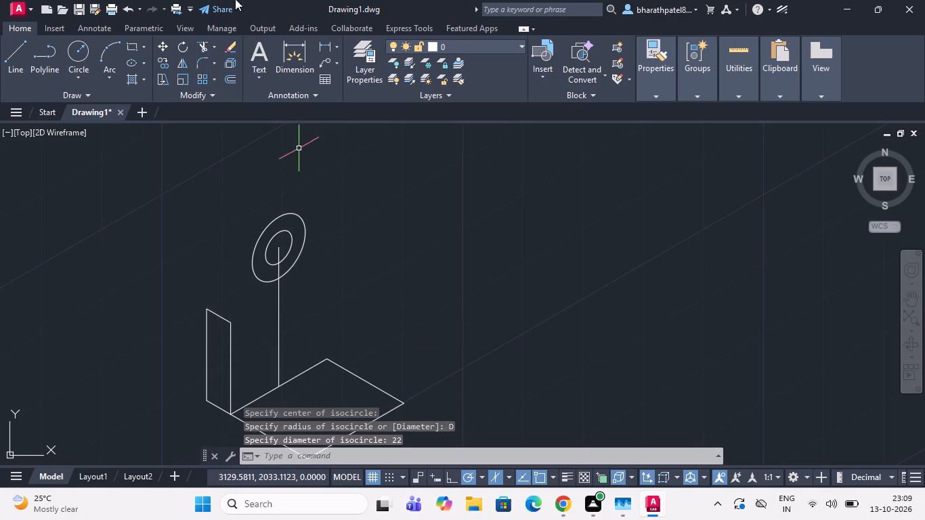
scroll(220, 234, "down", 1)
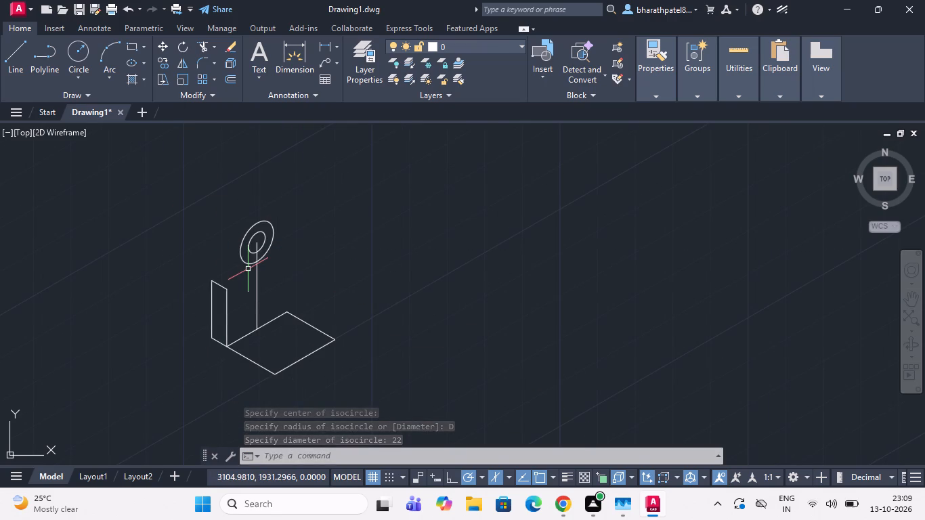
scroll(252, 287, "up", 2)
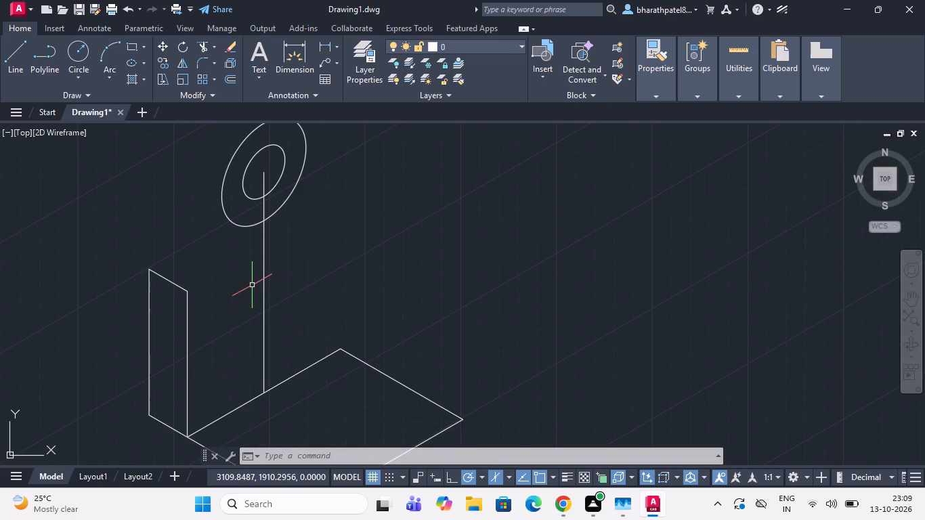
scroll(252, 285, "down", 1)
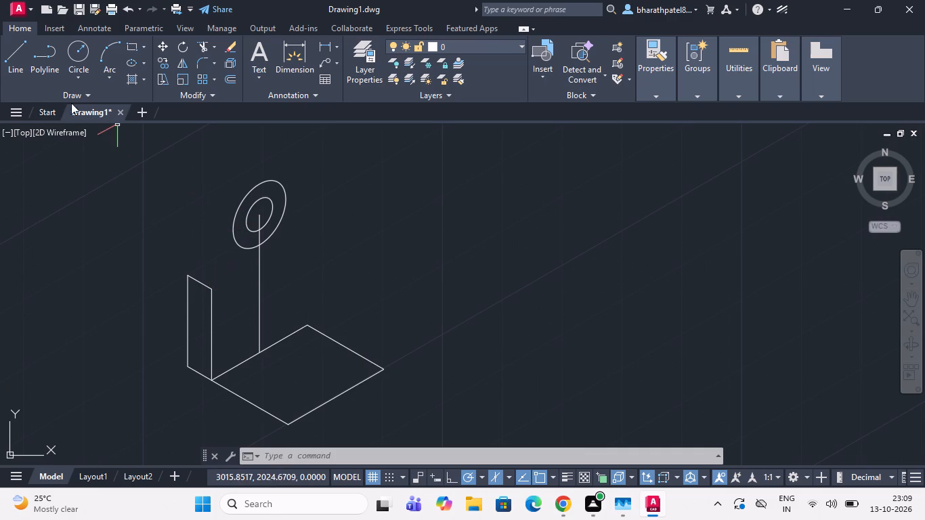
Draw a 10-unit line at 330° from the shared centre of the isocircles at the vertical line's top end.
left_click(7, 51)
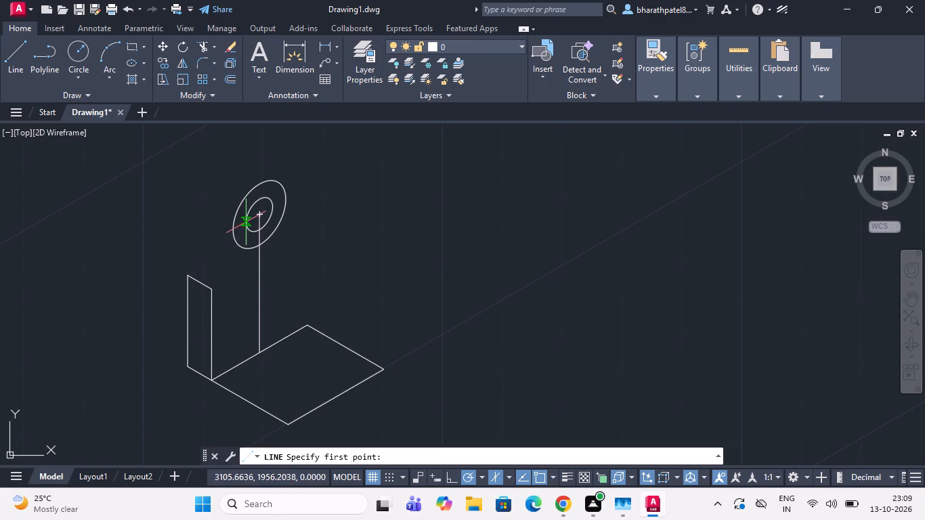
scroll(255, 217, "up", 2)
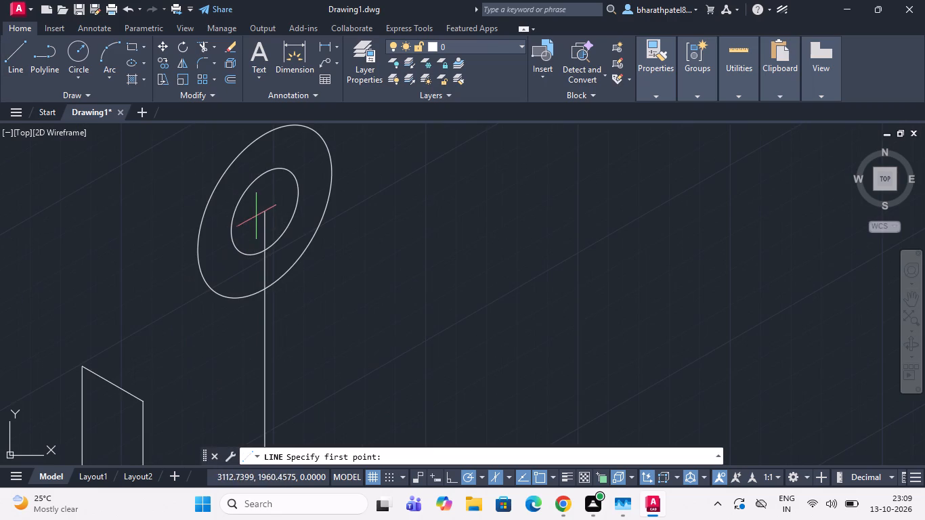
left_click(268, 216)
scroll(270, 217, "down", 2)
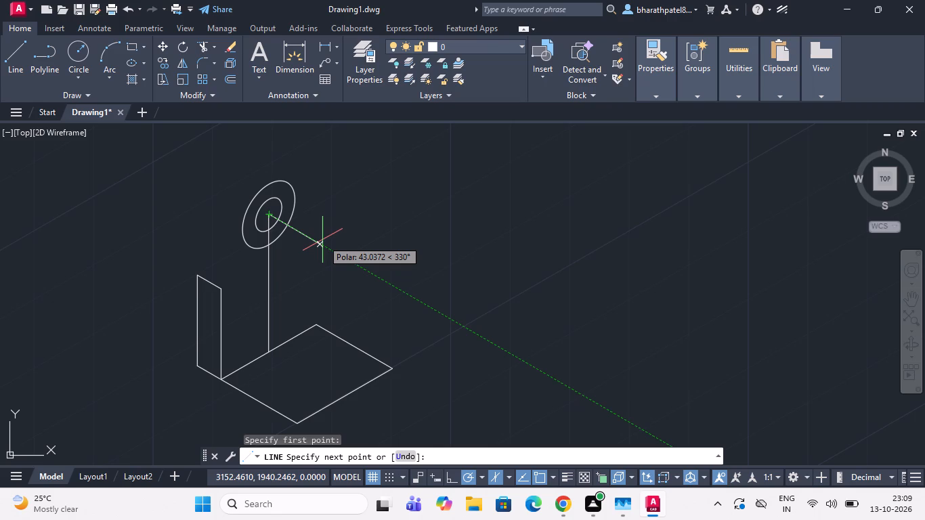
type("10")
key("Return")
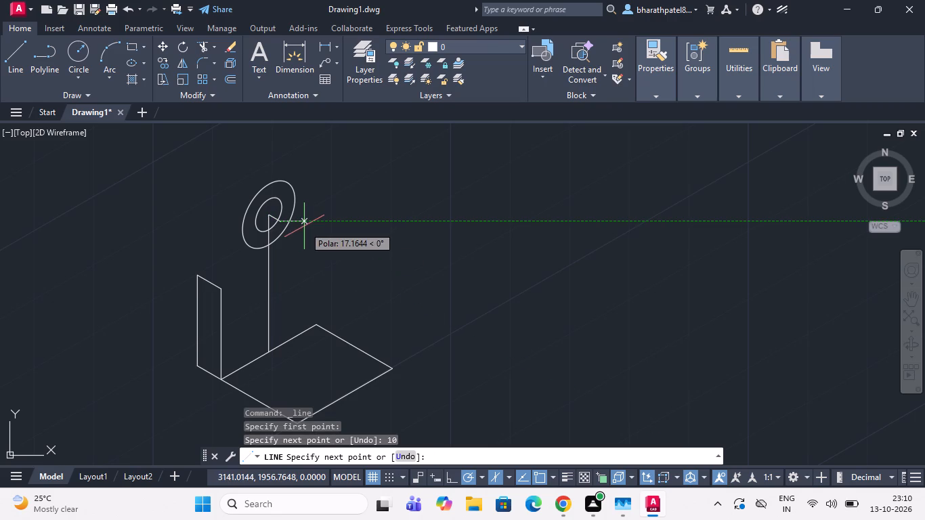
key("Escape")
Copy the 44-diameter isocircle from its centre to the far end of the 10-unit line.
scroll(220, 263, "up", 1)
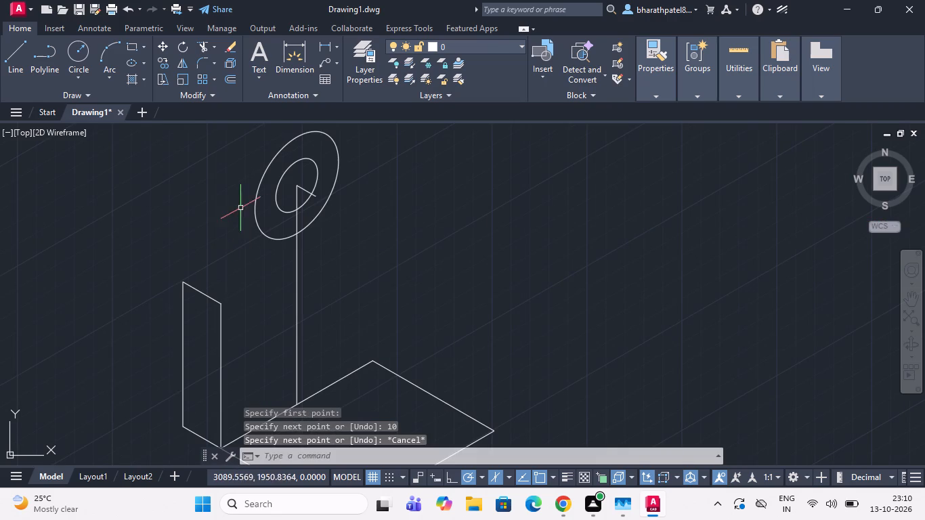
left_click(260, 179)
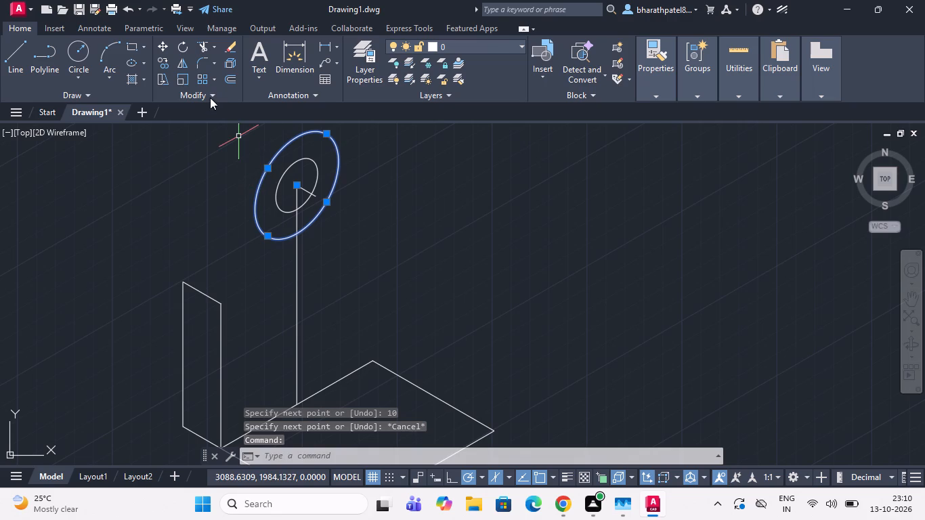
left_click(160, 61)
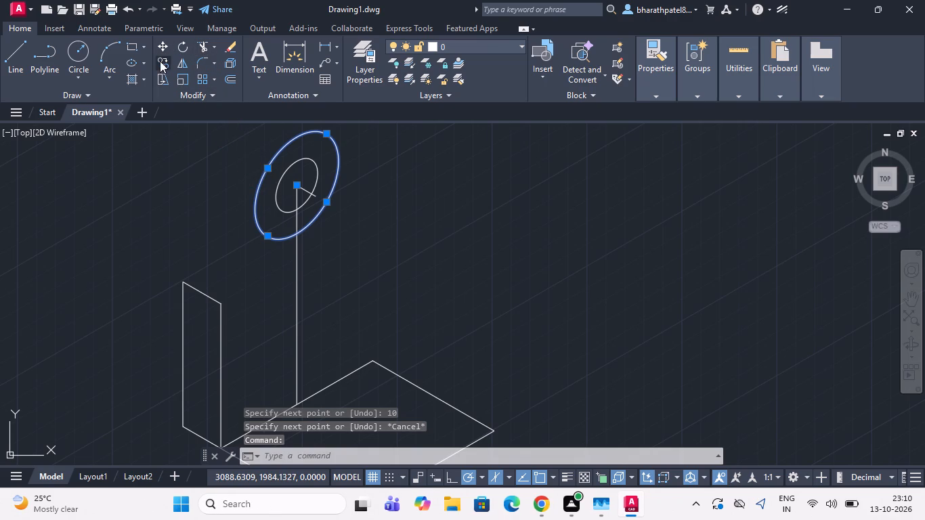
scroll(290, 189, "up", 2)
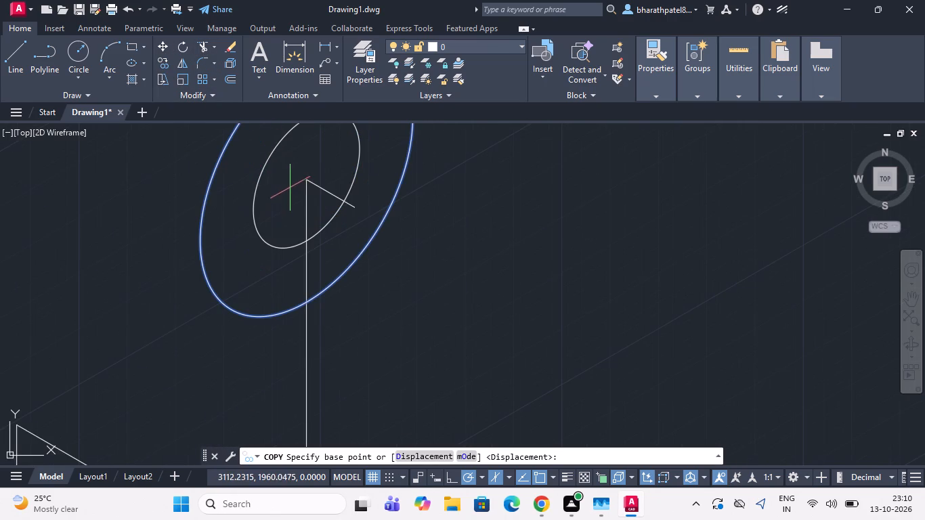
left_click(307, 181)
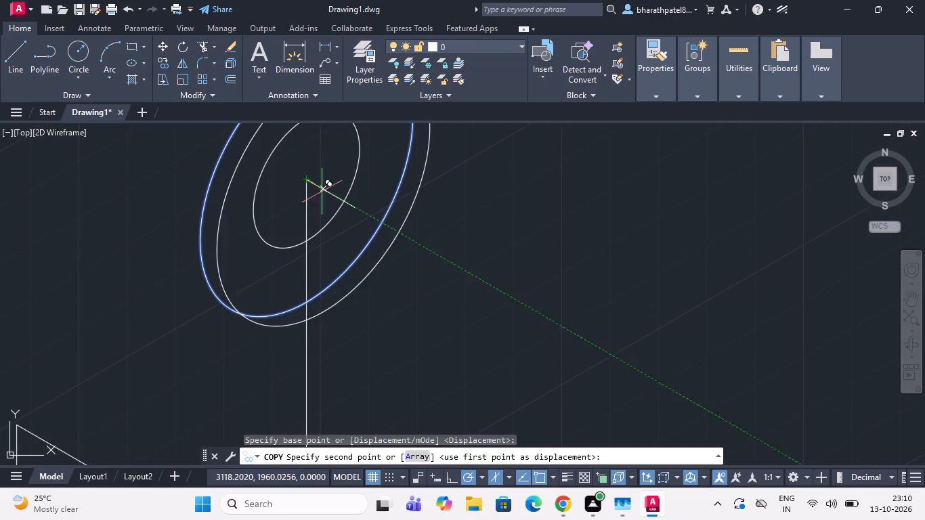
scroll(337, 200, "up", 4)
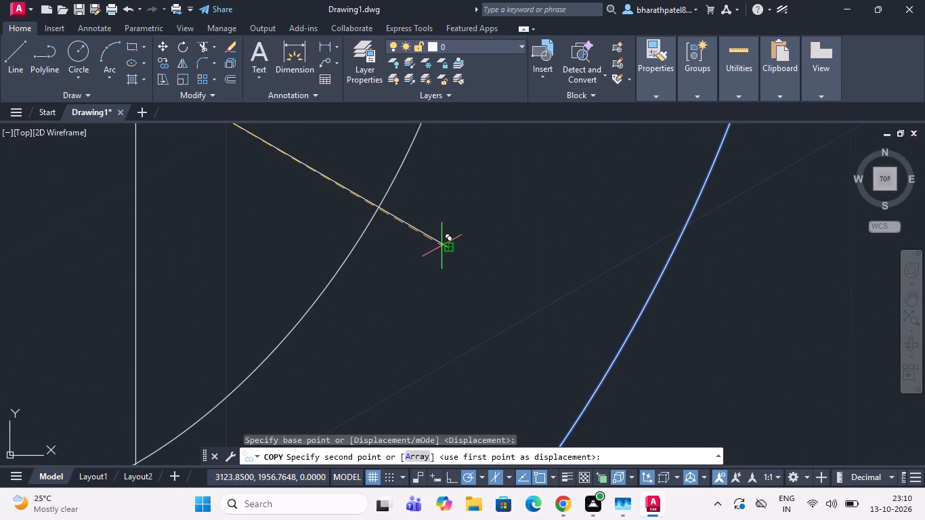
scroll(442, 246, "up", 2)
left_click(452, 244)
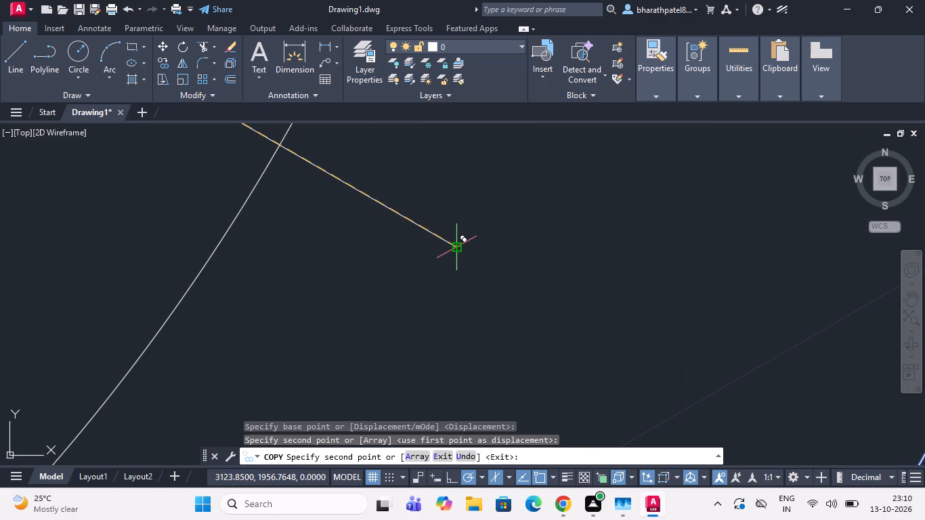
scroll(453, 244, "down", 9)
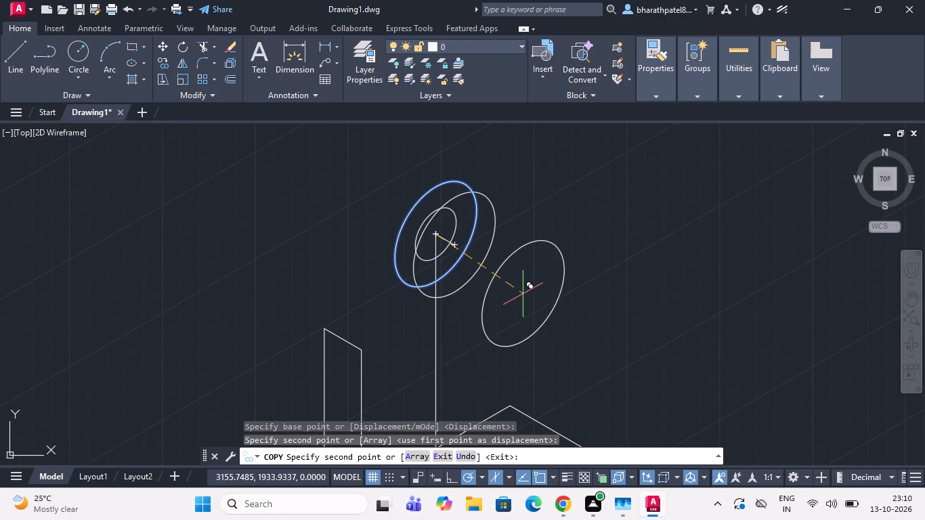
key("Escape")
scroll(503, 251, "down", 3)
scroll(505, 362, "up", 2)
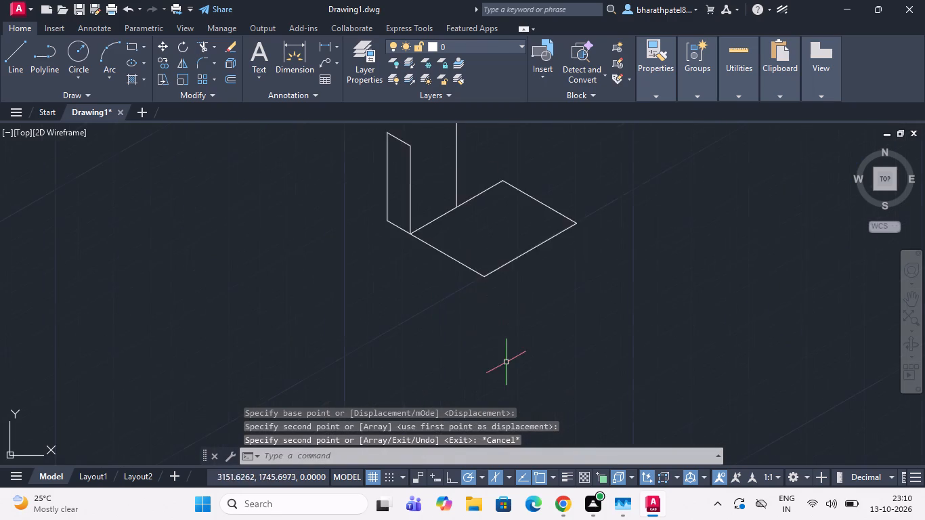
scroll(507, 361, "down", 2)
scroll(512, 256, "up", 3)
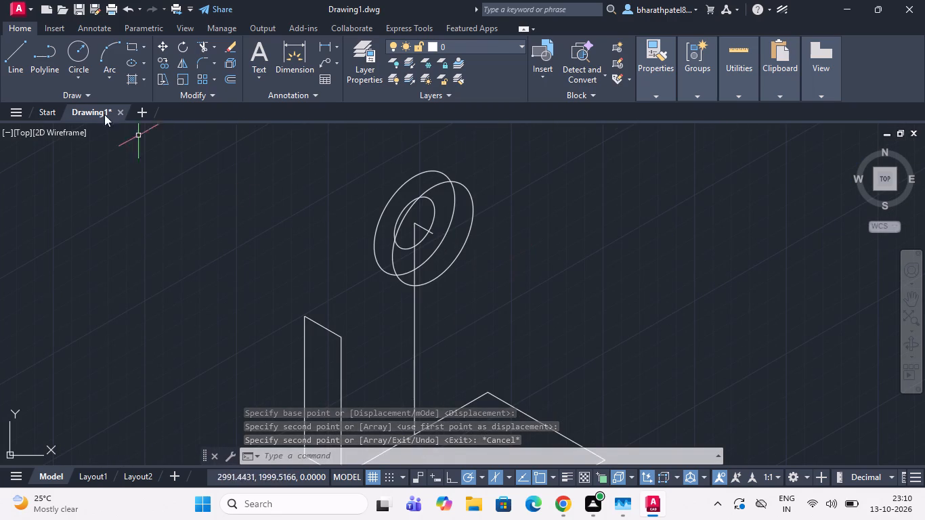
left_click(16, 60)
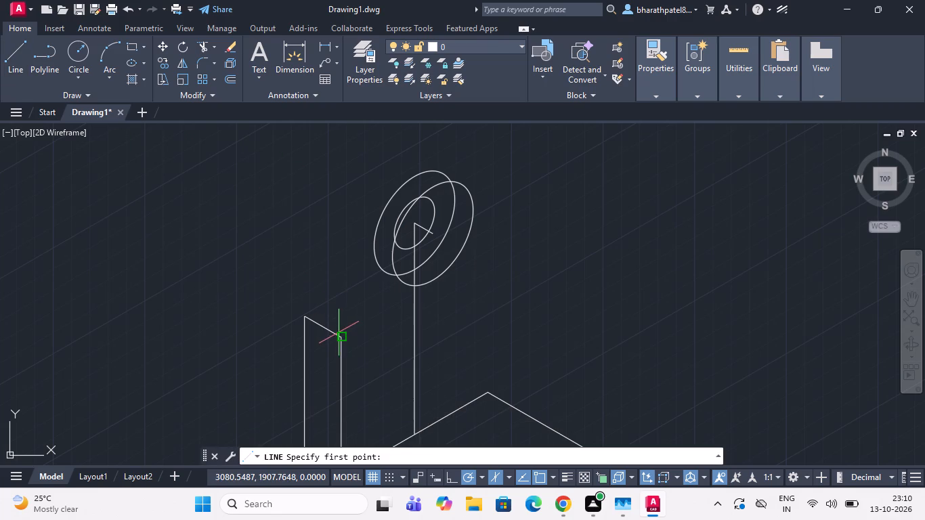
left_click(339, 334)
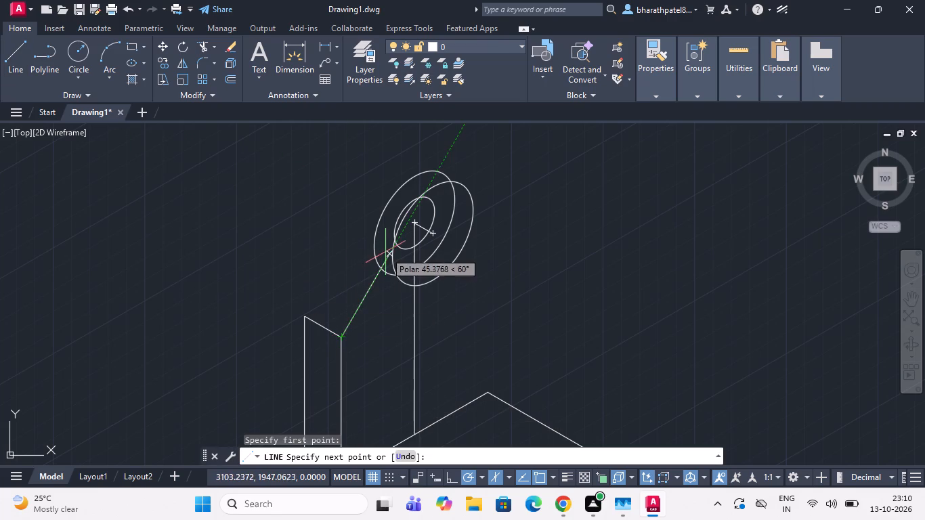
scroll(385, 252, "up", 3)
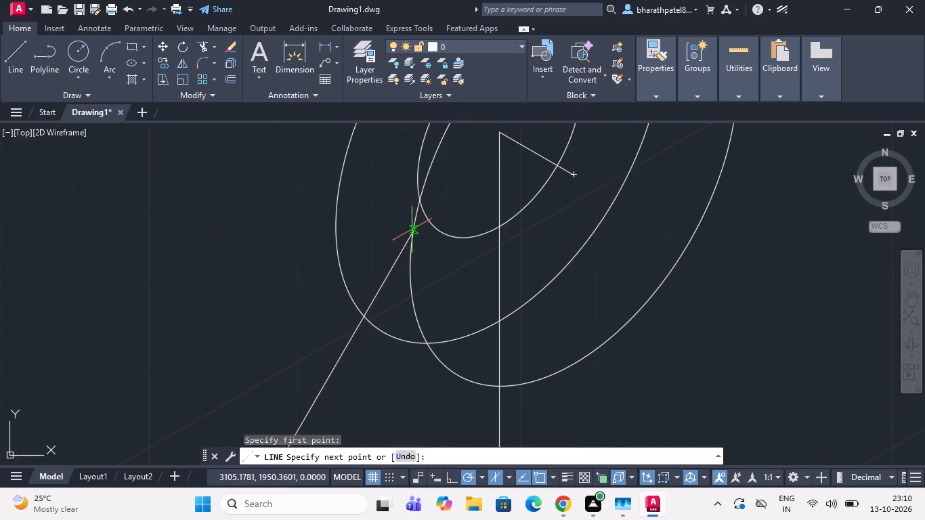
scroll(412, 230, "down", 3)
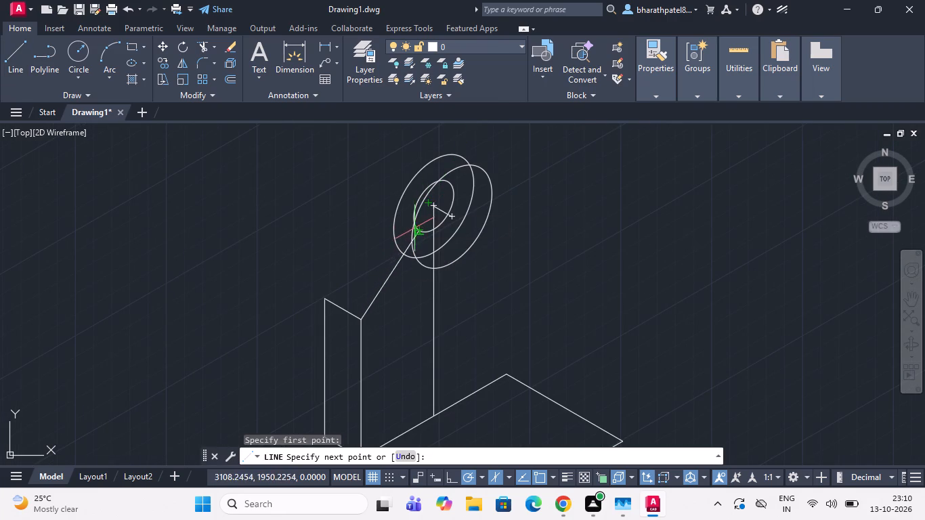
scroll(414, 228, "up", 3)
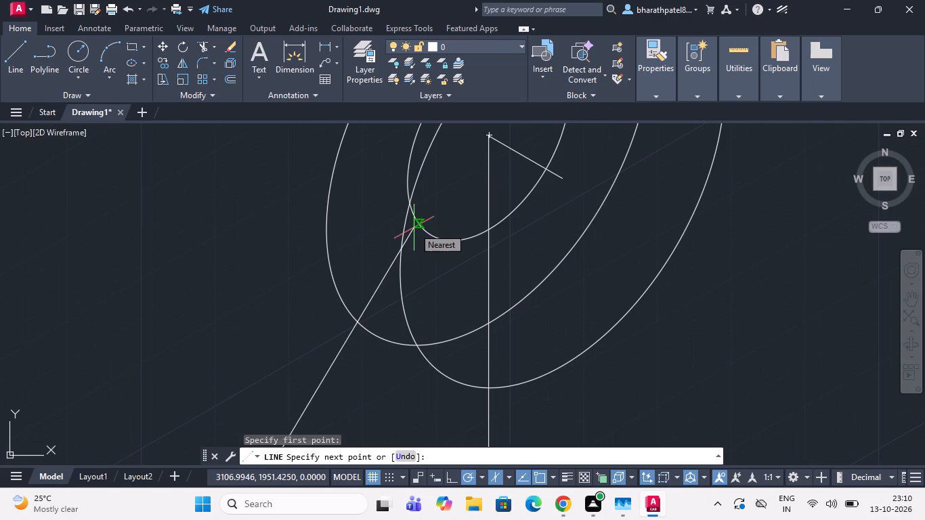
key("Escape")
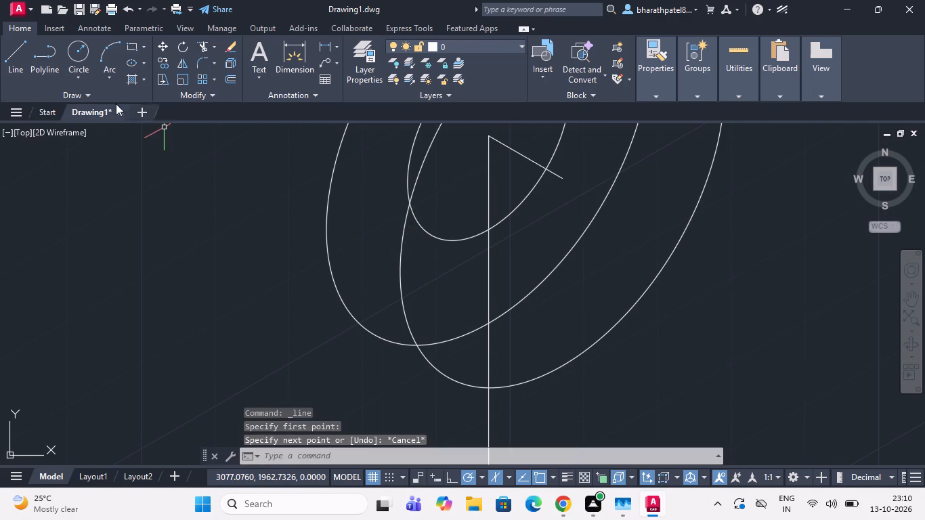
Draw two lines along the 30° isometric axis from the copied isocircle's centre, one each way, extending past that circle's outline.
left_click_drag(12, 51, 24, 62)
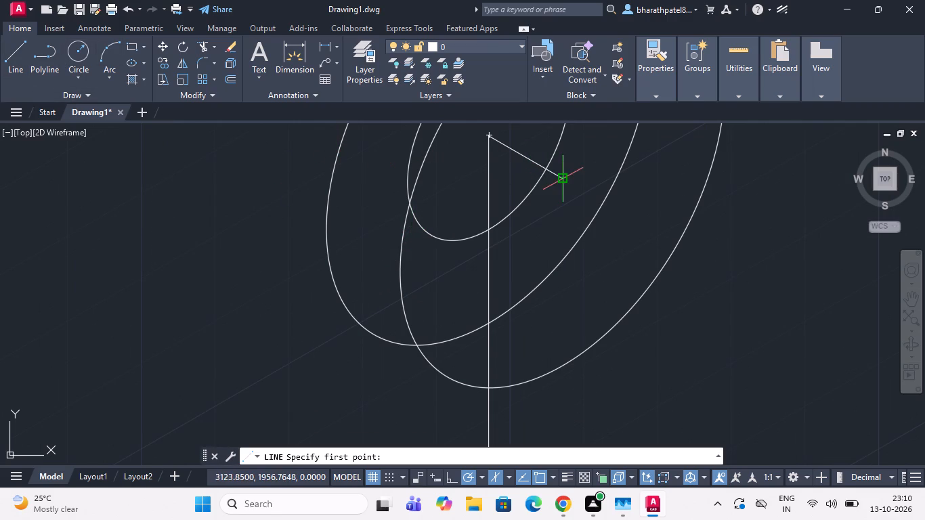
left_click(561, 177)
left_click(367, 295)
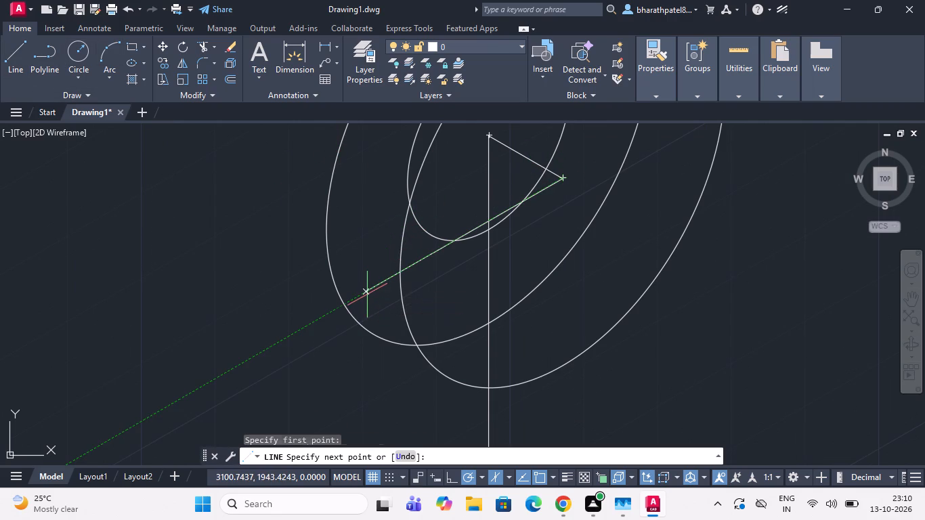
key("Escape")
scroll(361, 288, "down", 3)
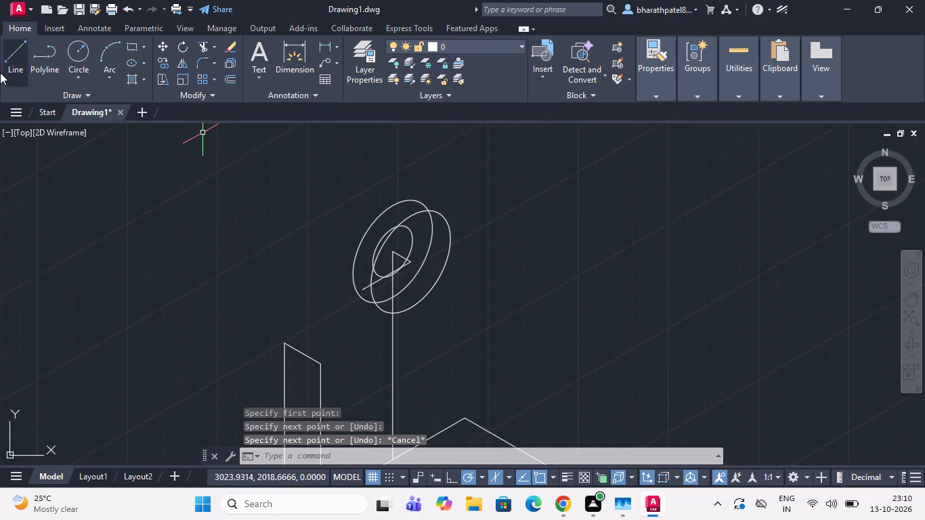
left_click(11, 55)
scroll(412, 266, "up", 3)
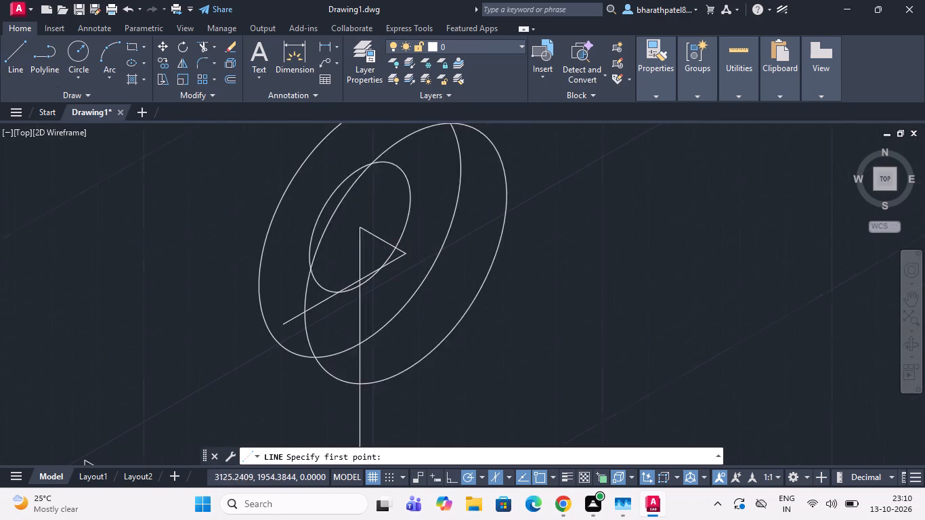
left_click(400, 246)
scroll(400, 246, "down", 3)
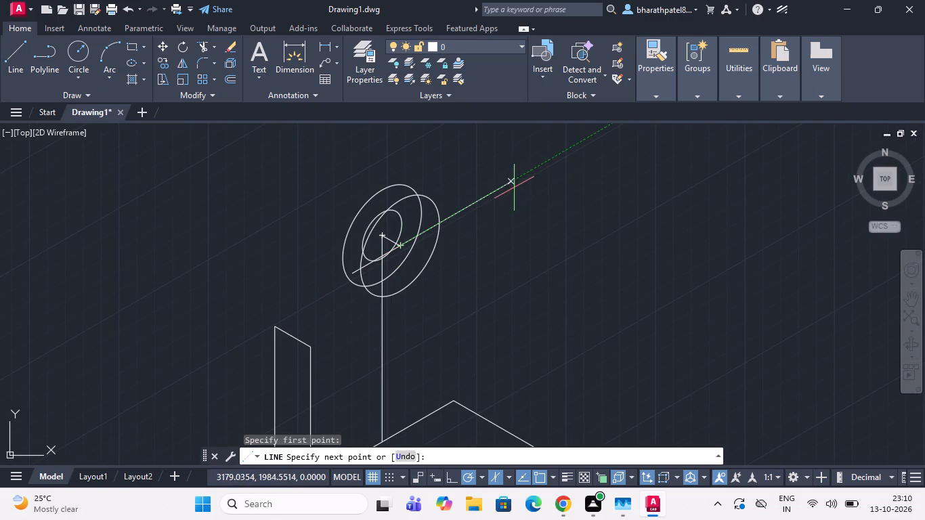
left_click(459, 213)
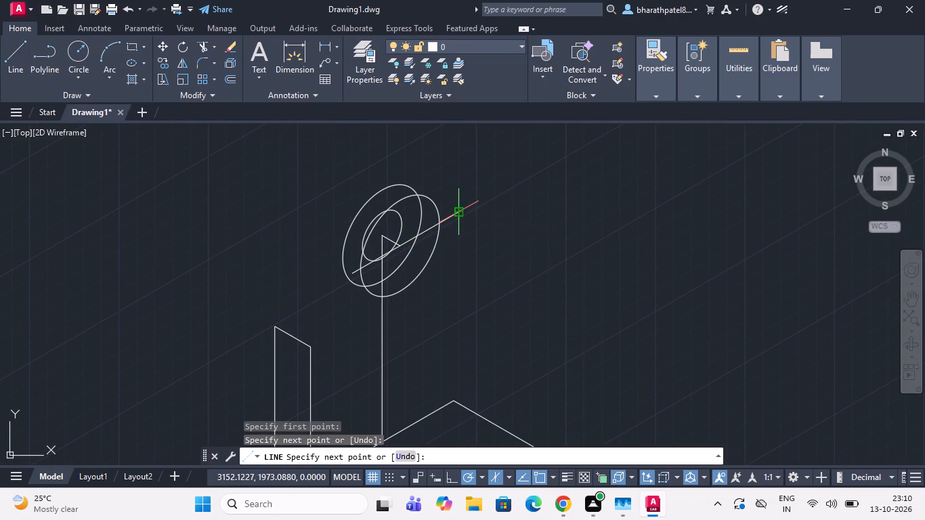
key("Escape")
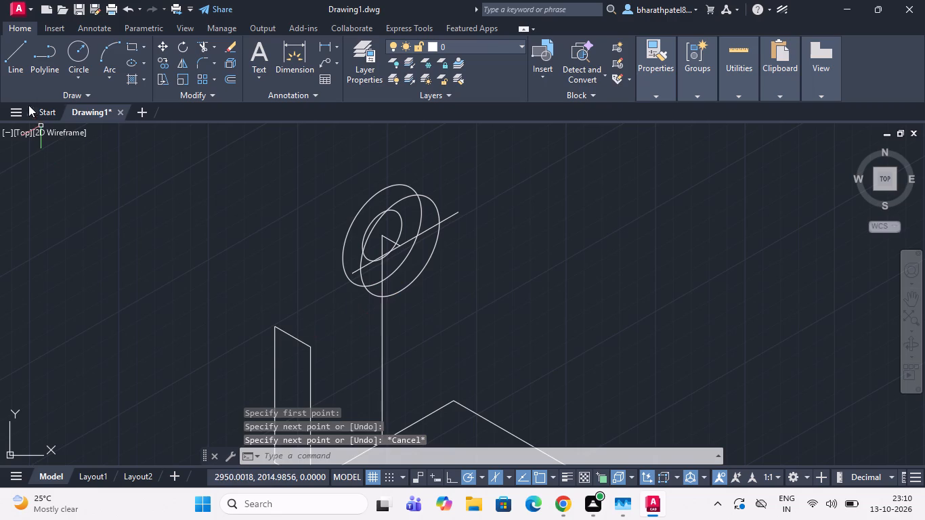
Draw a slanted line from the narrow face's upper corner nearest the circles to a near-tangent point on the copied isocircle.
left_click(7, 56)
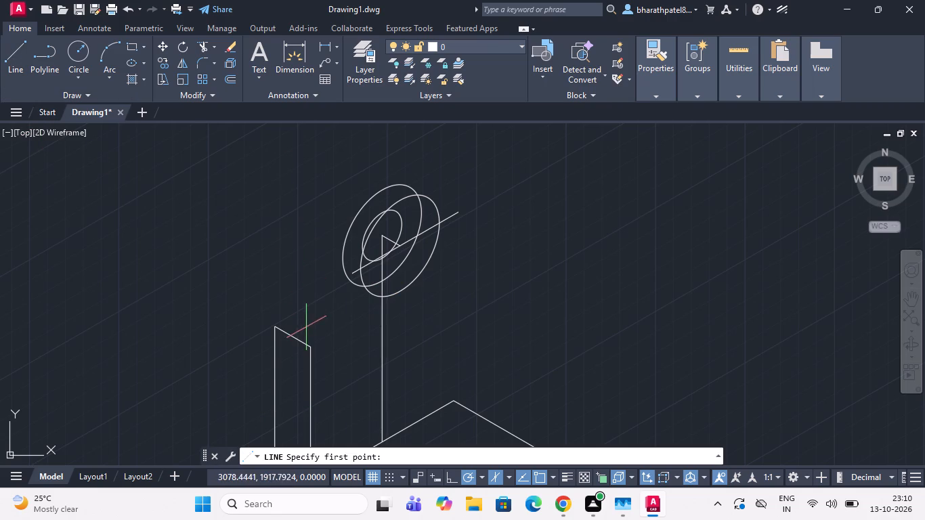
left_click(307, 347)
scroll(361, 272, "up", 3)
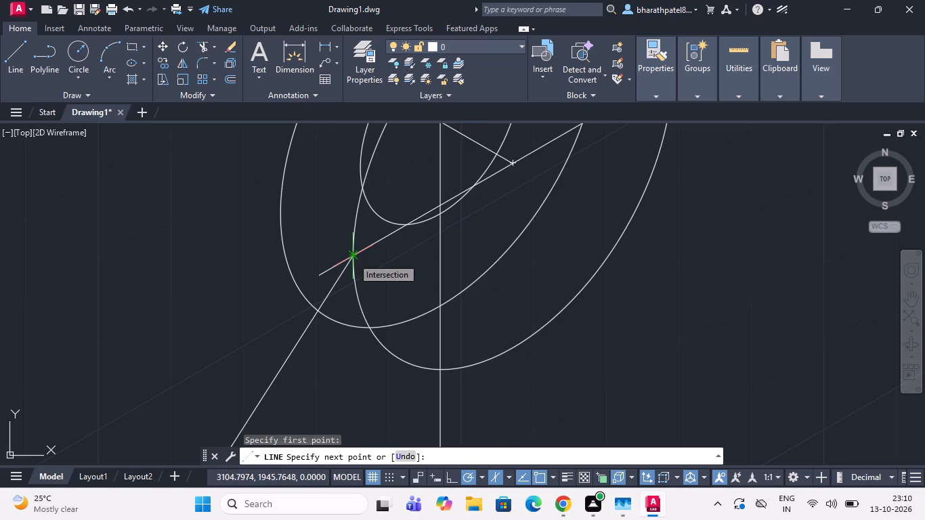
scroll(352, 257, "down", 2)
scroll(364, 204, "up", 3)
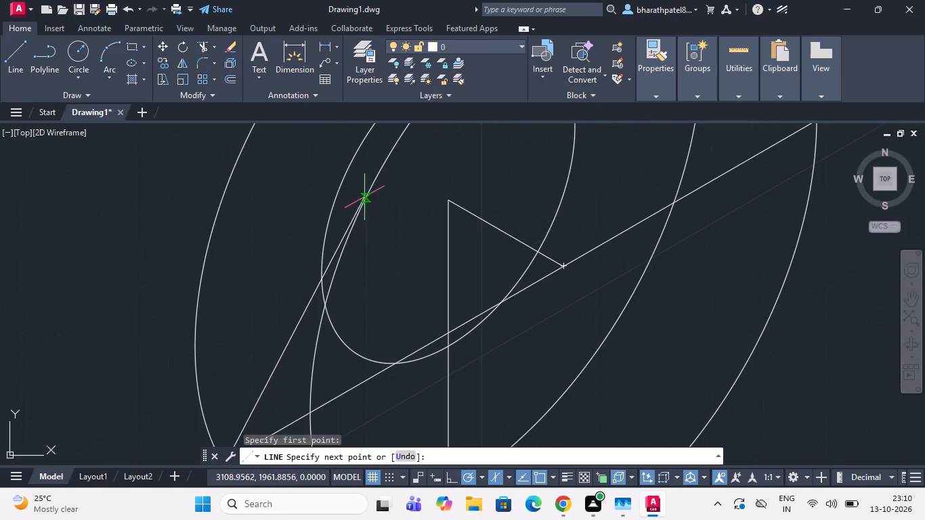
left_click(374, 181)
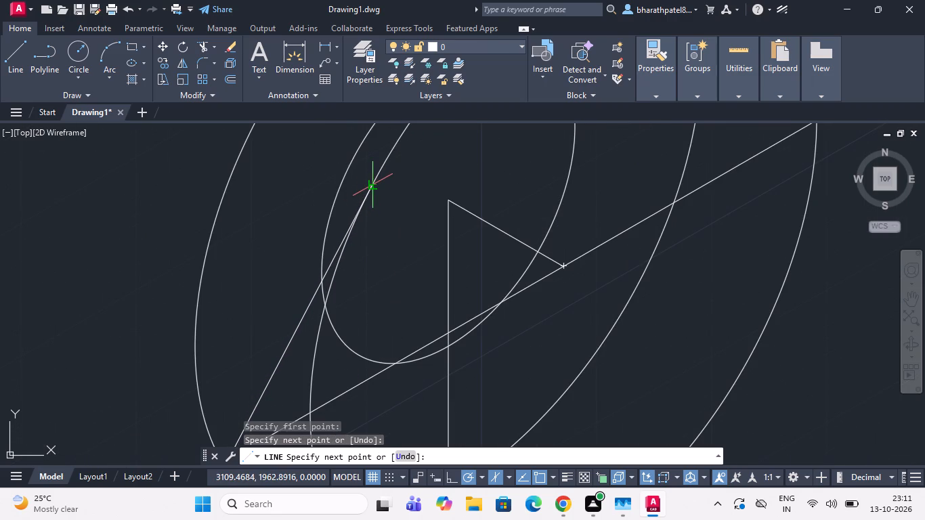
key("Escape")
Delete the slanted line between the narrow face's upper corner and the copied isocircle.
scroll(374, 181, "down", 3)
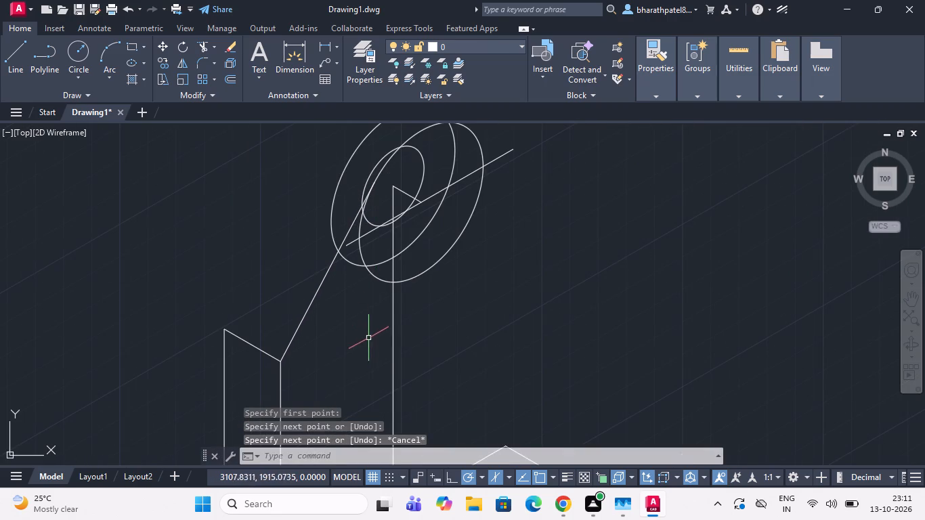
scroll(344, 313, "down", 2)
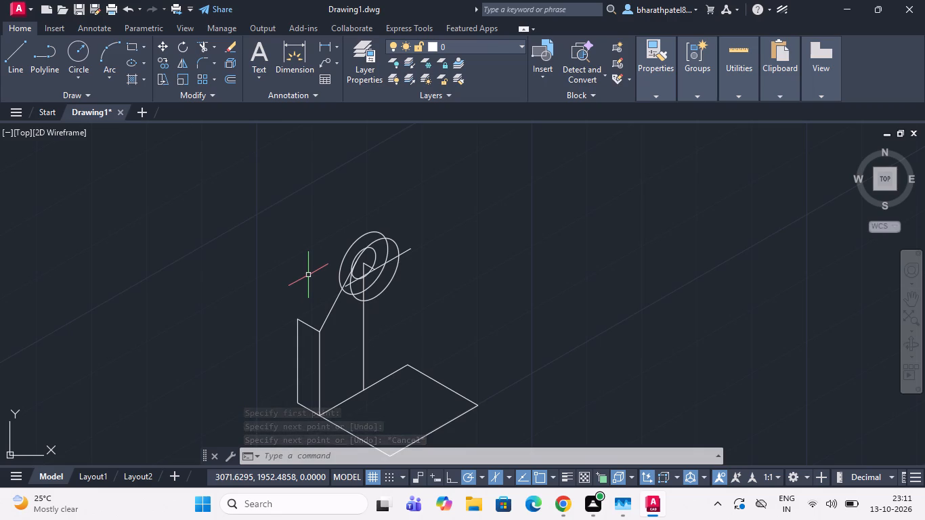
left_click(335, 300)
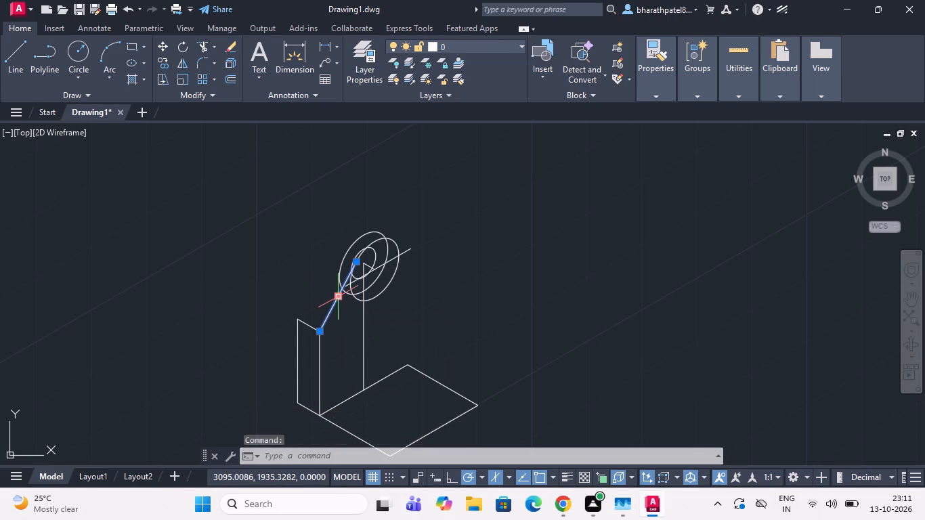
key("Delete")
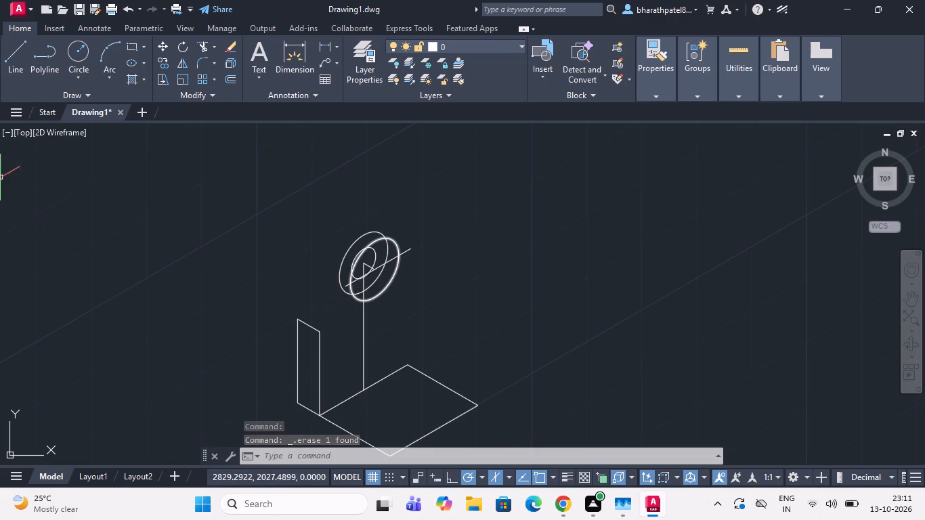
Draw a slanted line from the narrow face's upper corner nearest the circles to a near-tangent point on the original 44-diameter isocircle.
left_click(15, 63)
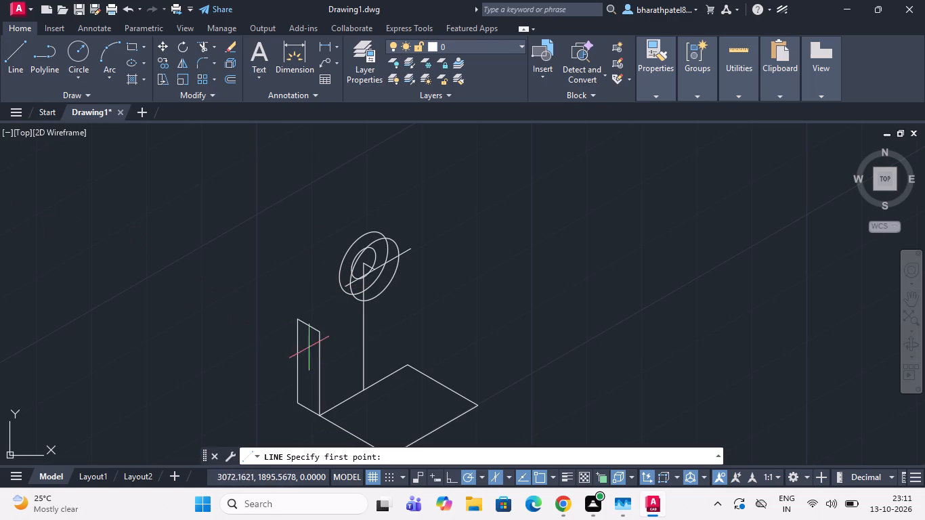
left_click(321, 333)
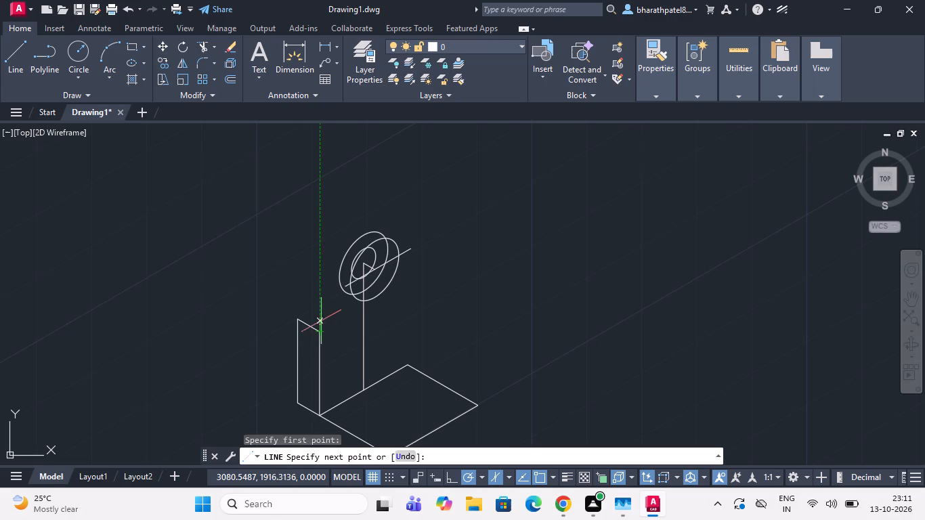
scroll(338, 263, "up", 3)
scroll(339, 267, "down", 2)
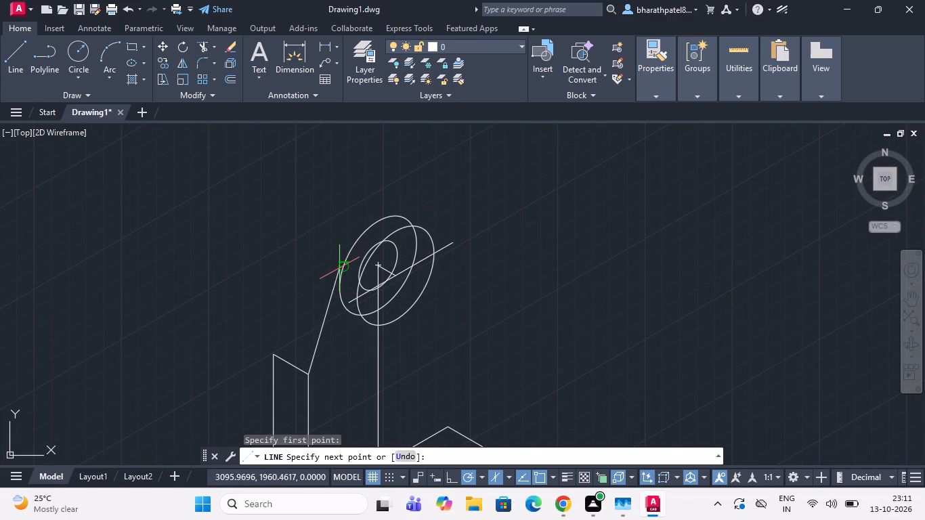
left_click(343, 263)
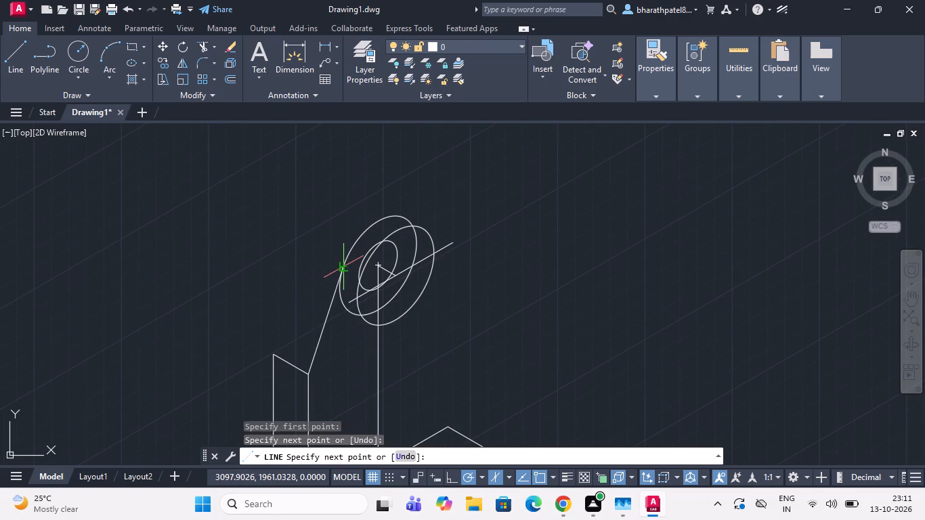
key("Escape")
Draw a 10-unit line at 150° from the slanted line's upper end, pointing away from the isocircles.
scroll(284, 277, "down", 1)
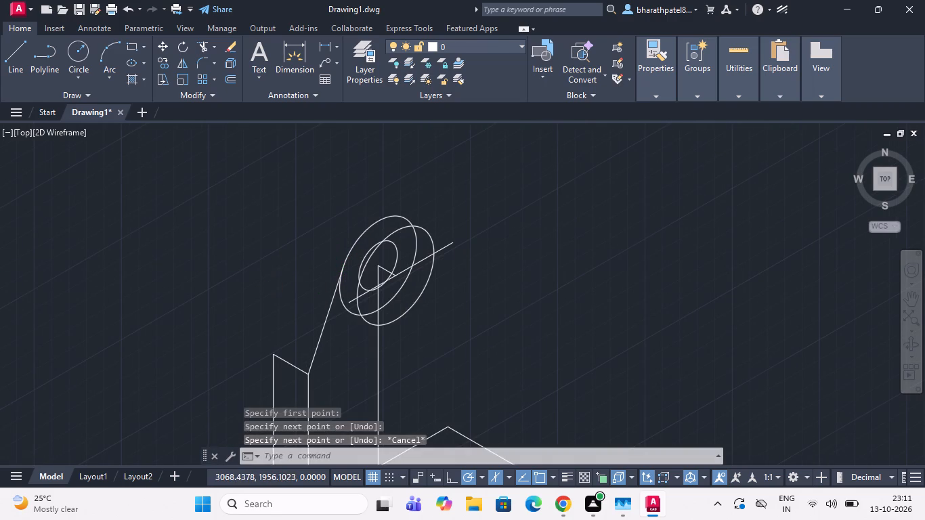
scroll(284, 314, "down", 2)
scroll(270, 338, "up", 2)
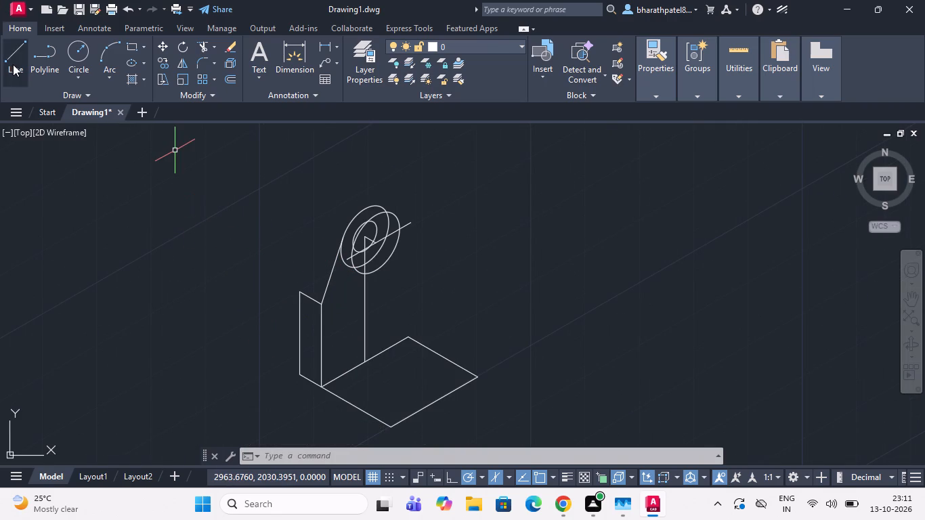
left_click_drag(7, 57, 63, 72)
scroll(326, 246, "up", 3)
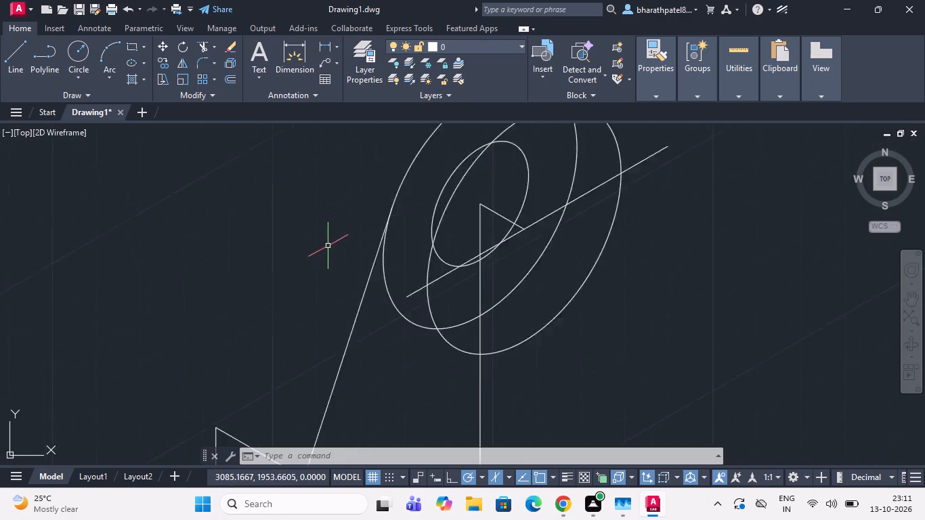
scroll(328, 246, "up", 1)
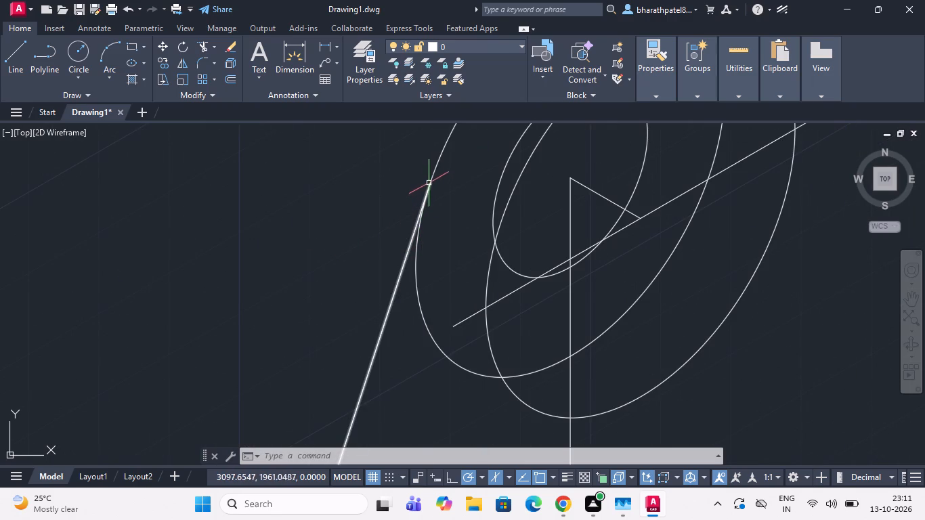
left_click(11, 62)
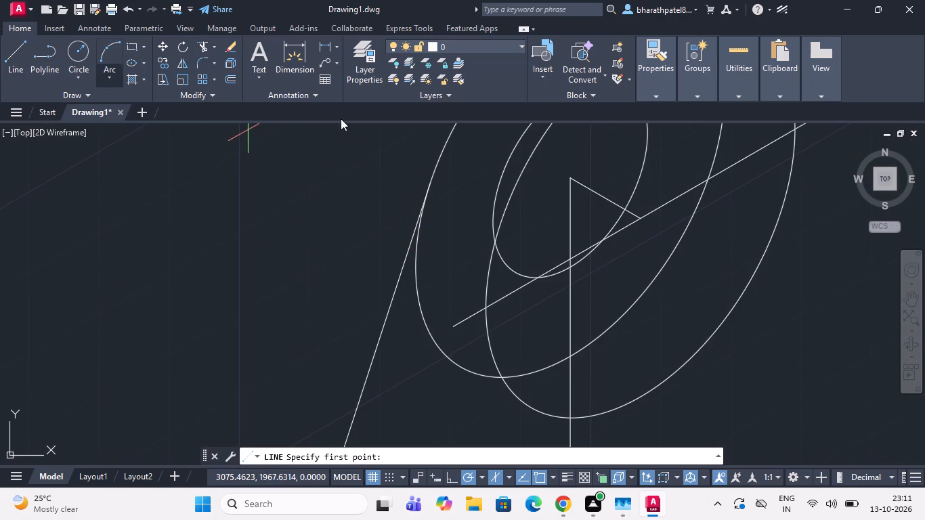
left_click(429, 183)
scroll(362, 146, "down", 6)
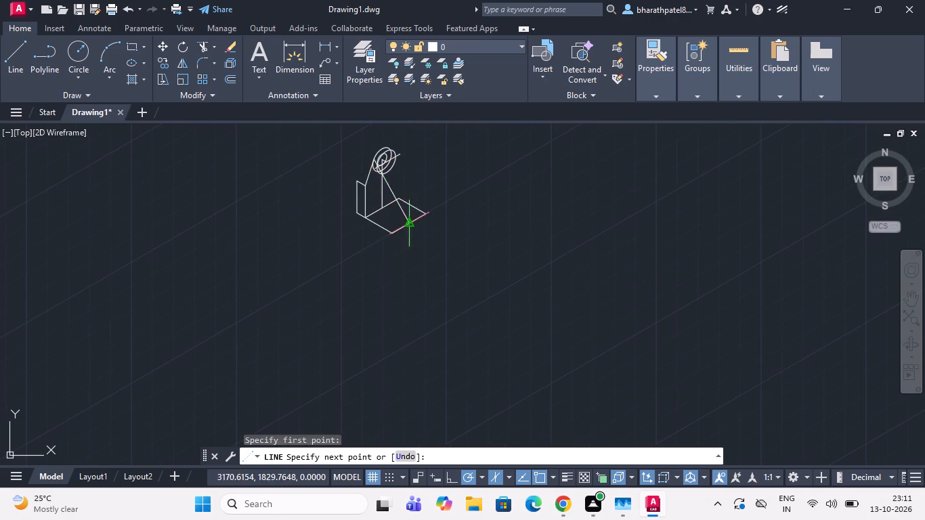
scroll(387, 205, "down", 4)
scroll(364, 183, "up", 3)
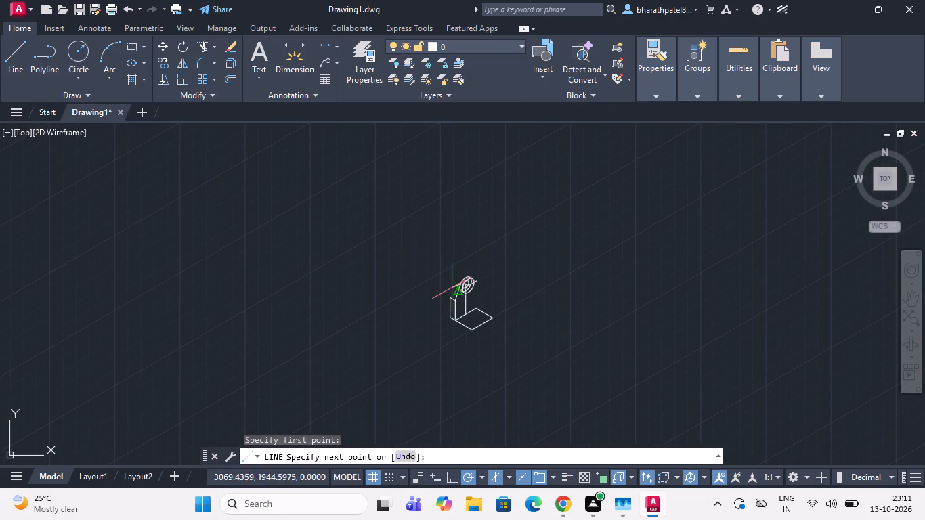
scroll(452, 288, "up", 6)
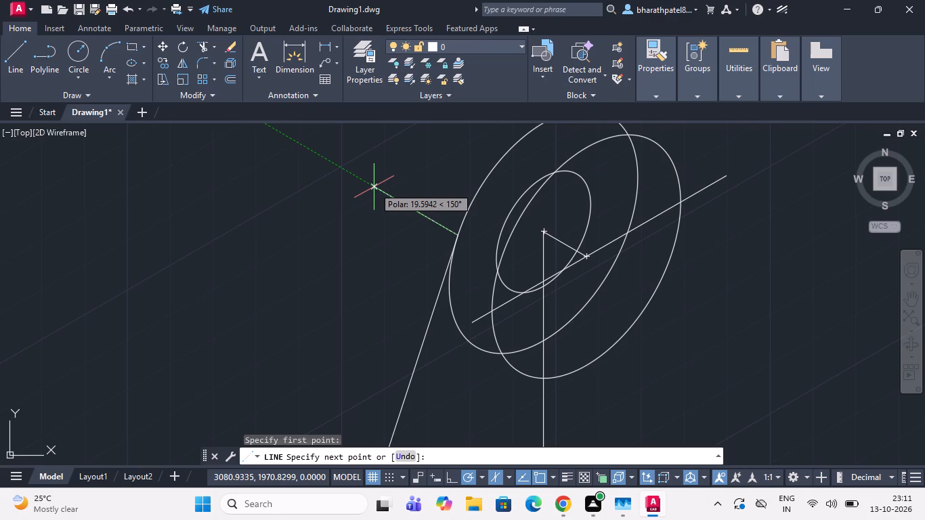
key("1")
key("0")
key("Return")
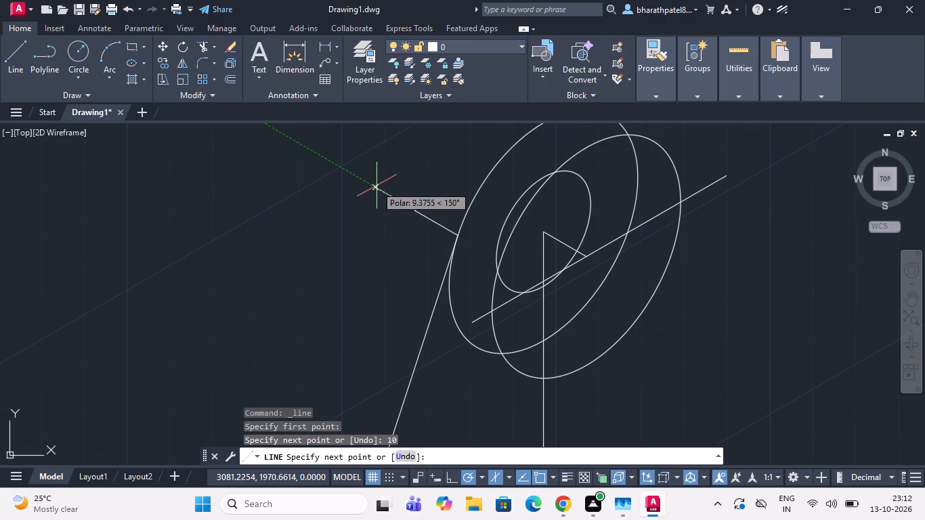
scroll(379, 187, "down", 3)
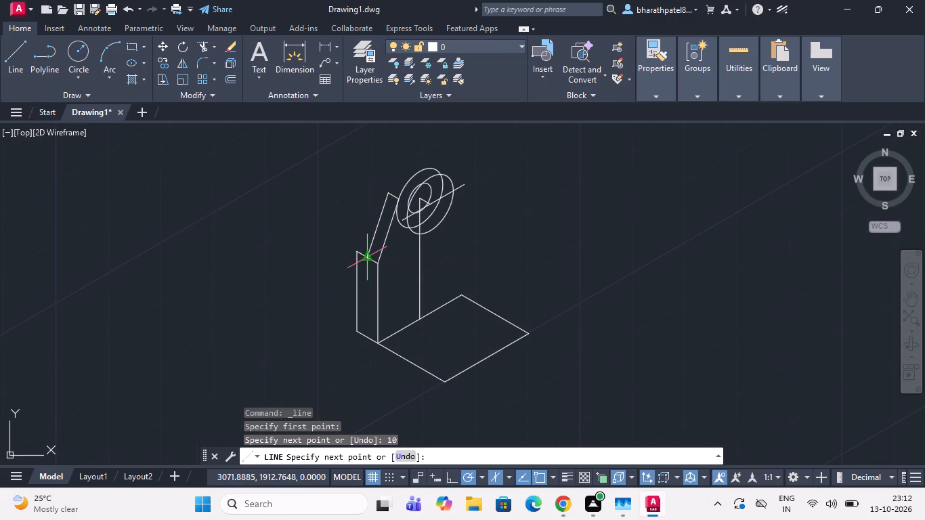
scroll(358, 276, "up", 1)
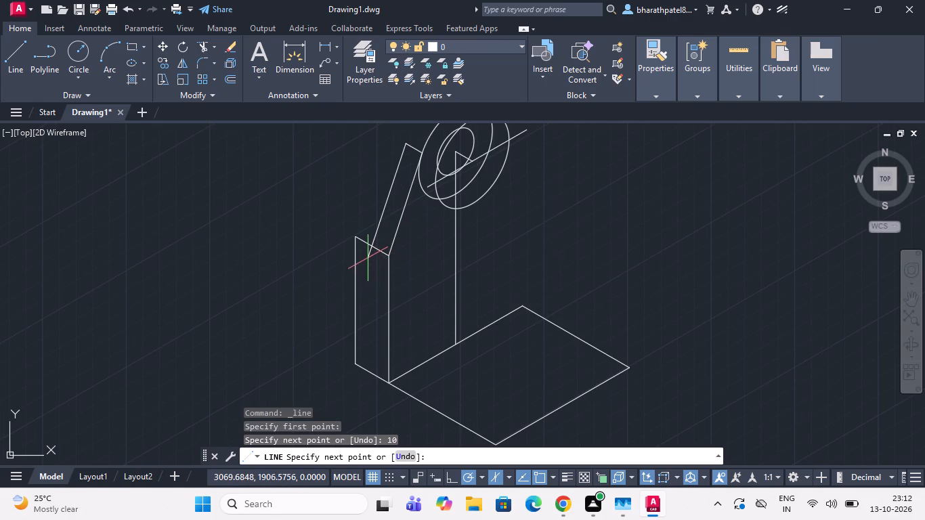
scroll(368, 258, "up", 2)
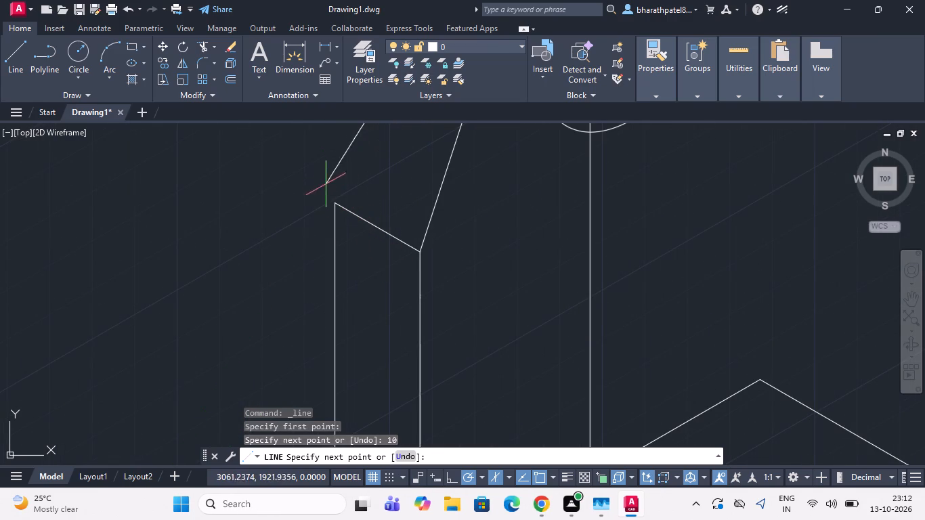
scroll(330, 202, "down", 2)
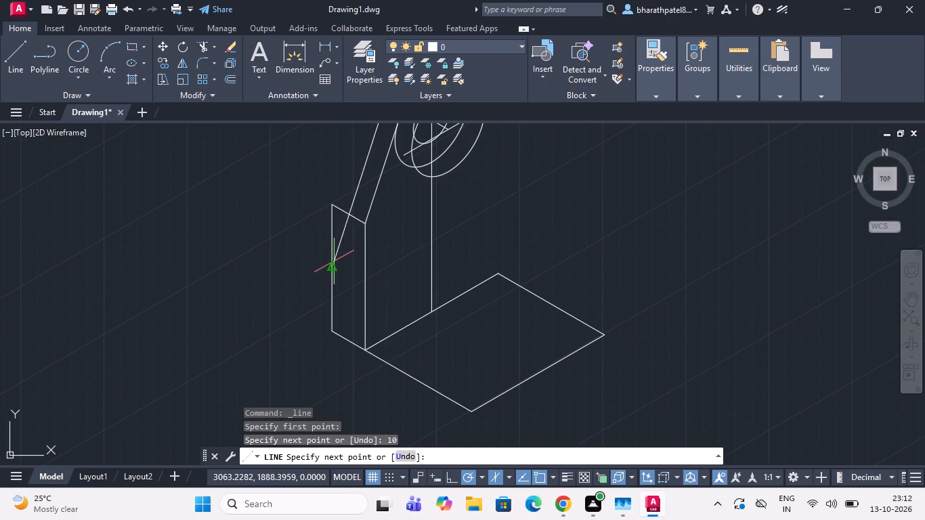
key("Escape")
Draw a 10-unit line at 150° from the slanted line's lower end along the narrow face's top edge.
left_click(12, 62)
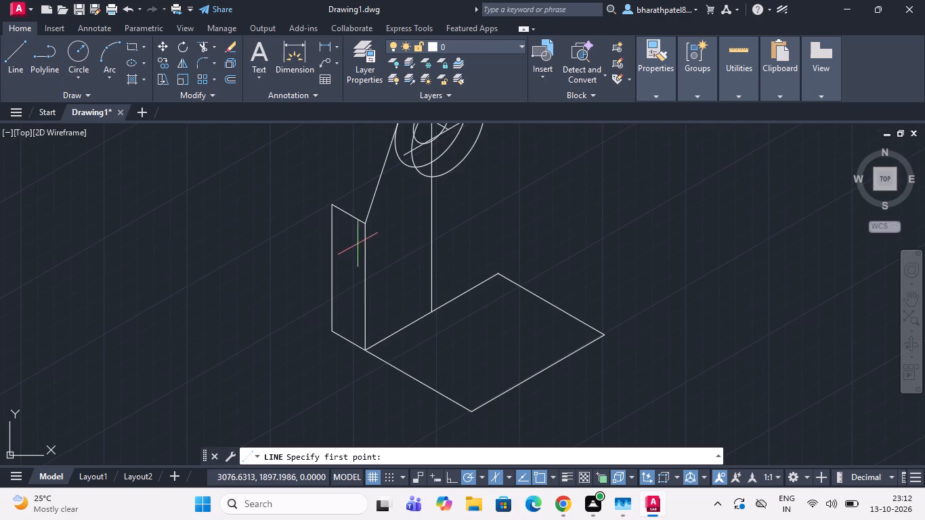
scroll(360, 219, "up", 2)
scroll(362, 226, "down", 3)
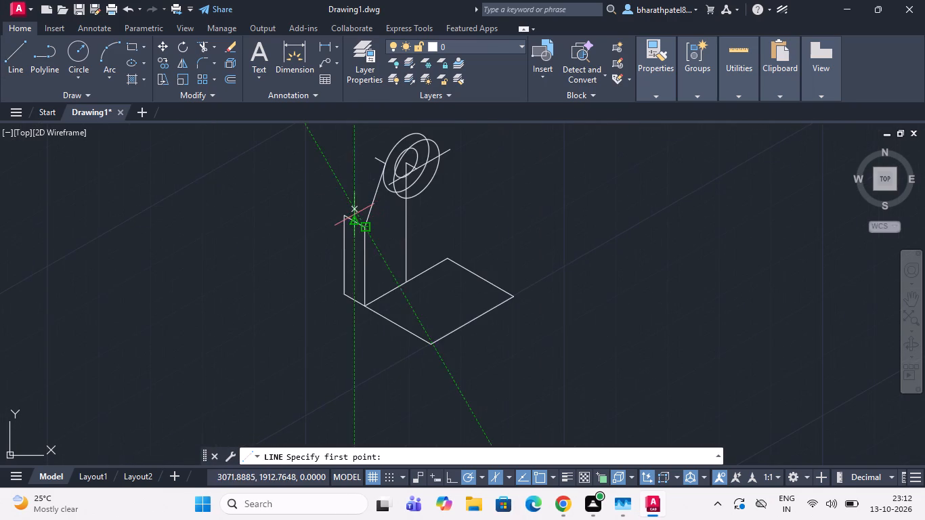
scroll(354, 215, "up", 4)
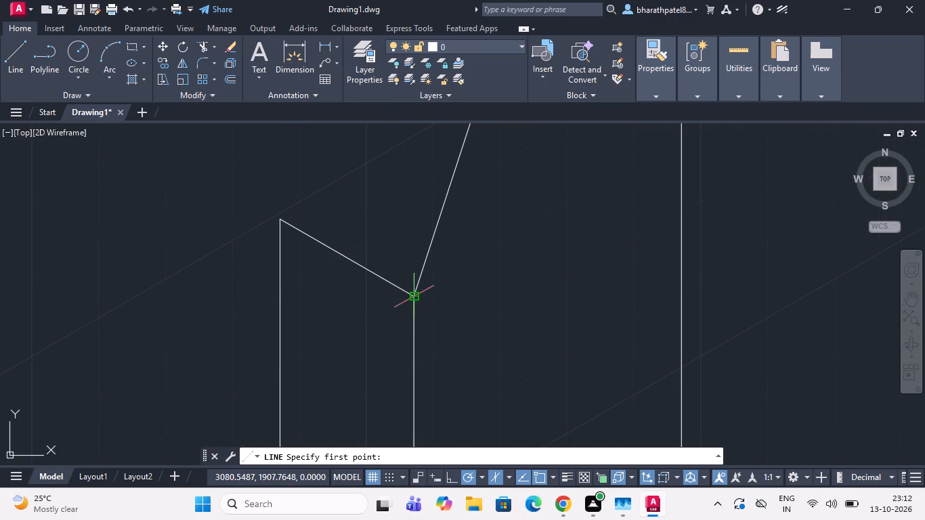
left_click(410, 298)
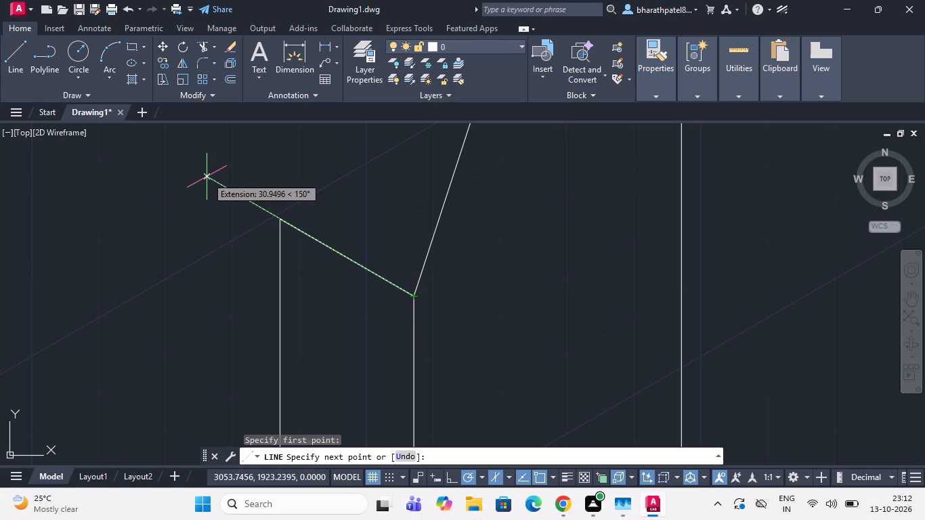
type("10")
key("Return")
Switch to Isoplane Top and connect the free ends of the two 10-unit lines with a second slanted edge parallel to the first.
scroll(215, 183, "down", 3)
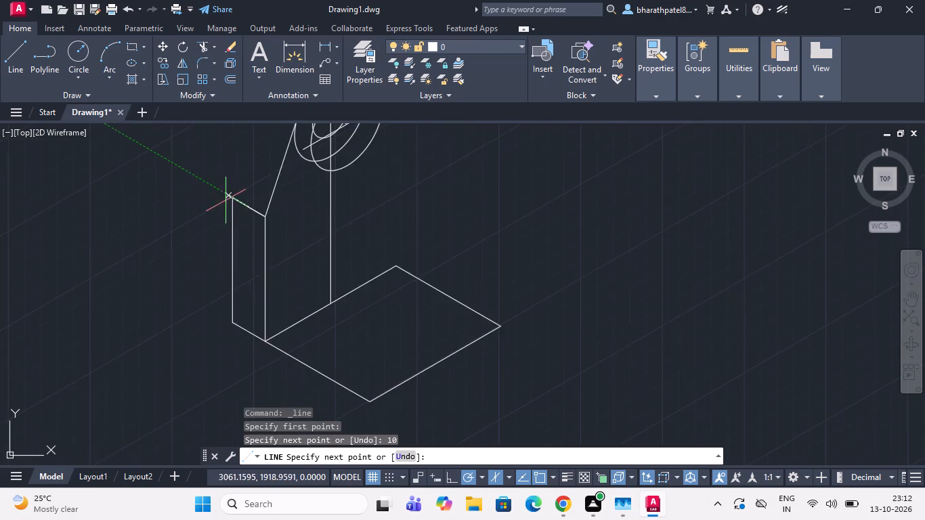
scroll(226, 200, "down", 2)
scroll(237, 157, "up", 3)
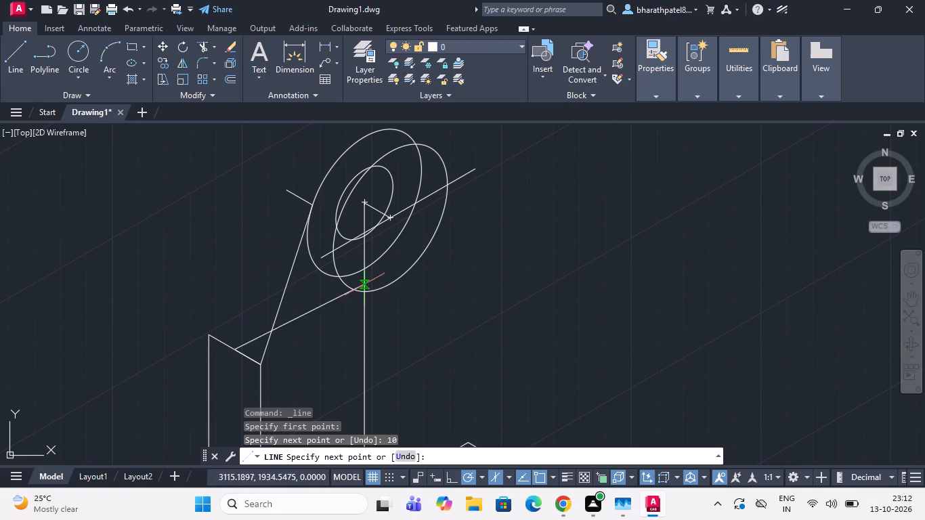
left_click(509, 477)
left_click(507, 439)
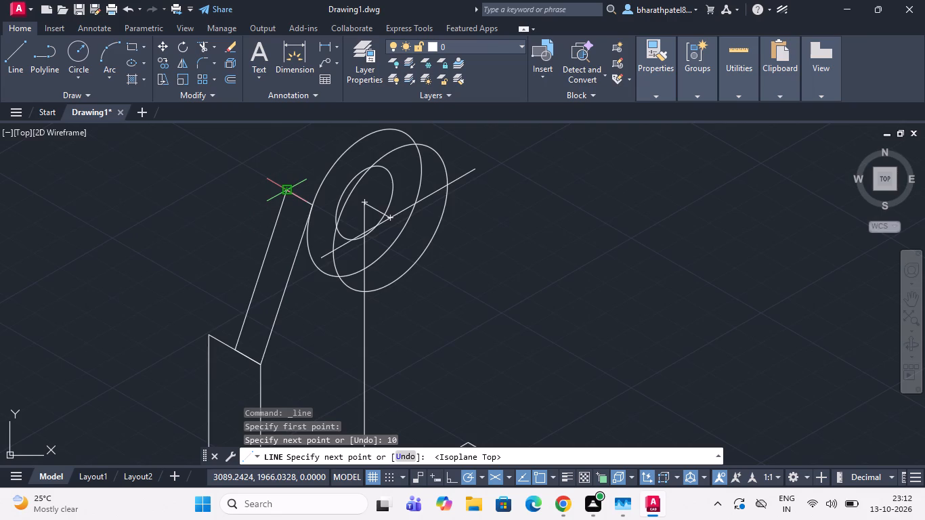
scroll(286, 190, "down", 2)
scroll(268, 211, "up", 3)
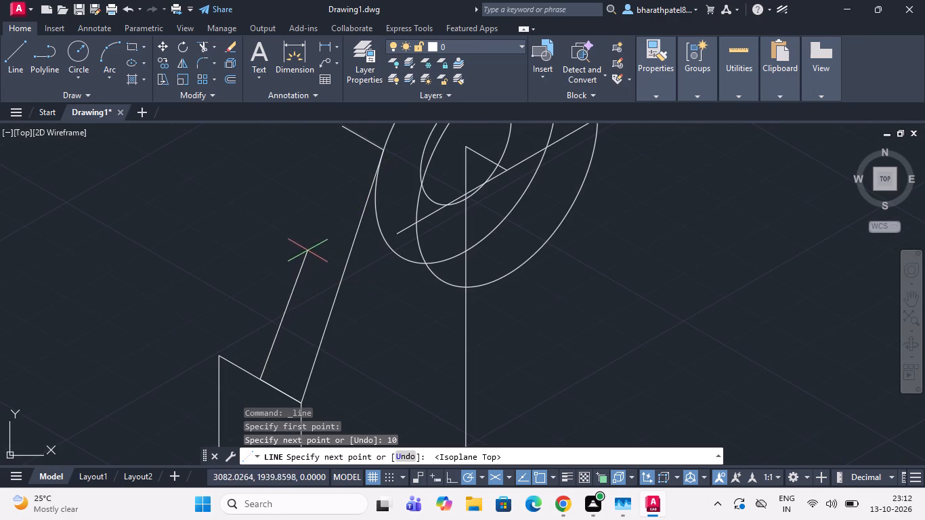
scroll(299, 213, "down", 2)
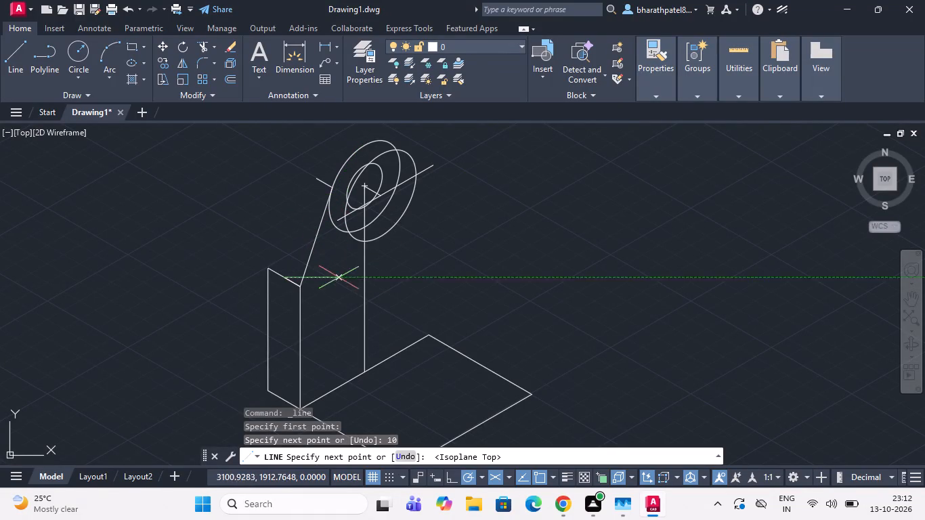
scroll(344, 223, "down", 2)
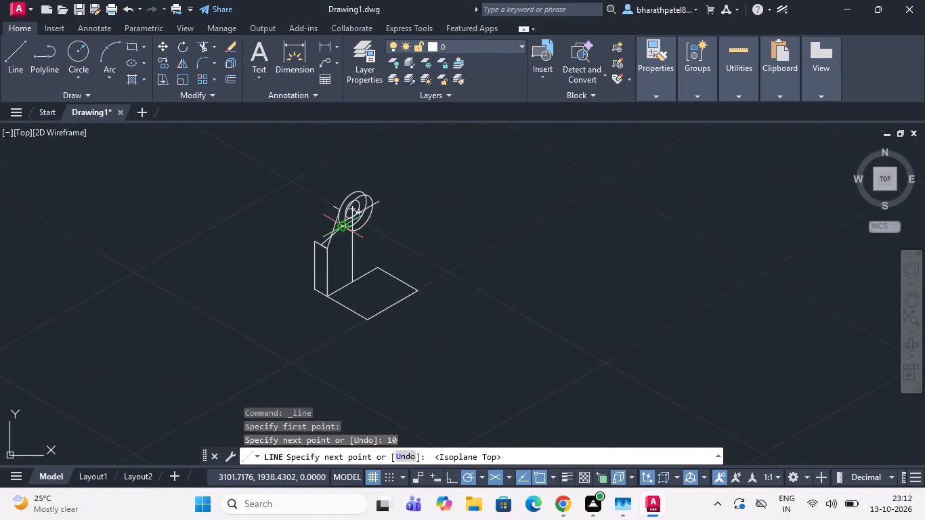
scroll(335, 200, "up", 4)
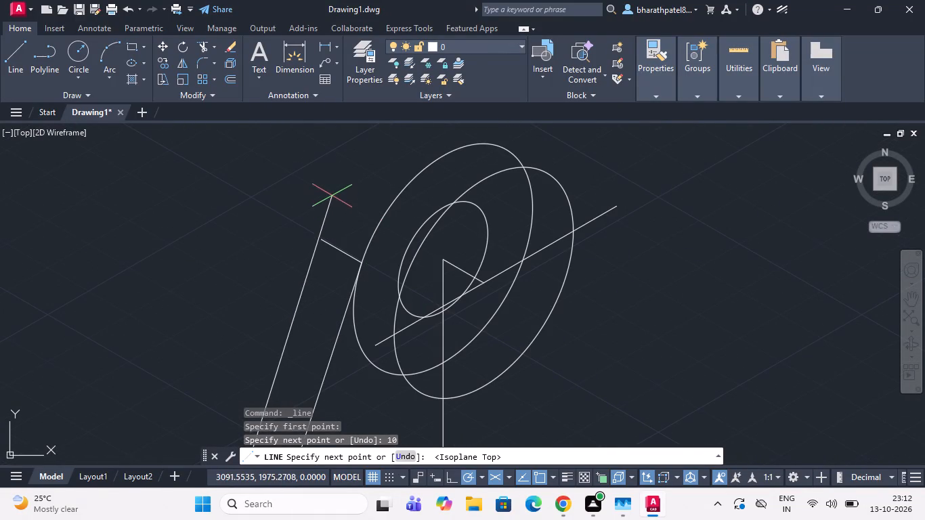
left_click(318, 238)
key("Escape")
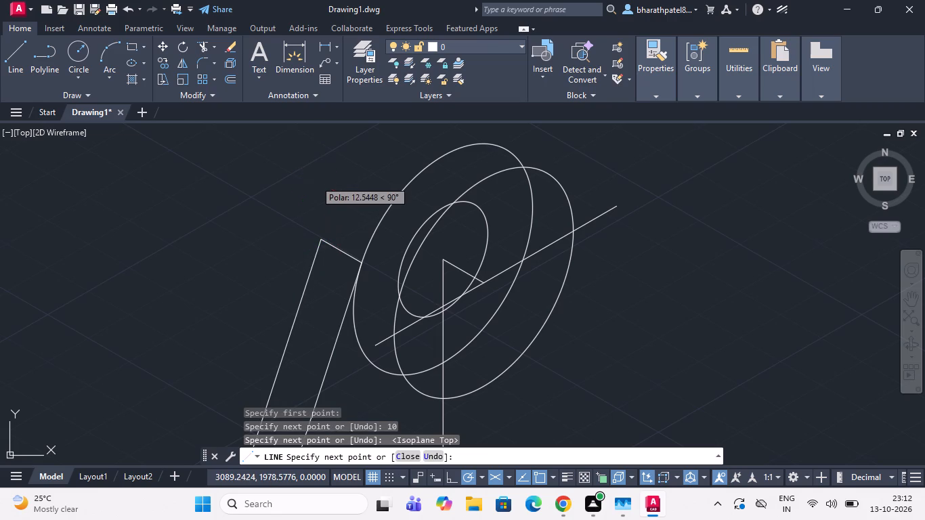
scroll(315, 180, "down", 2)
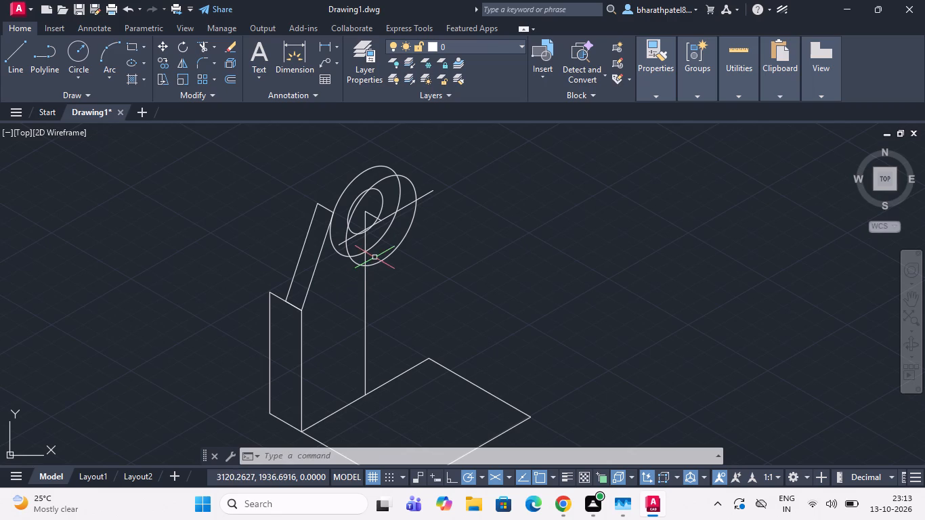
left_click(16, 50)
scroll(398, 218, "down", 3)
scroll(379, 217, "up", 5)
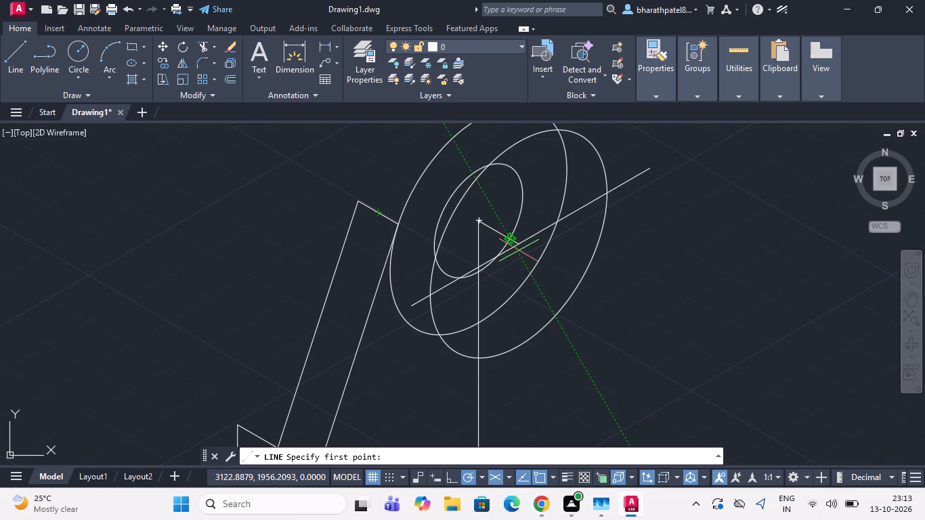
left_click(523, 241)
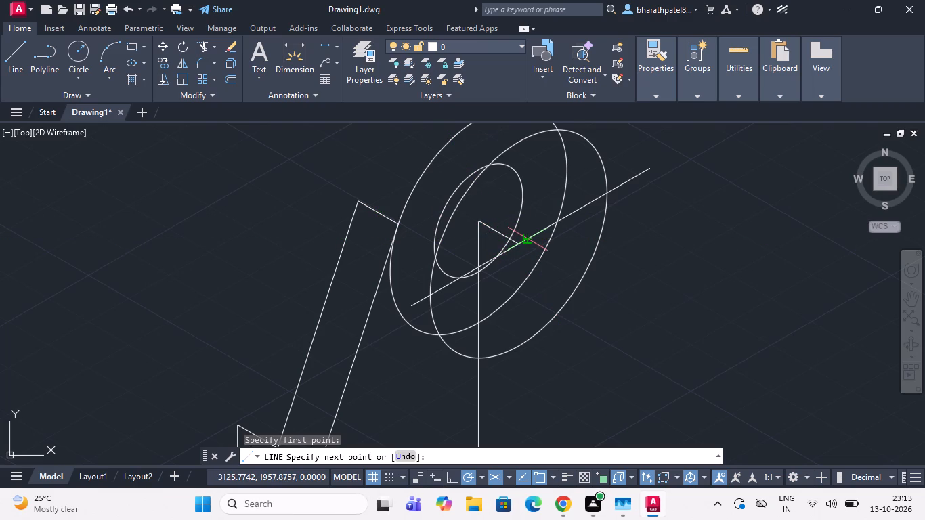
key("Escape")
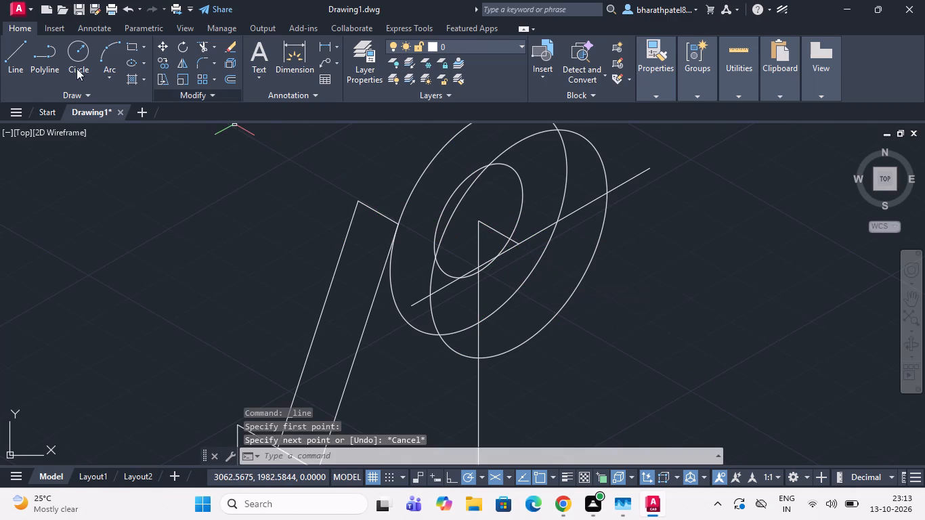
Draw a 40-unit line at 150° from the centre of the offset 44-diameter isocircle copy, passing back through the circles.
left_click(11, 55)
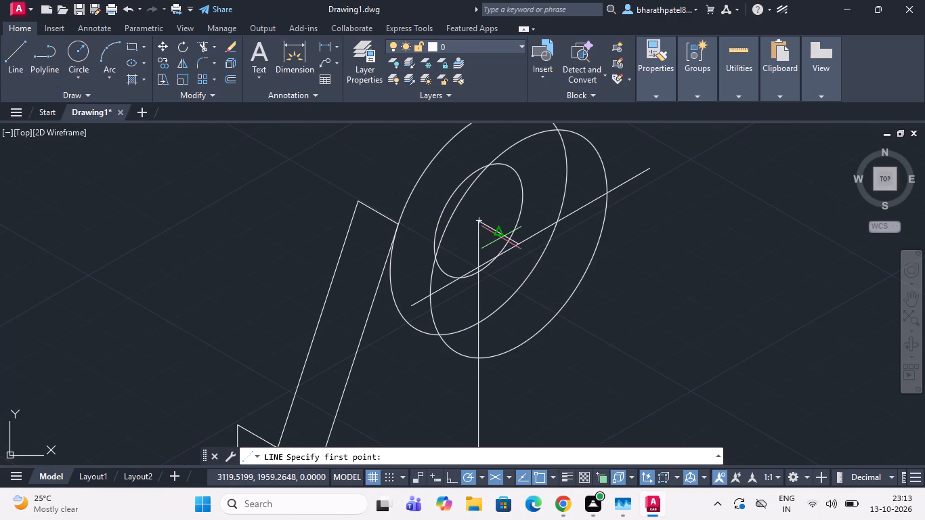
scroll(509, 238, "up", 2)
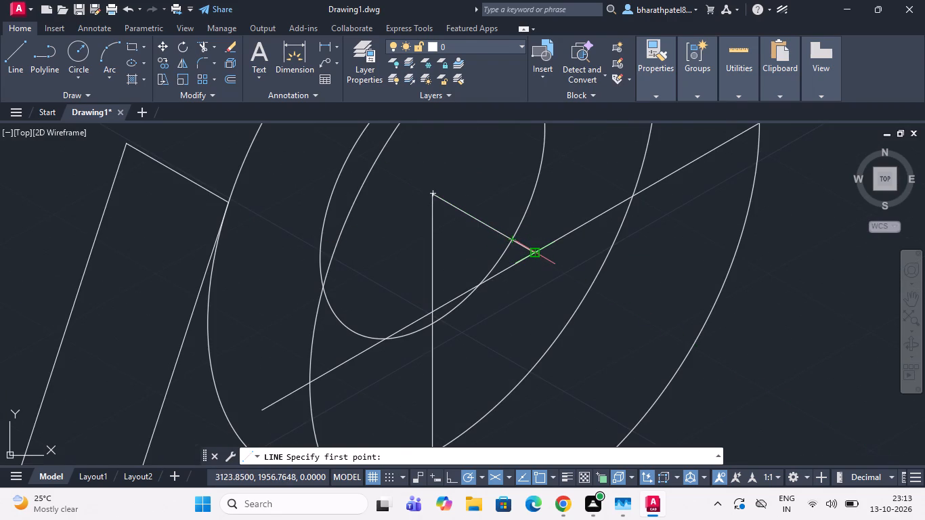
left_click(531, 253)
scroll(533, 253, "down", 3)
scroll(456, 179, "up", 2)
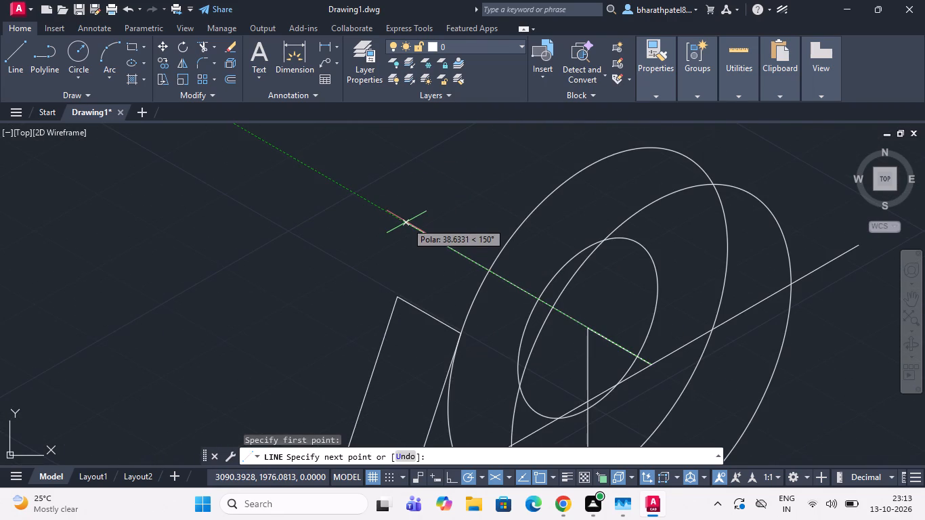
type("40")
key("Return")
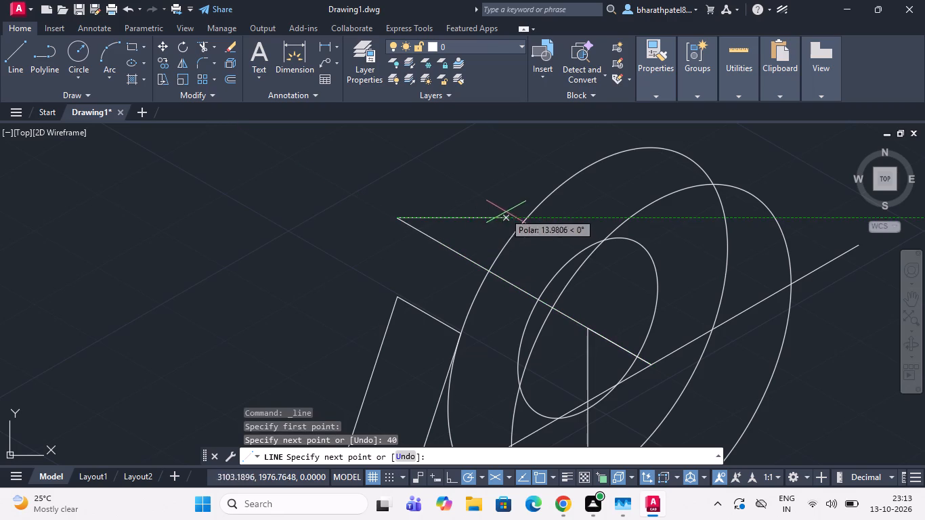
key("Escape")
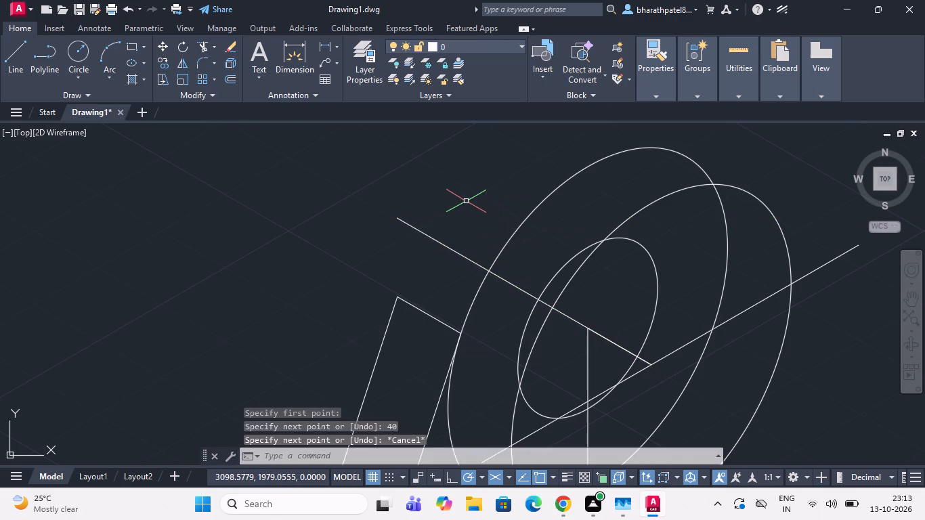
scroll(466, 200, "down", 2)
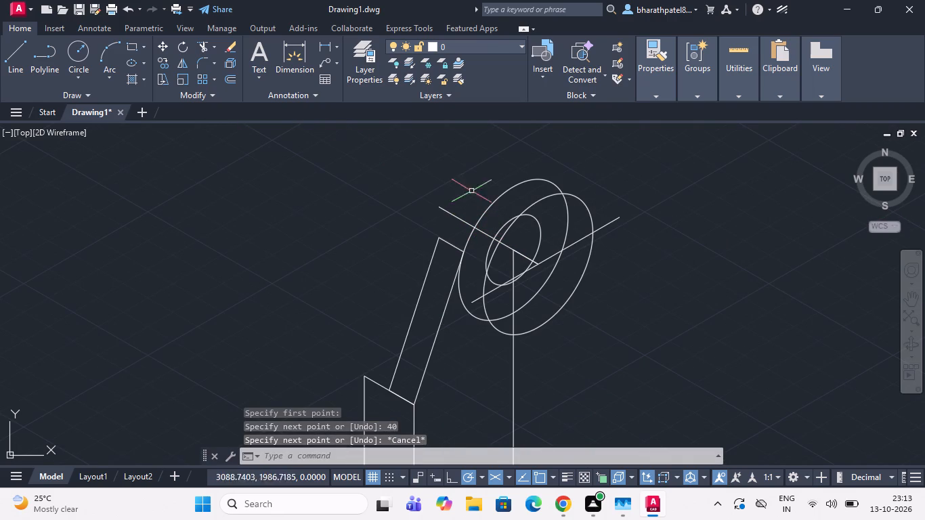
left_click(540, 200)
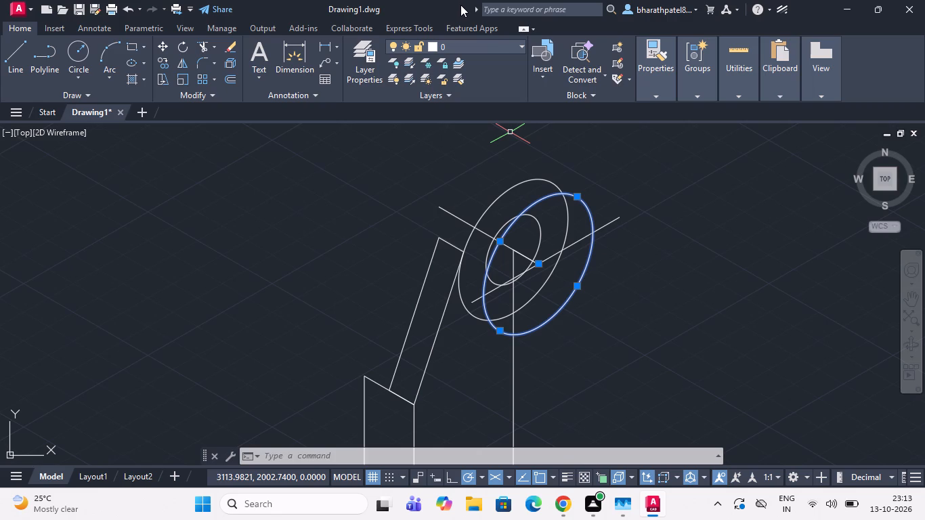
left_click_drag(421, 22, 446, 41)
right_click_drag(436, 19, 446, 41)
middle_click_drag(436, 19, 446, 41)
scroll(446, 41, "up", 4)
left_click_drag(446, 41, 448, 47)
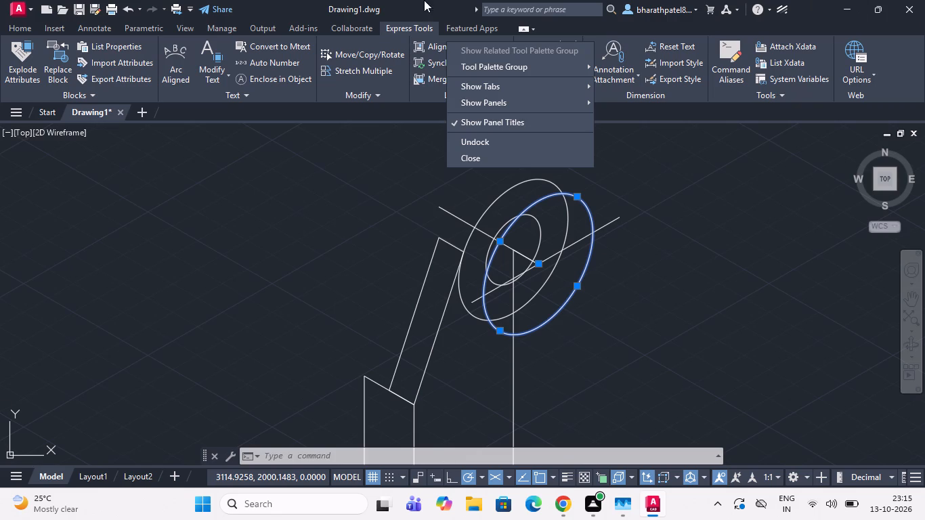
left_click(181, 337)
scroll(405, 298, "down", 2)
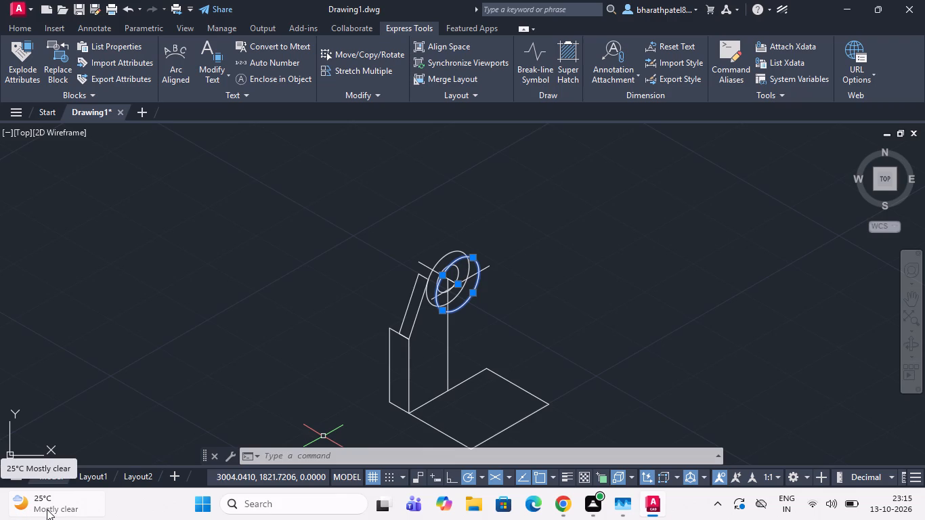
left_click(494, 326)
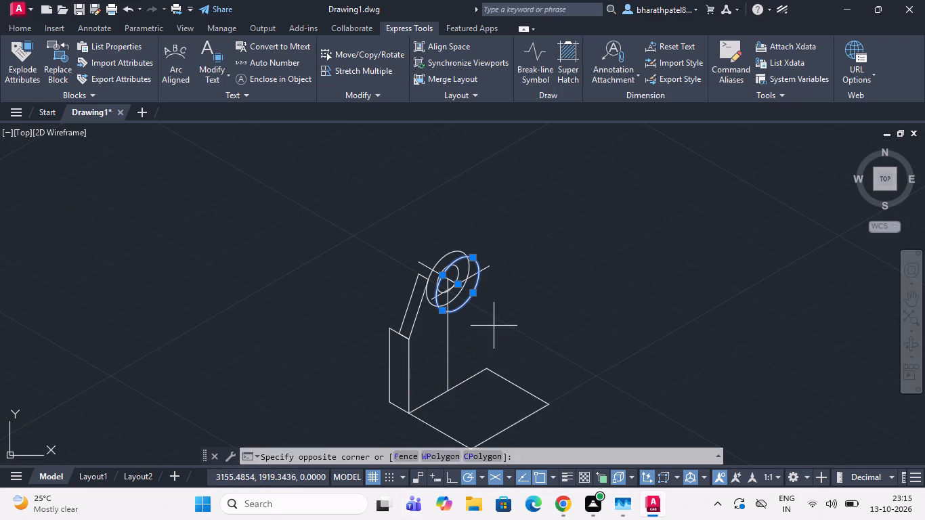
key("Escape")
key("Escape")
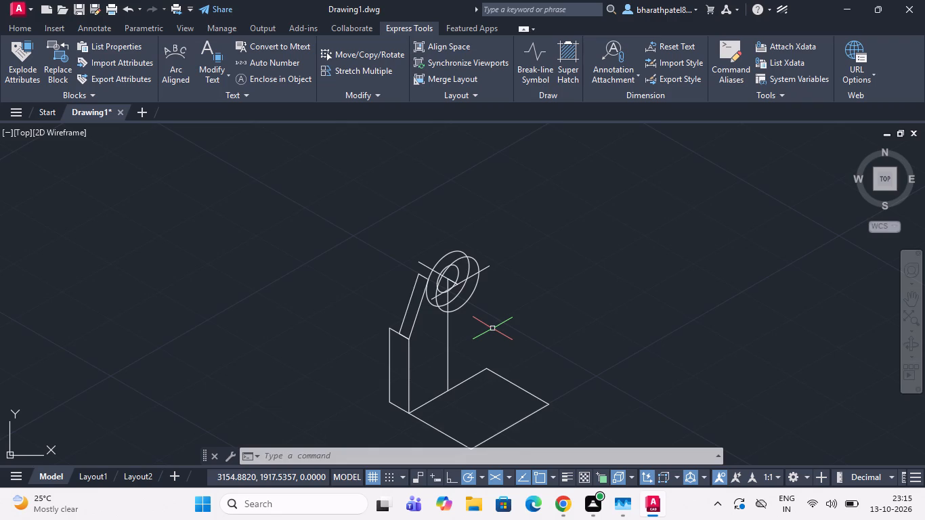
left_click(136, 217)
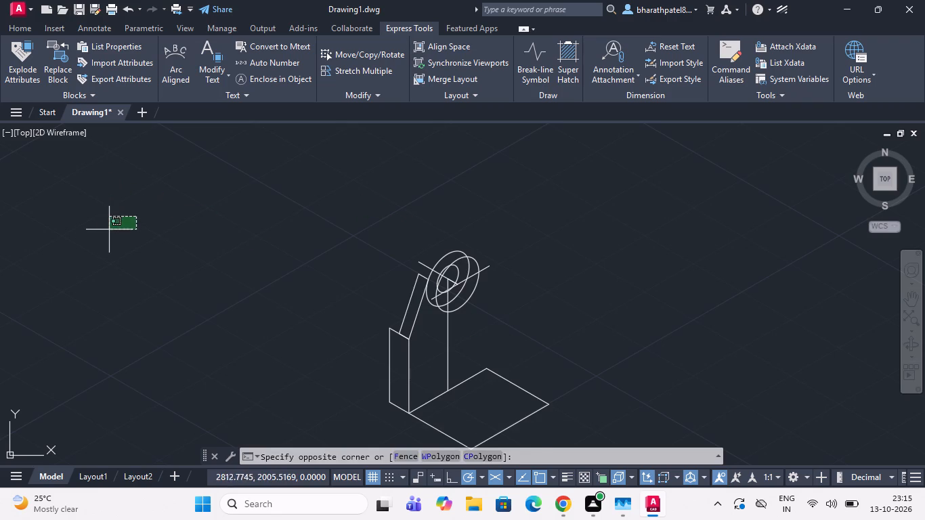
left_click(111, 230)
Copy the offset 44-diameter isocircle from its centre to the free end of the 40-unit line.
left_click(22, 24)
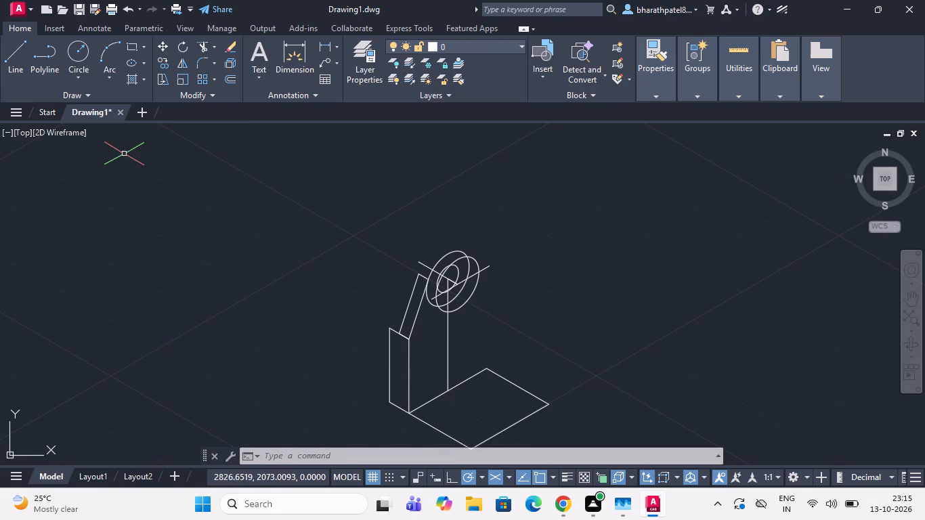
left_click(463, 257)
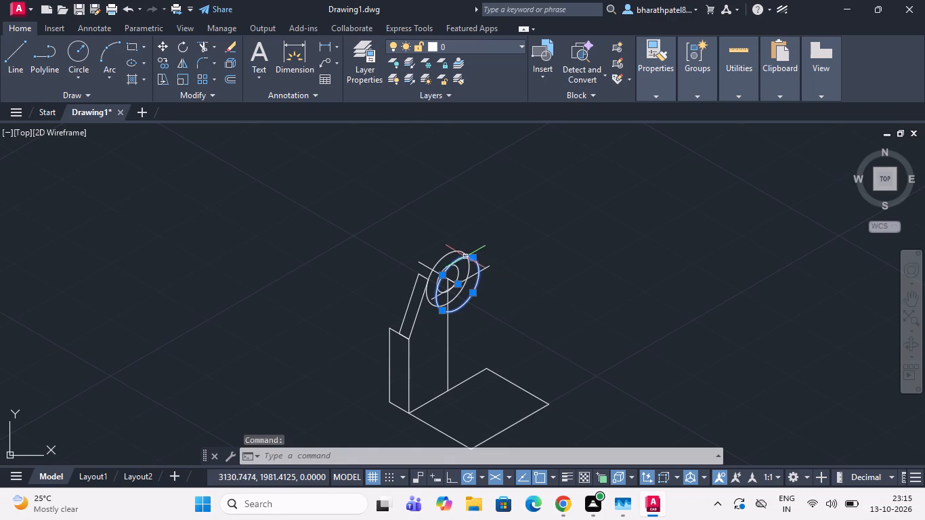
left_click(159, 62)
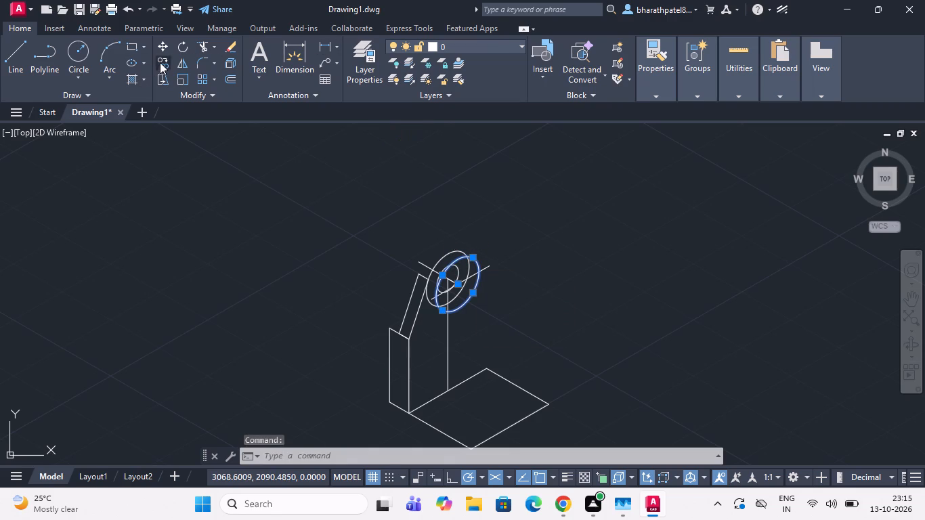
scroll(462, 284, "up", 3)
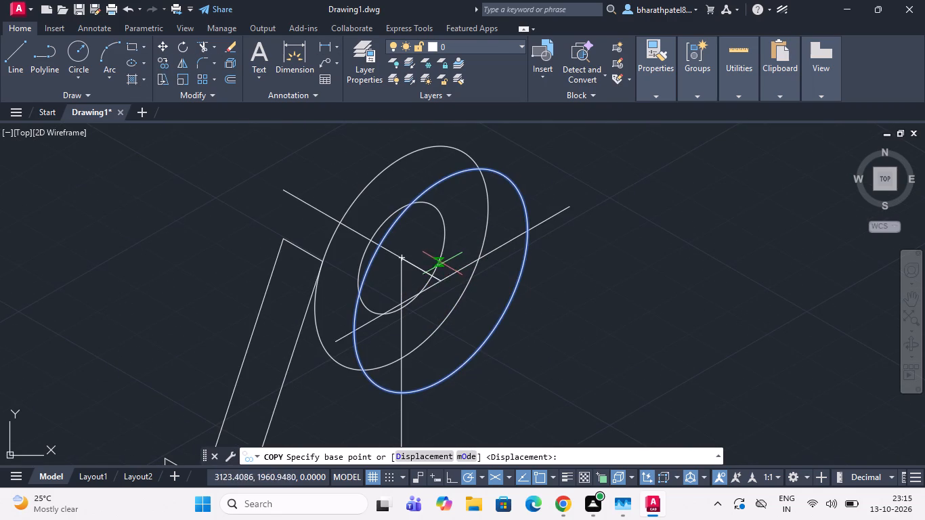
left_click(442, 280)
scroll(291, 180, "up", 2)
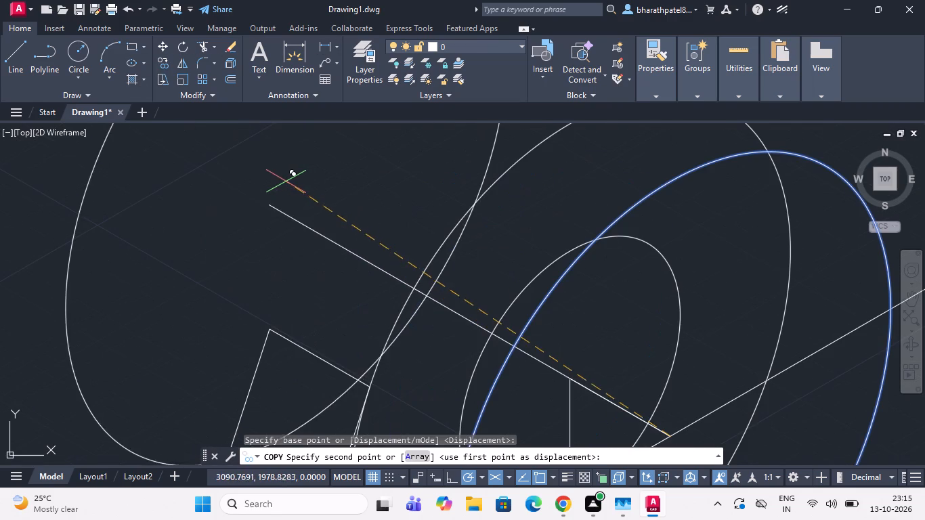
scroll(272, 201, "up", 4)
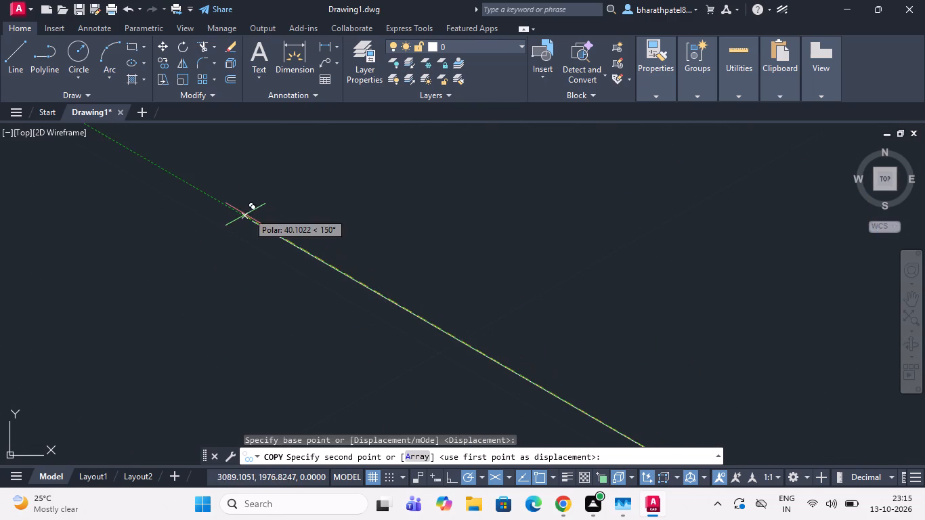
left_click(251, 219)
scroll(253, 219, "down", 4)
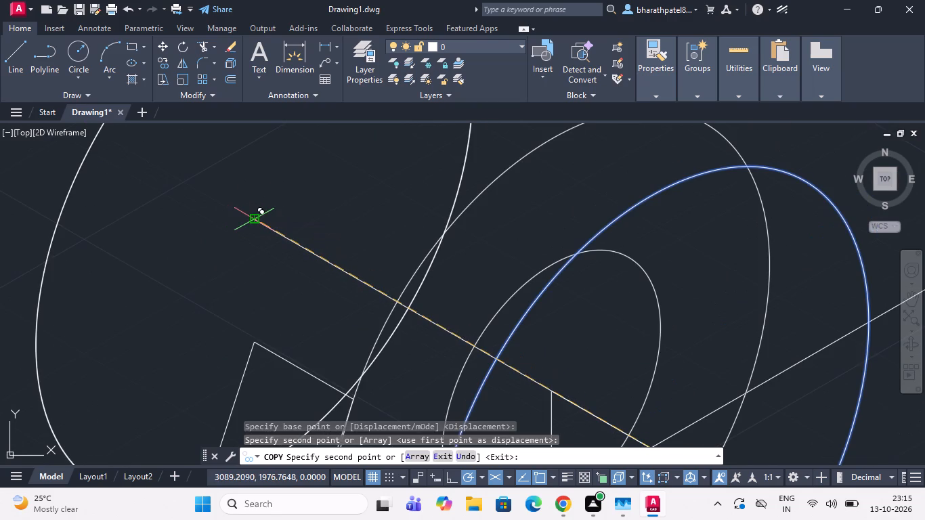
key("Escape")
scroll(253, 255, "down", 2)
scroll(304, 280, "down", 2)
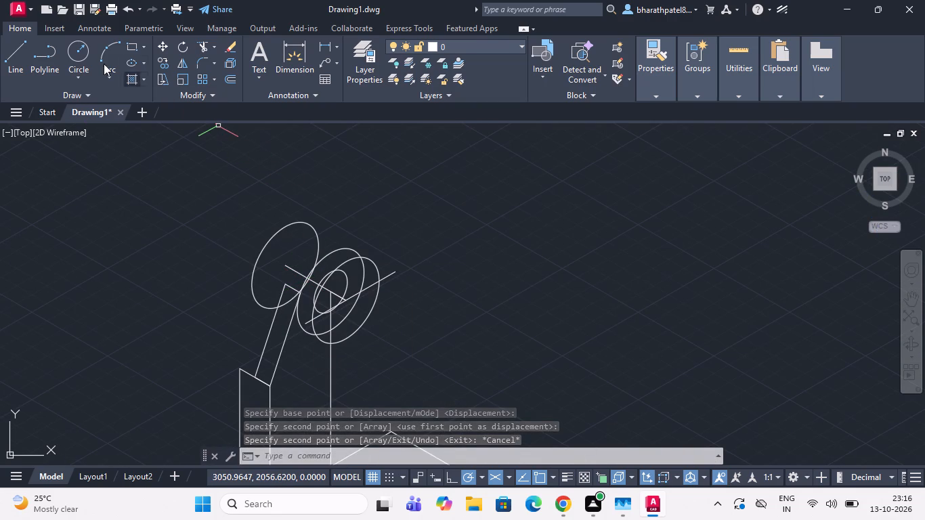
Draw a line from the upper edge of the rearmost isocircle to a tangent point on the foremost large isocircle.
left_click(12, 47)
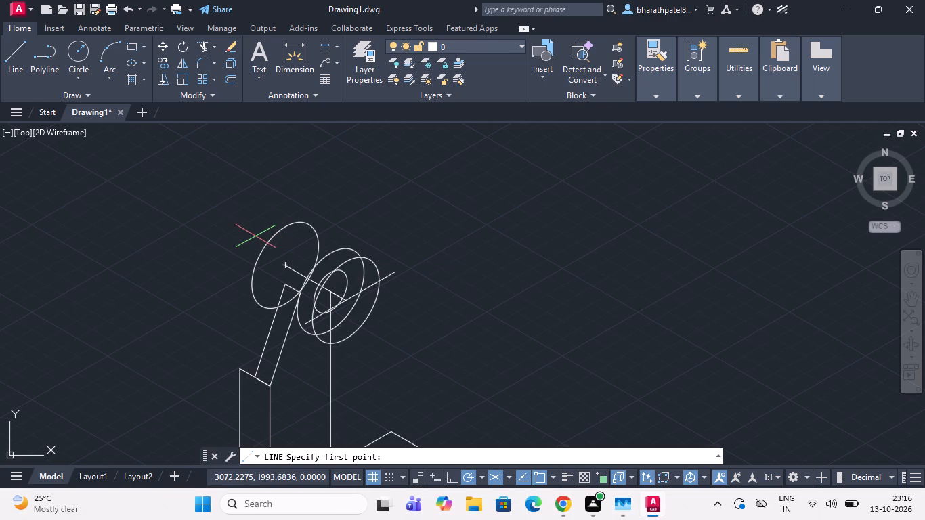
left_click(314, 219)
left_click(309, 223)
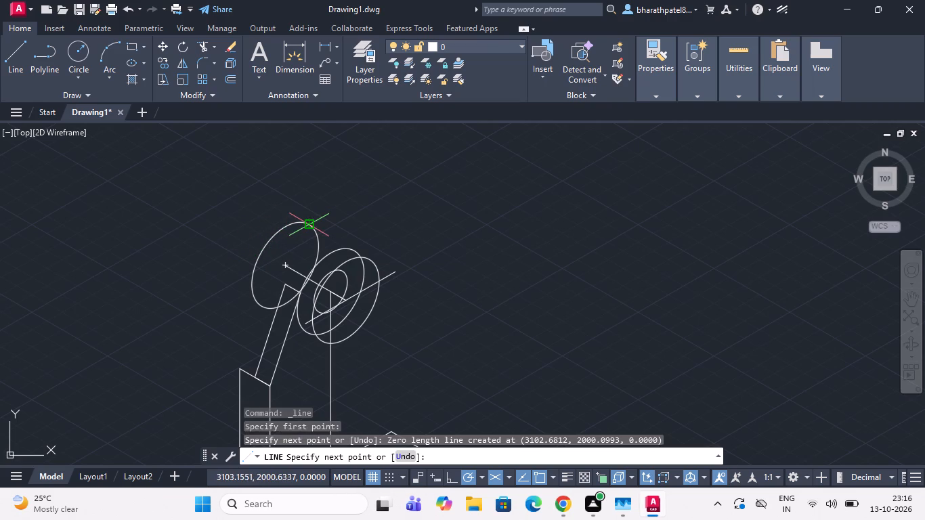
scroll(355, 246, "up", 3)
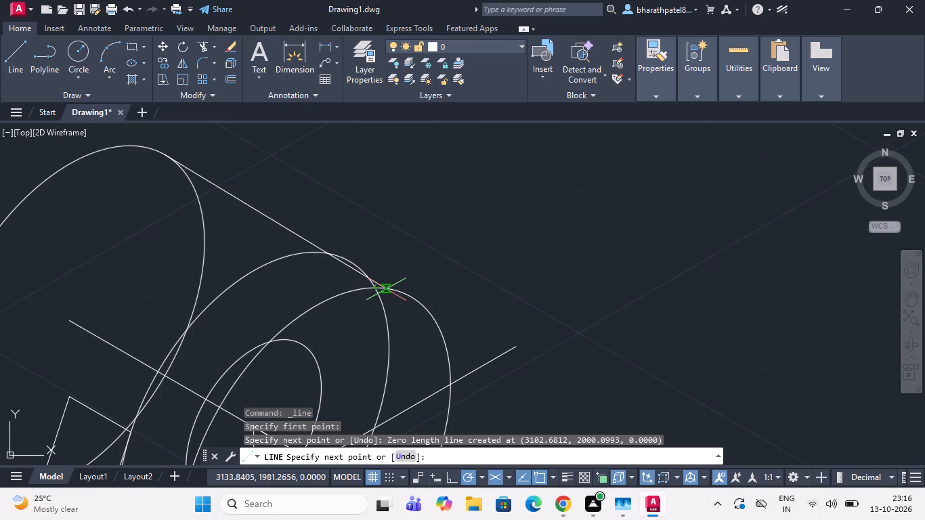
type("tan")
key("Return")
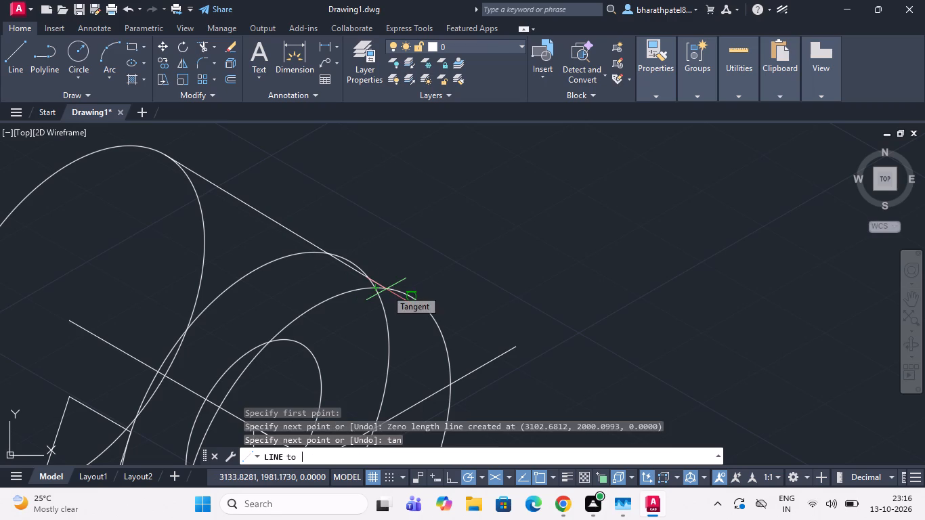
left_click(414, 296)
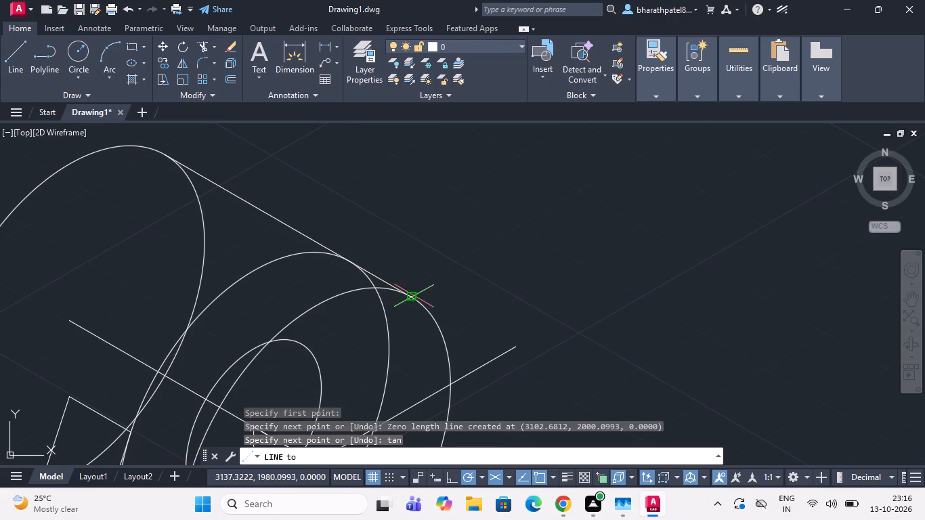
key("Escape")
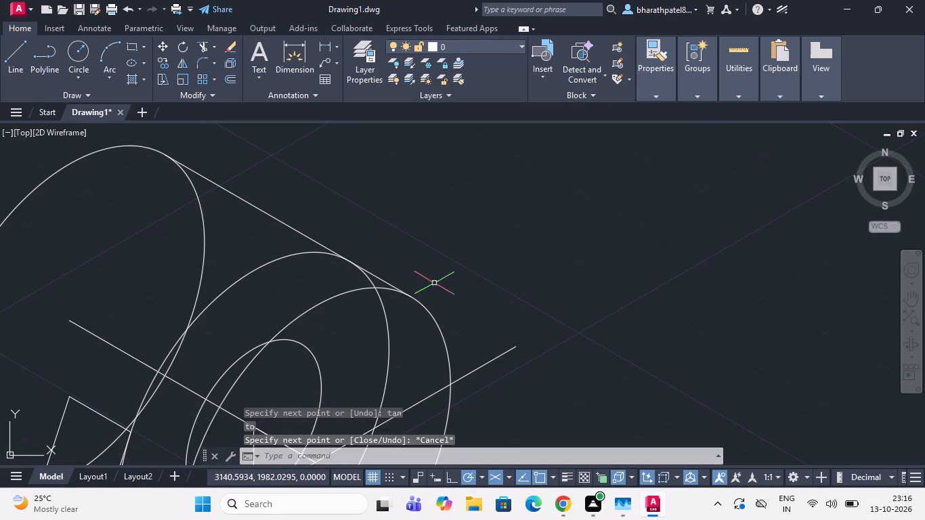
Draw a line from the tangent edge's end on the foremost isocircle back to the rearmost isocircle using the tangent snap.
left_click(7, 56)
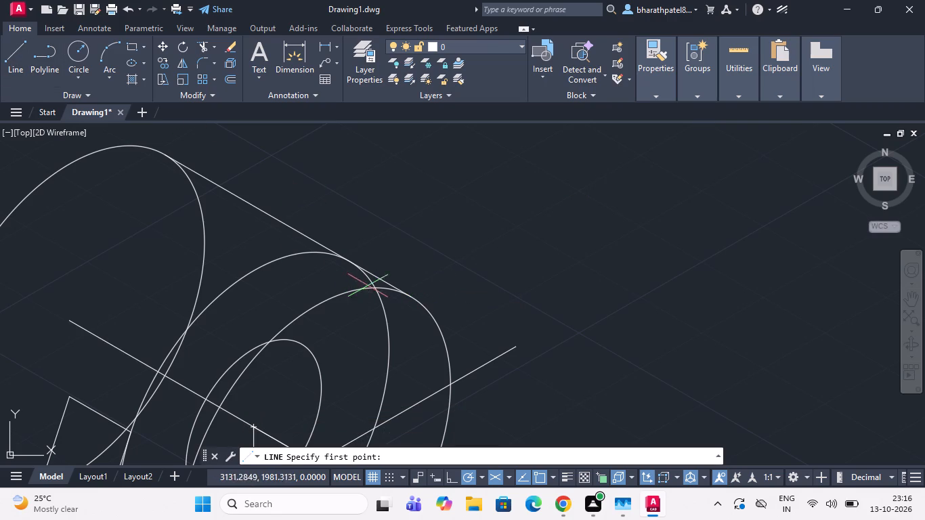
scroll(402, 299, "up", 3)
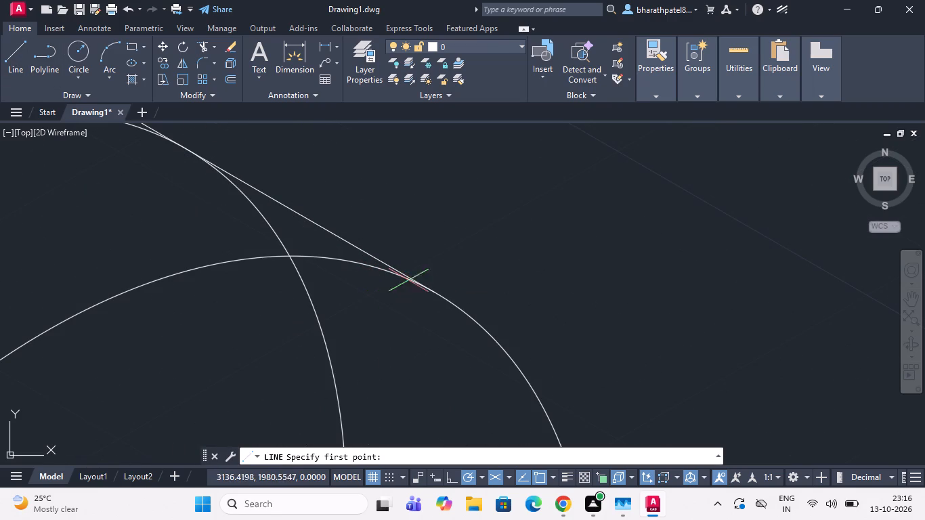
left_click(435, 295)
scroll(435, 295, "down", 4)
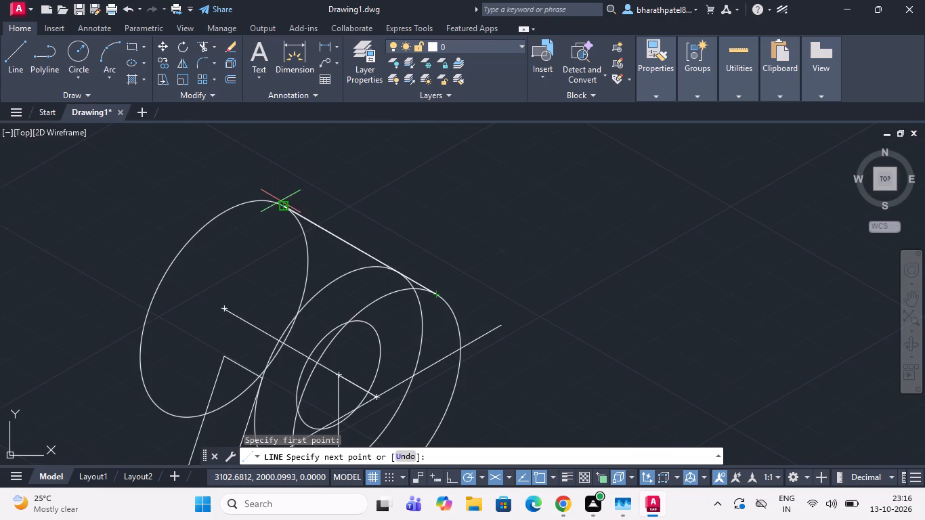
scroll(280, 201, "up", 3)
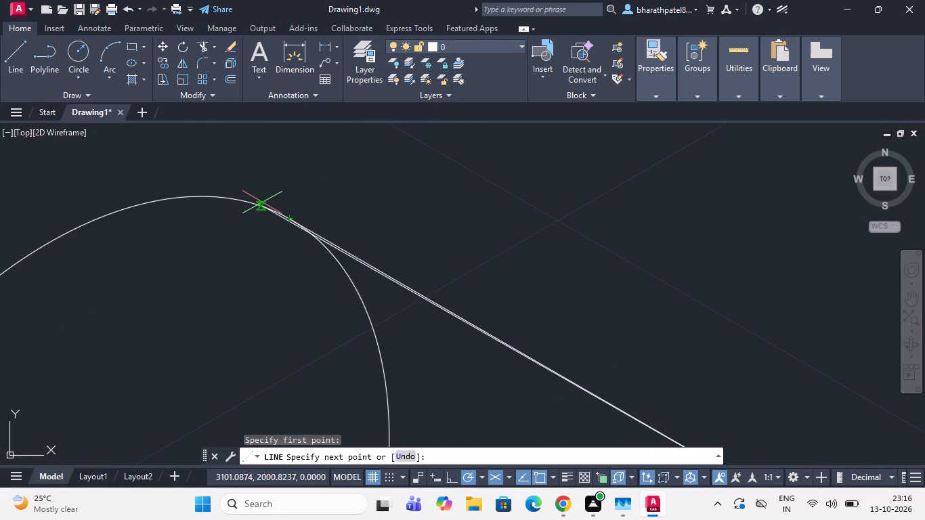
type("tan")
key("Return")
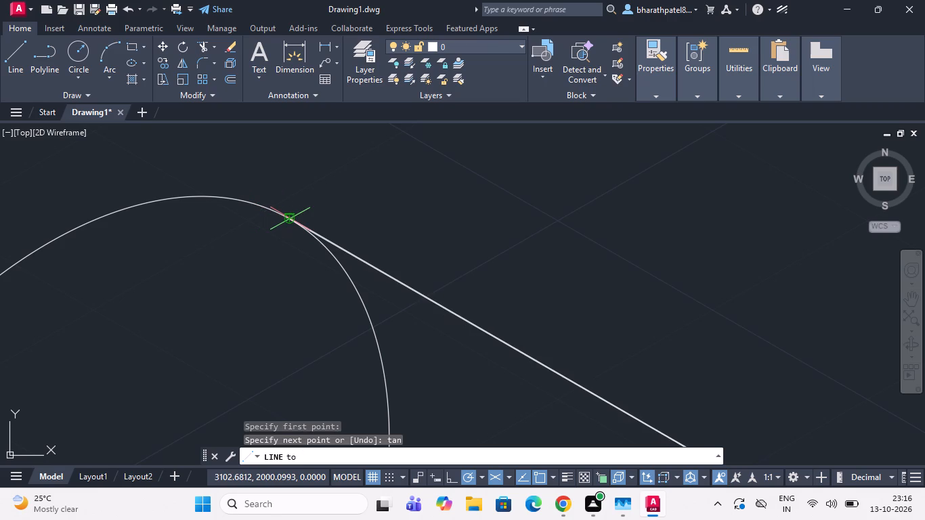
left_click(289, 219)
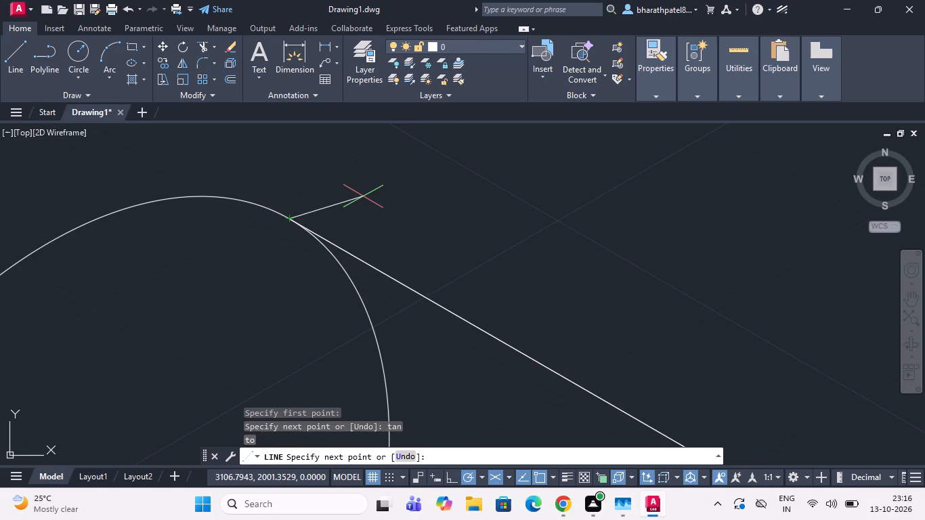
key("Escape")
scroll(479, 305, "up", 4)
scroll(477, 302, "down", 6)
scroll(435, 261, "down", 3)
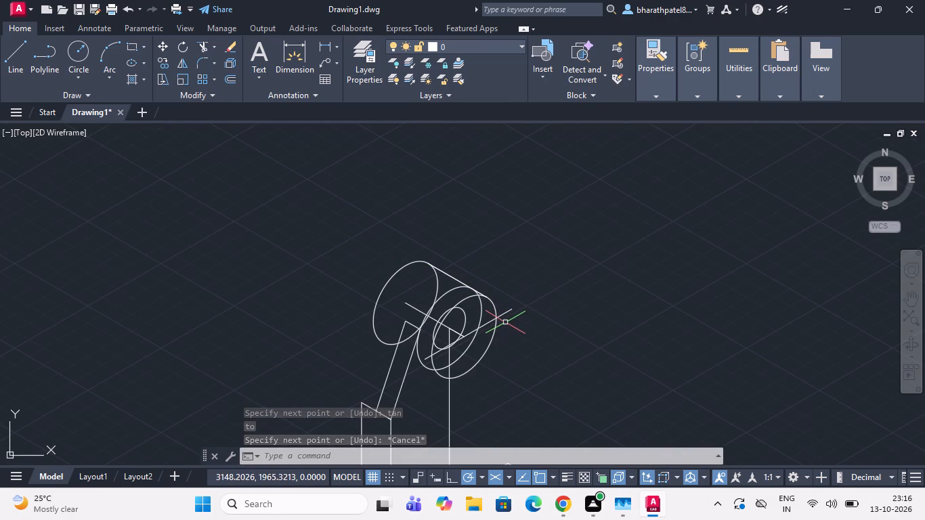
scroll(446, 337, "up", 3)
scroll(446, 337, "down", 2)
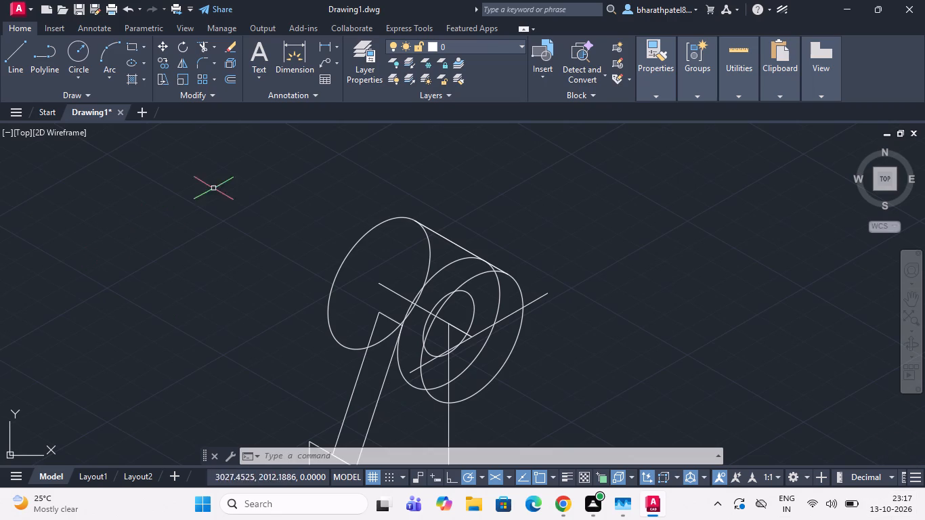
Trim away the portions of the middle large isocircle that lie inside the foremost large isocircle and beside the tangent edge.
left_click(207, 46)
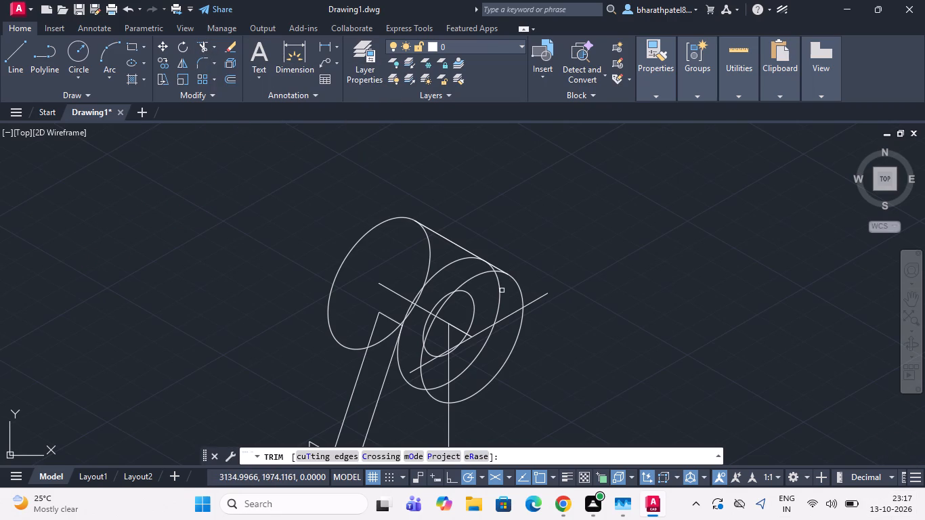
left_click(502, 291)
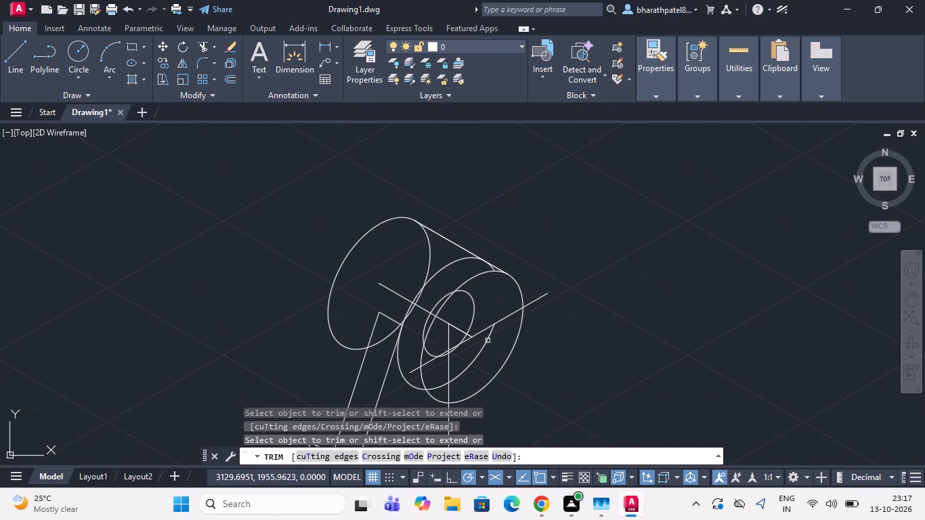
left_click(488, 343)
left_click(436, 387)
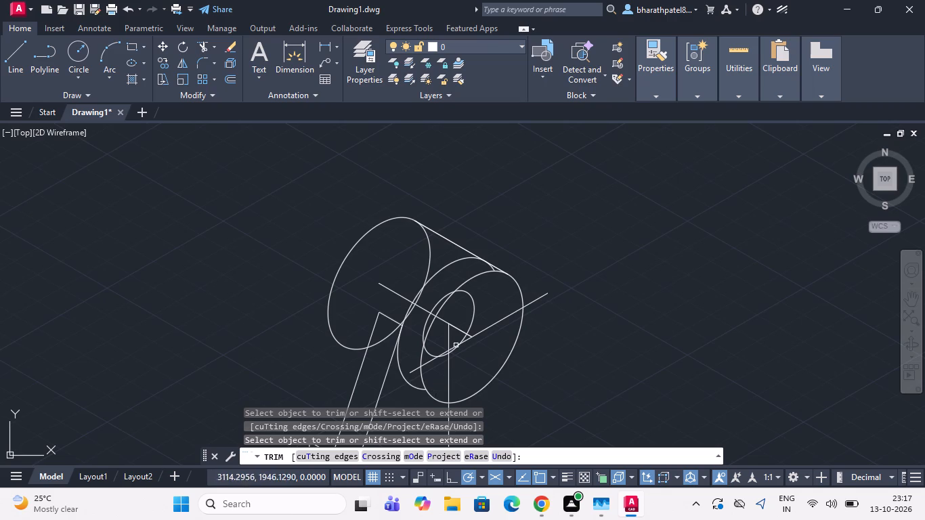
scroll(487, 279, "up", 4)
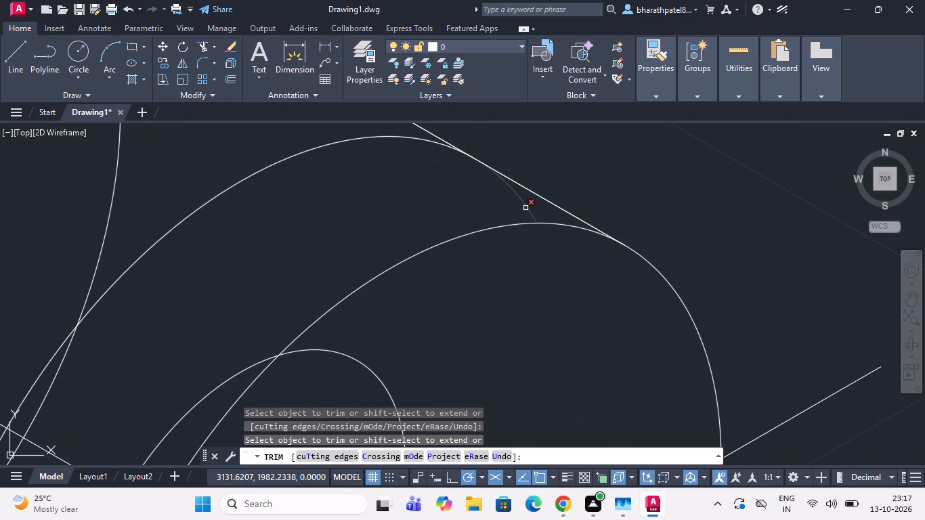
left_click(526, 207)
scroll(526, 209, "down", 3)
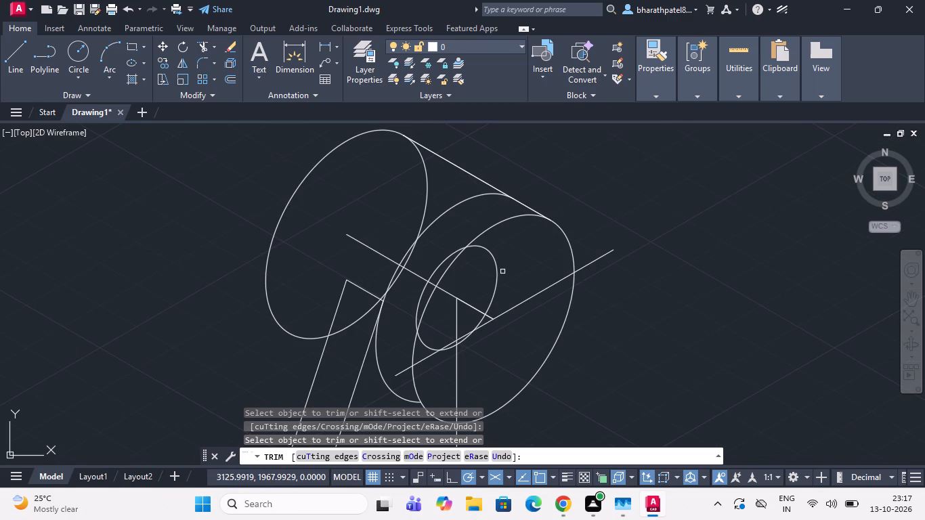
Remove the small isocircle at the cylinder's centre by trimming part of it and erasing the remaining arc.
left_click(495, 276)
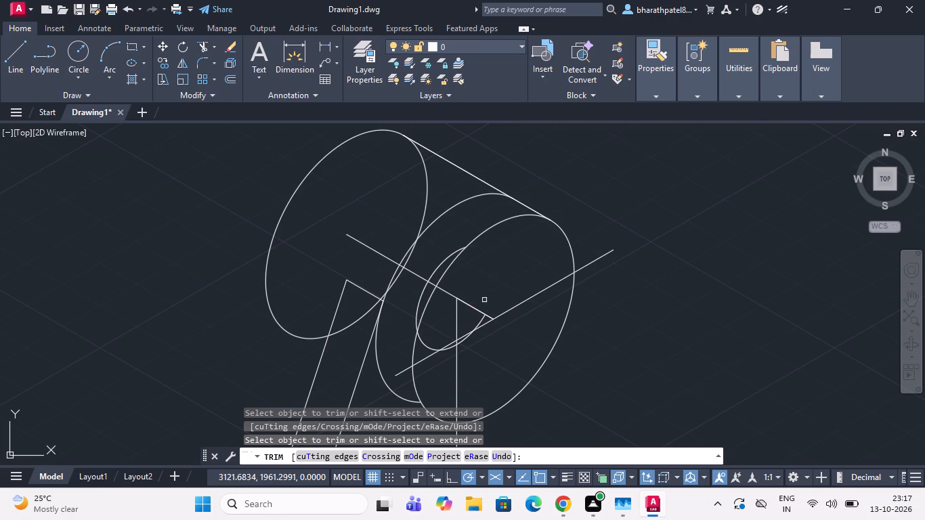
key("Escape")
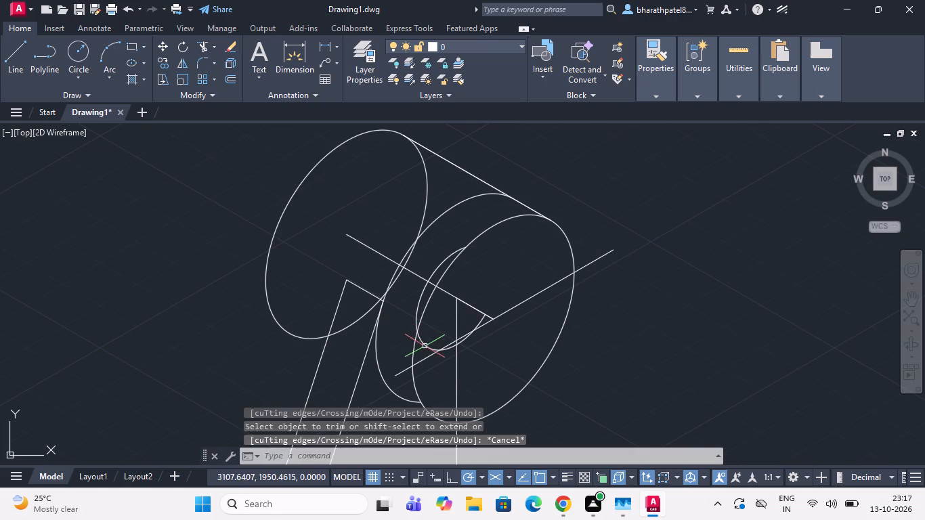
left_click(427, 344)
key("Delete")
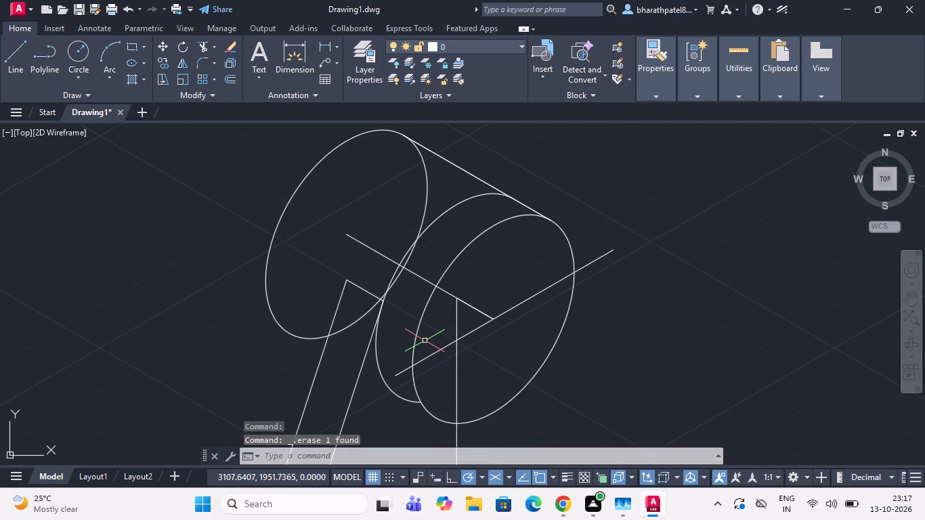
Trim the middle isocircle's upper arc up to the slanted edge and the short isometric line joining the slanted edges' tops.
left_click(207, 43)
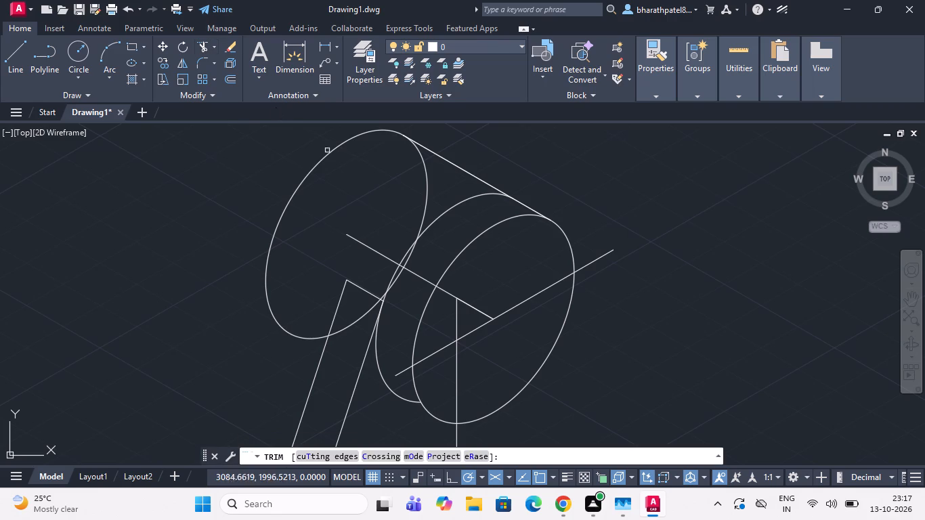
left_click(458, 206)
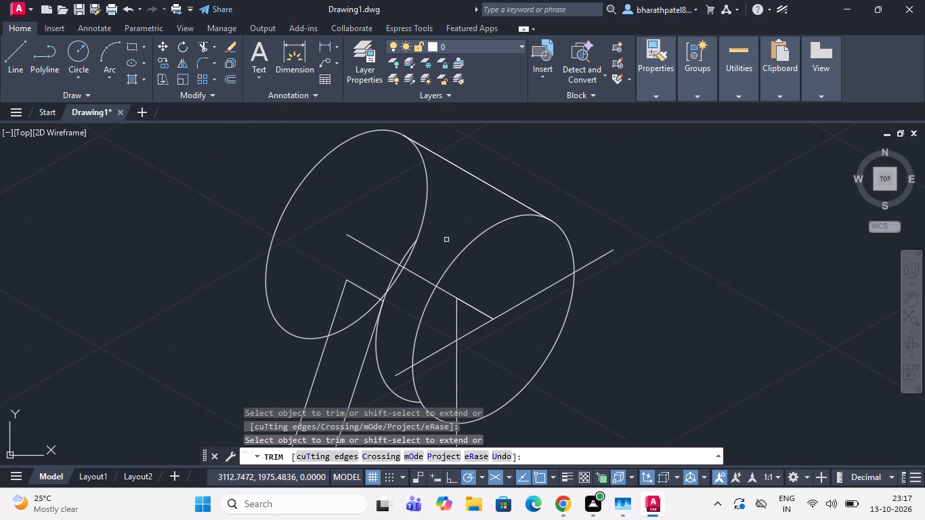
scroll(411, 274, "up", 2)
scroll(411, 274, "down", 3)
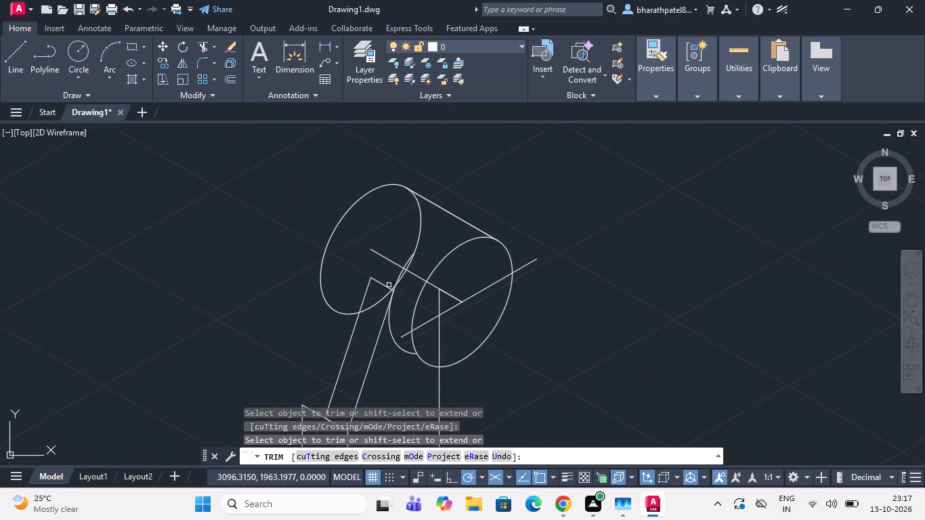
left_click(387, 285)
scroll(400, 280, "up", 5)
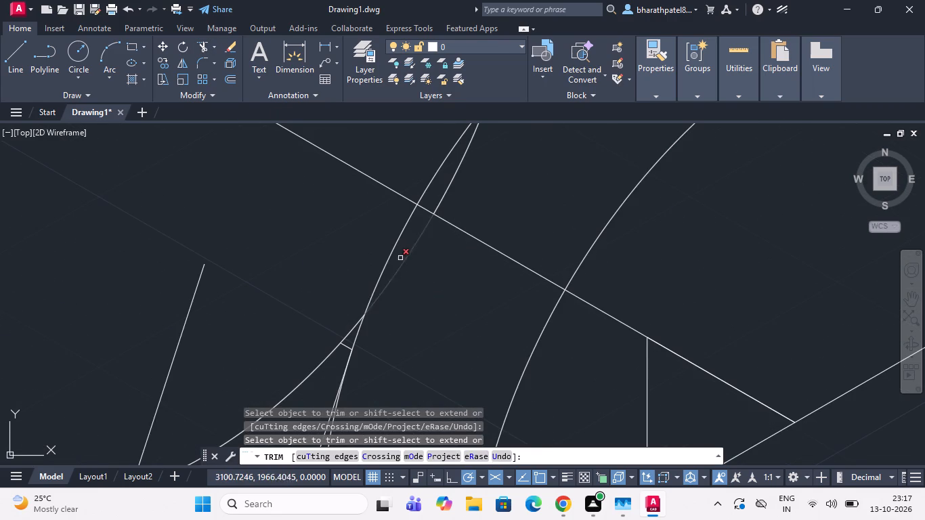
left_click(395, 242)
left_click(436, 170)
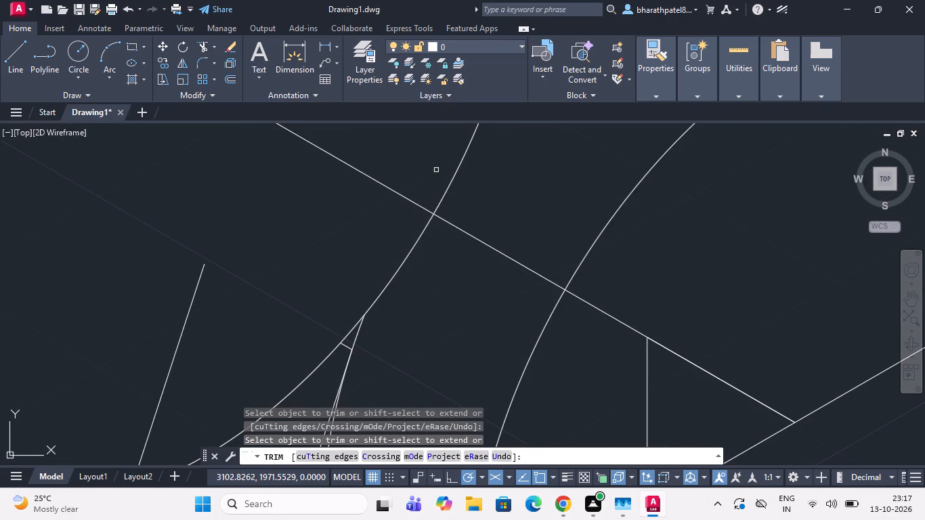
scroll(436, 170, "down", 3)
scroll(422, 221, "up", 1)
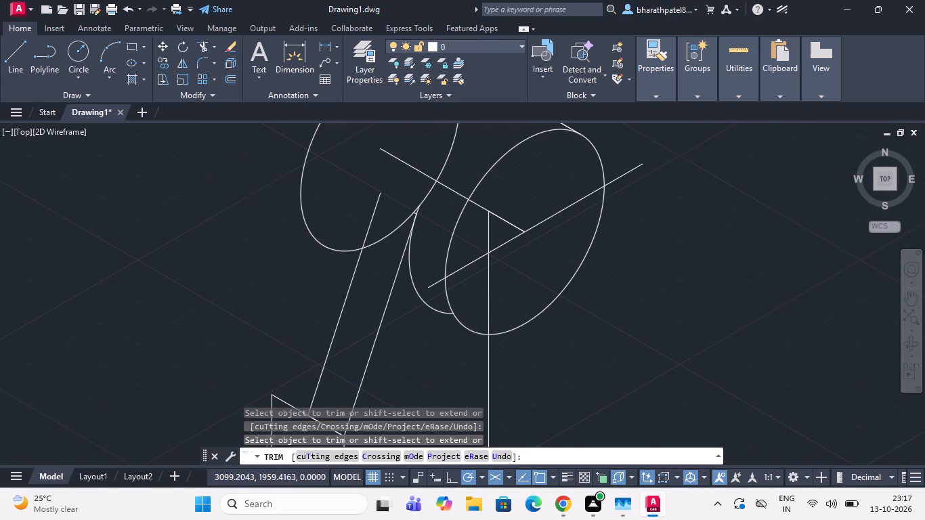
scroll(422, 221, "up", 3)
left_click(372, 165)
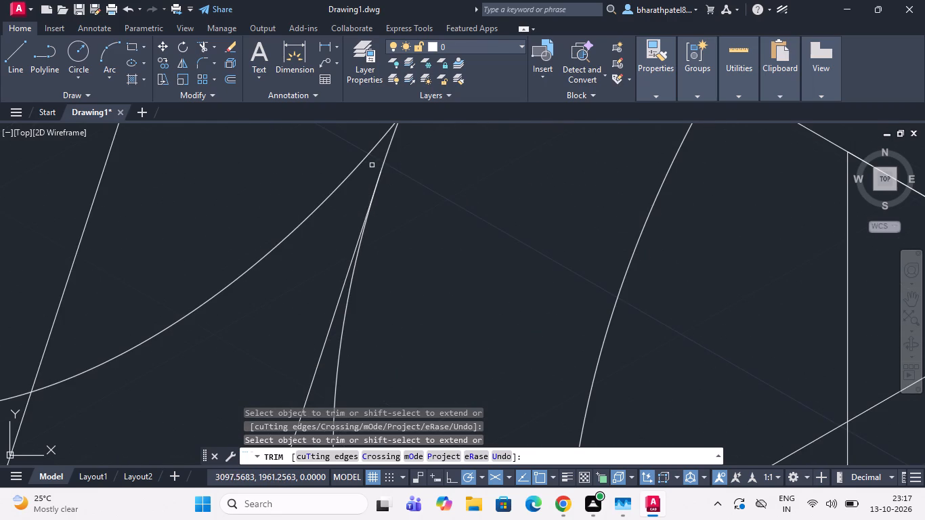
Trim the isometric centre line's ends outside the foremost isocircle and the vertical line's portion inside it.
scroll(372, 165, "down", 3)
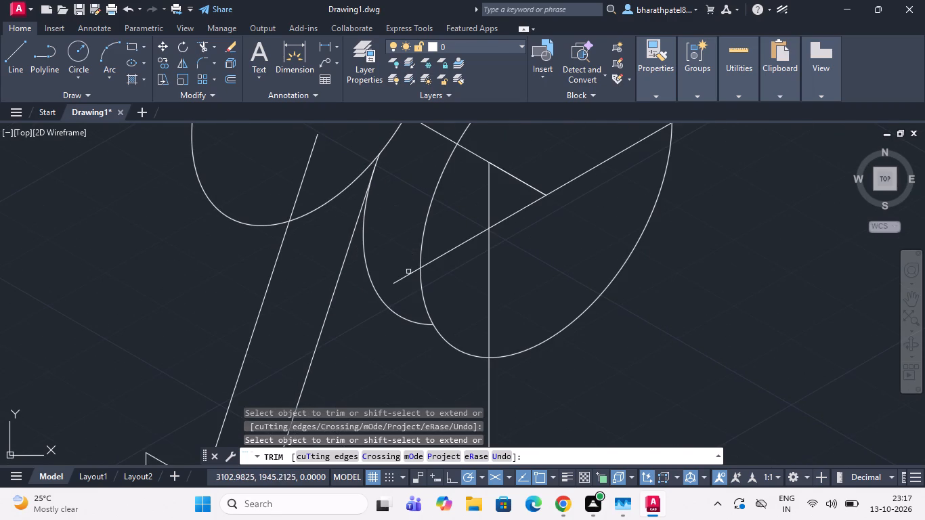
left_click(408, 274)
scroll(410, 272, "down", 2)
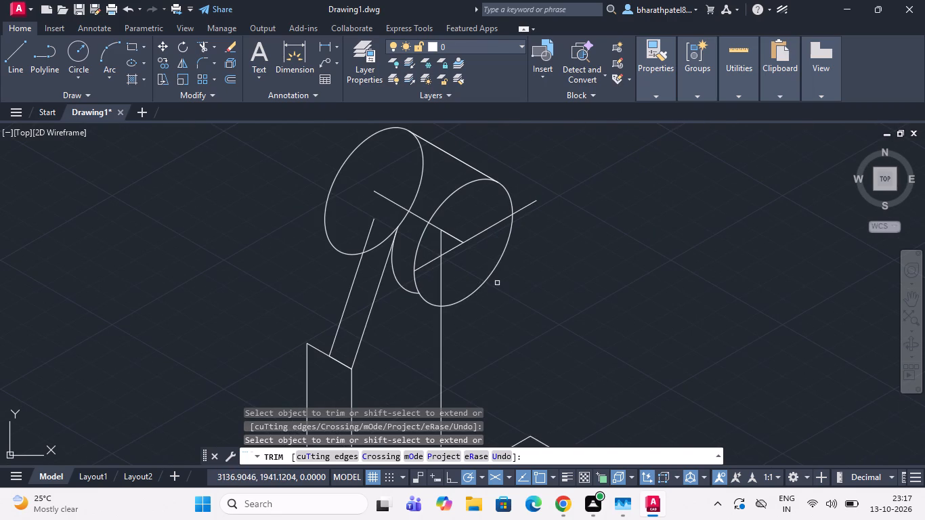
left_click(523, 208)
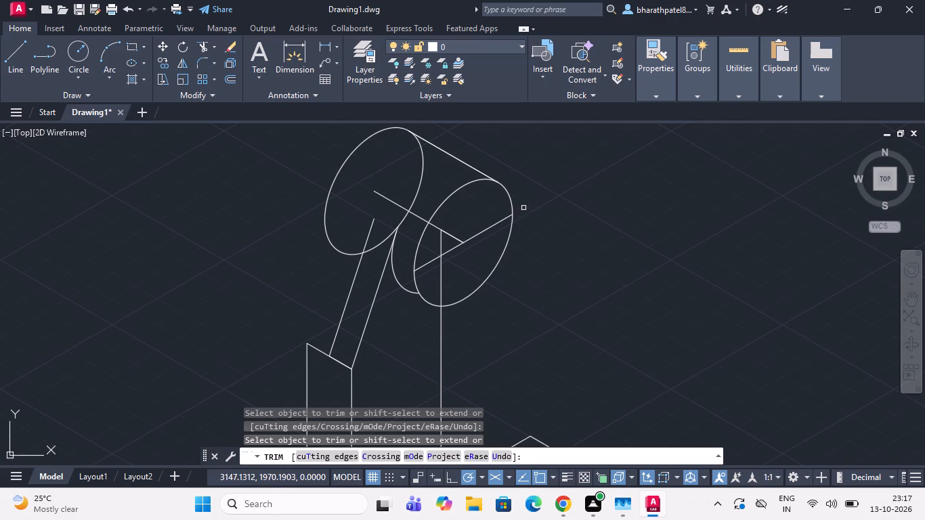
scroll(523, 208, "down", 1)
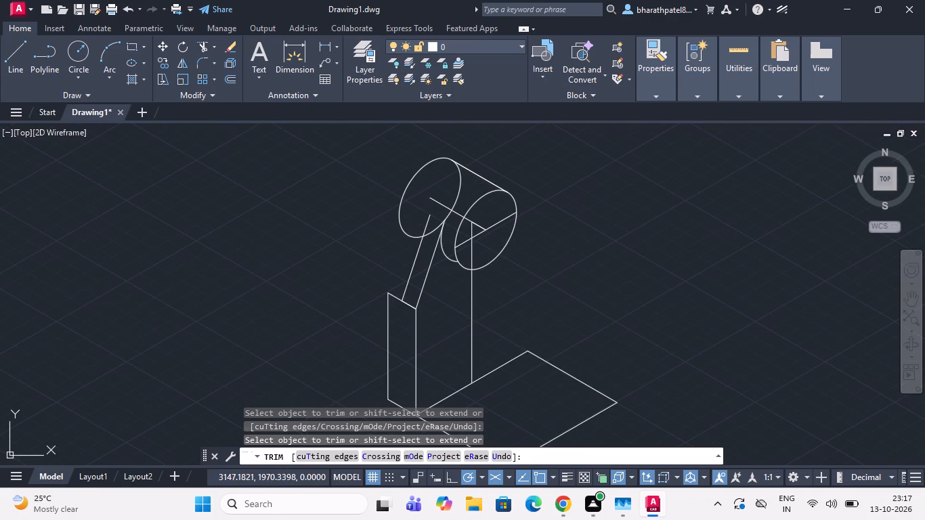
left_click(473, 257)
left_click(471, 229)
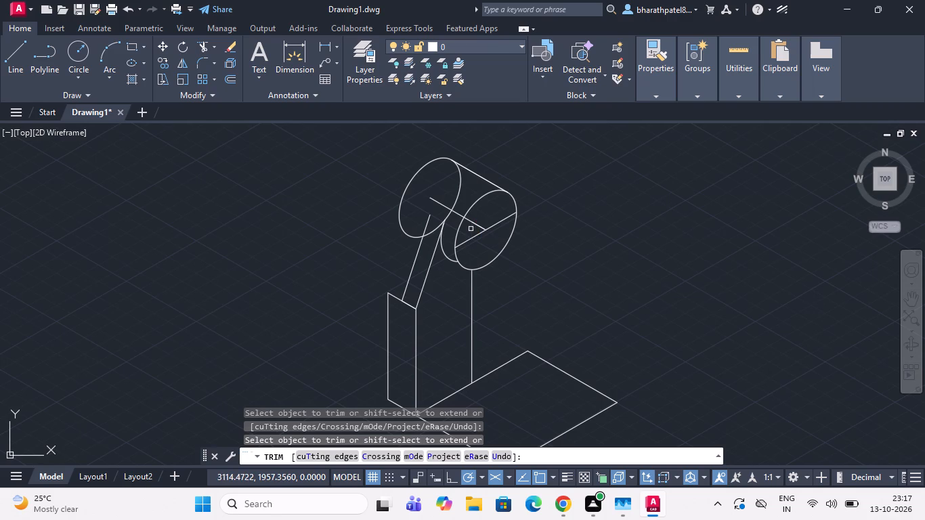
Draw a line from the lower edge of the rearmost isocircle to a tangent point on the foremost isocircle.
scroll(469, 235, "down", 1)
scroll(483, 282, "up", 1)
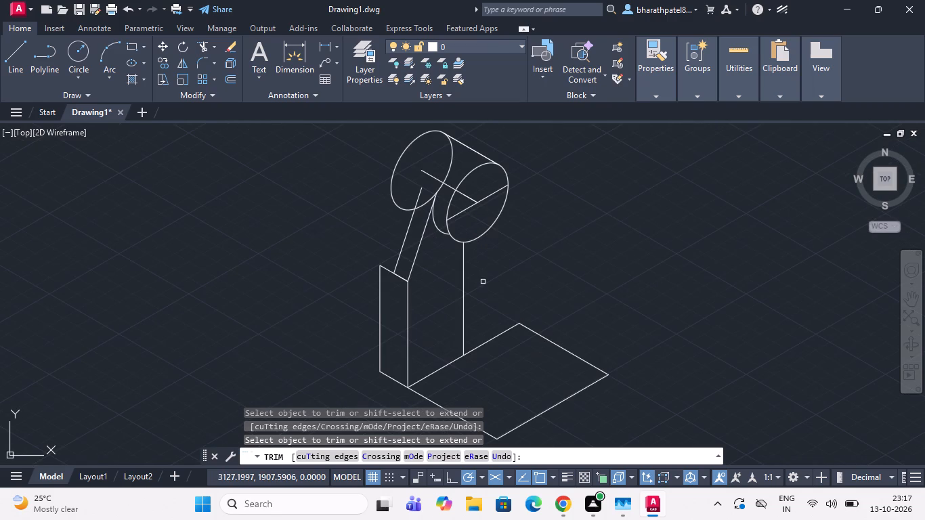
scroll(483, 281, "down", 1)
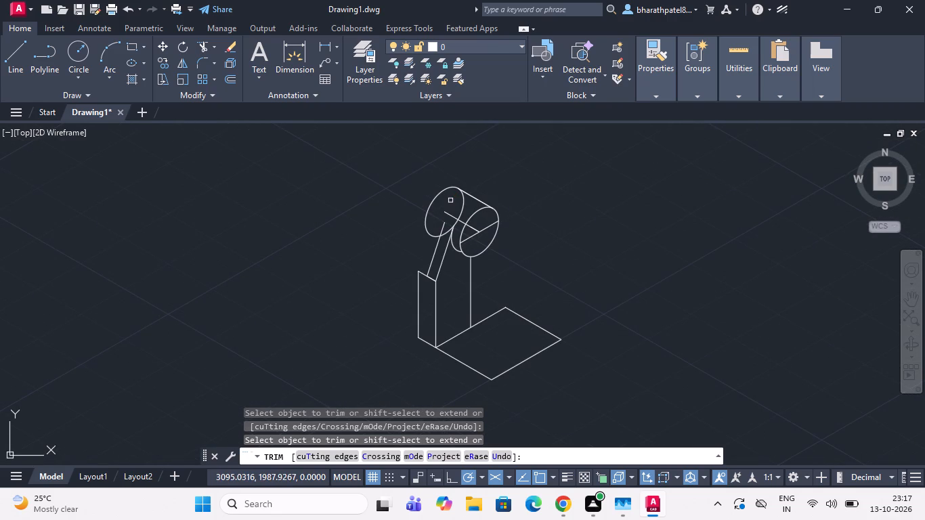
left_click(12, 58)
scroll(472, 259, "up", 2)
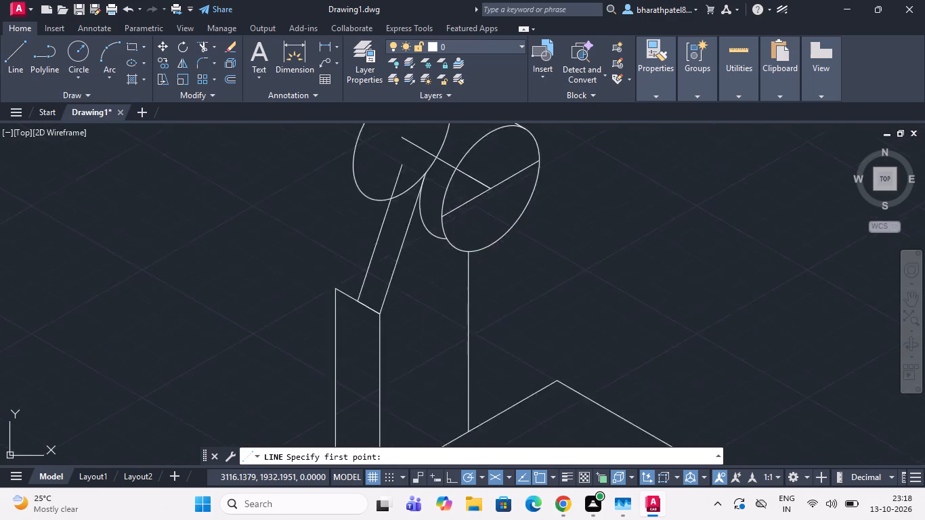
scroll(472, 259, "up", 1)
scroll(472, 259, "down", 2)
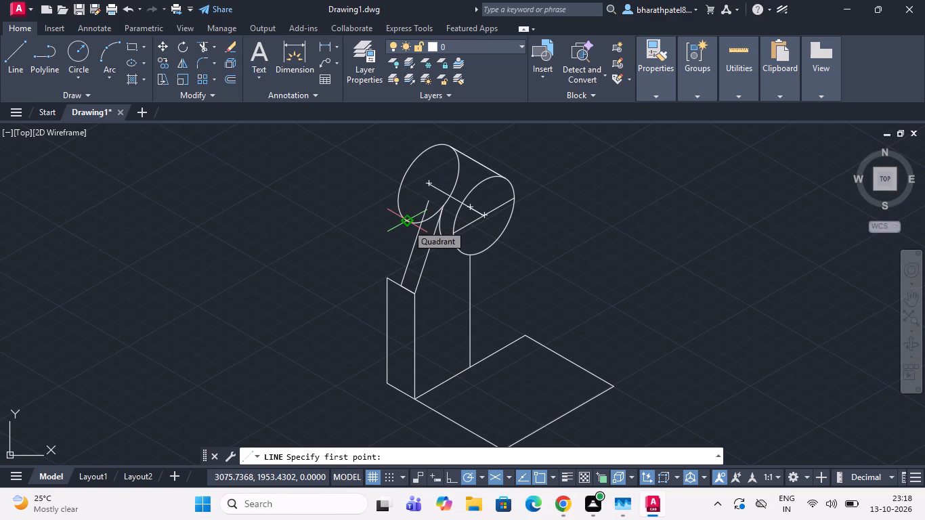
scroll(414, 224, "up", 4)
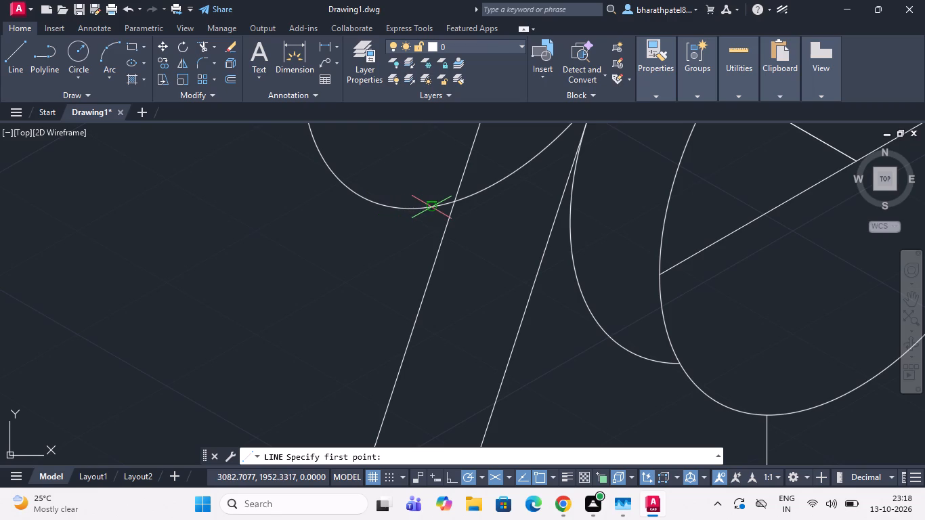
left_click(428, 209)
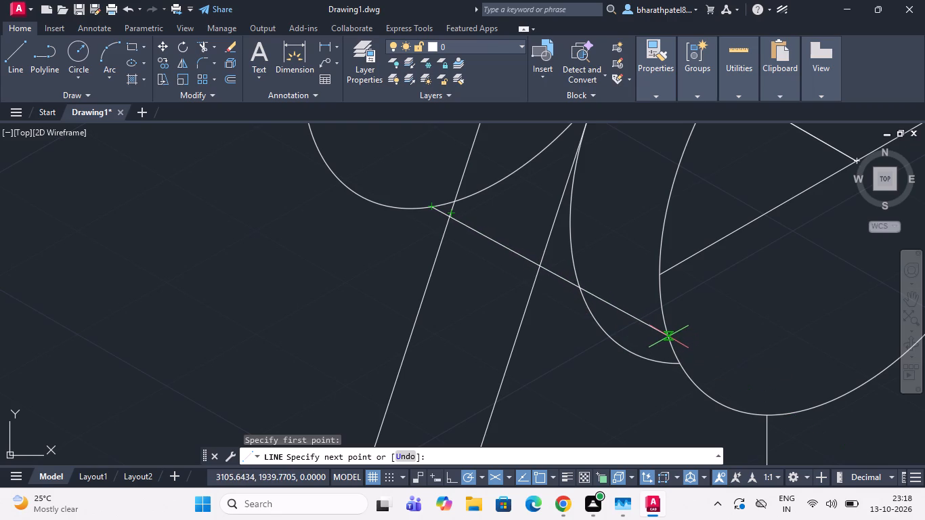
type("ta")
key("n")
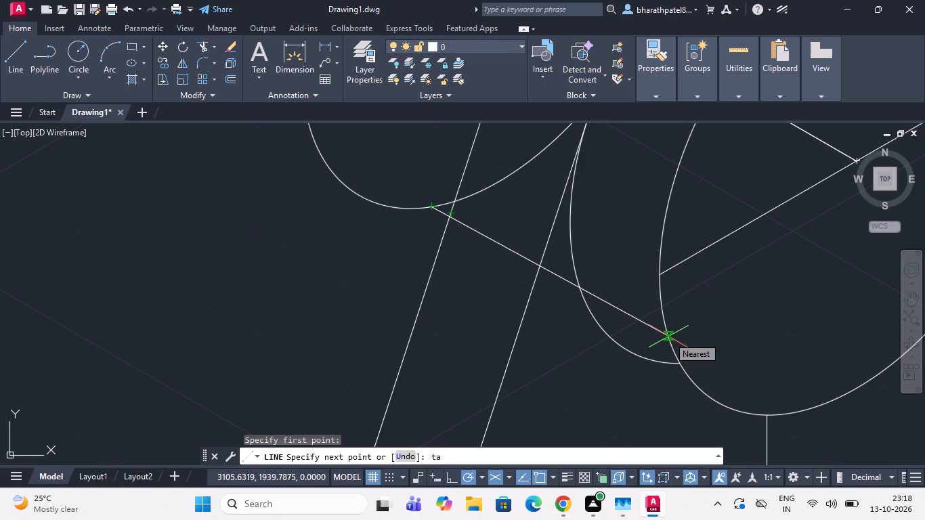
key("Return")
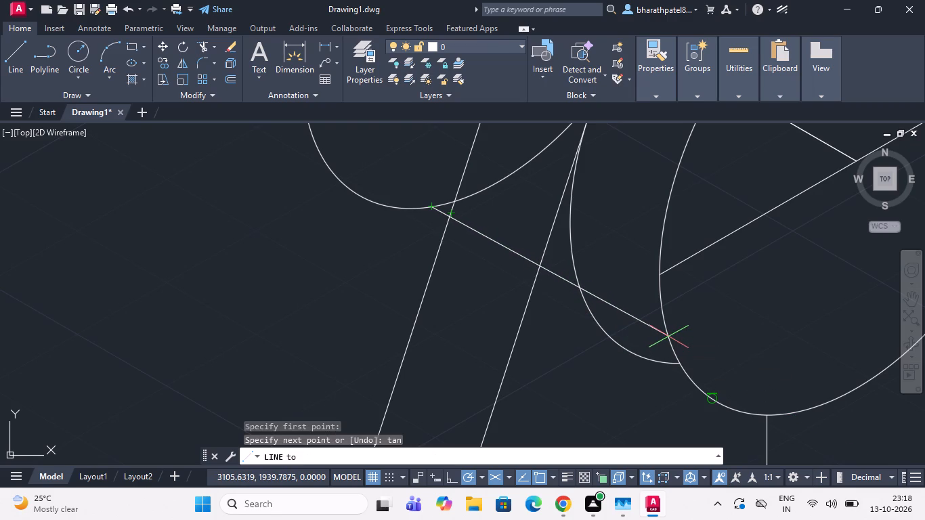
left_click(709, 395)
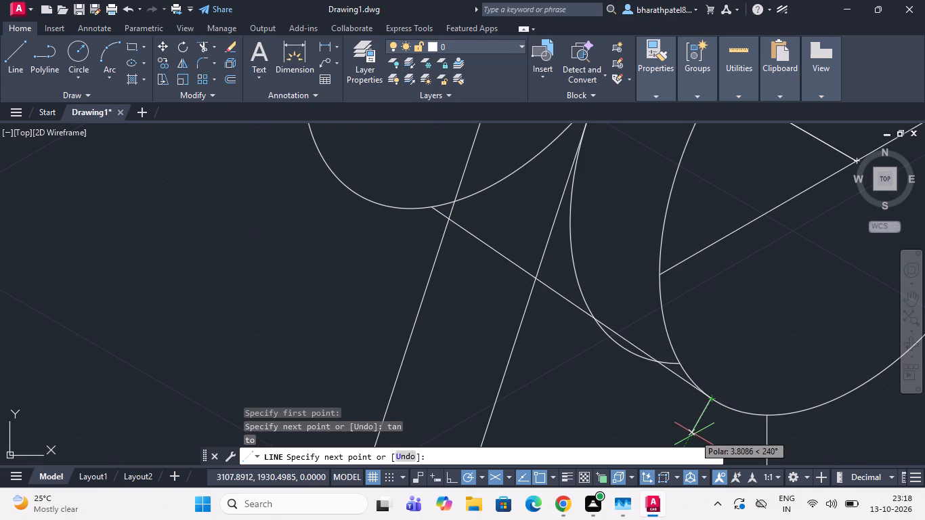
key("Escape")
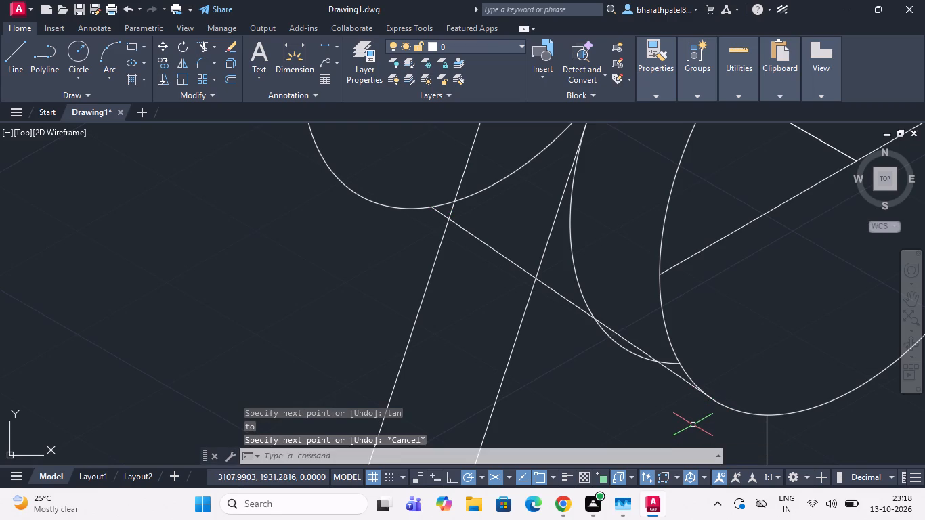
Draw a line from the foremost isocircle's lower tangent point to a tangent point on the rearmost isocircle's lower edge.
scroll(672, 280, "down", 1)
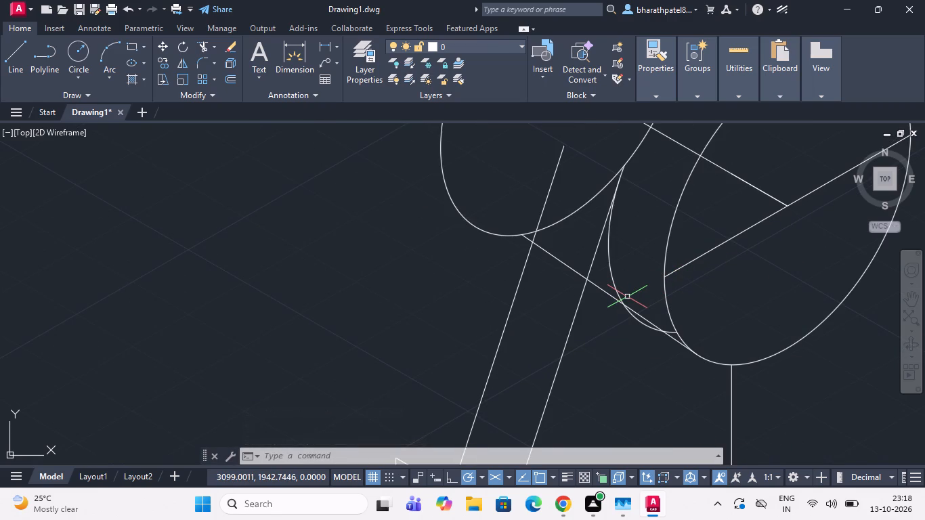
scroll(627, 297, "down", 1)
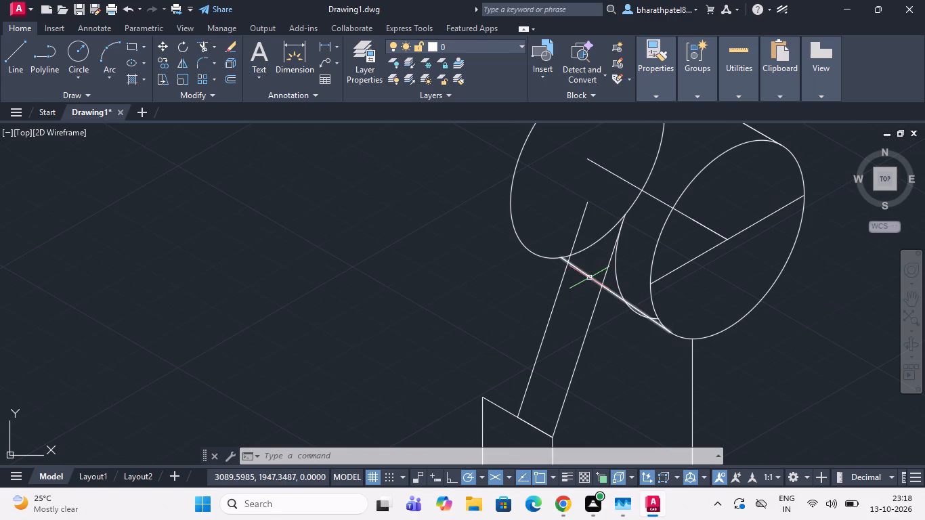
left_click(14, 56)
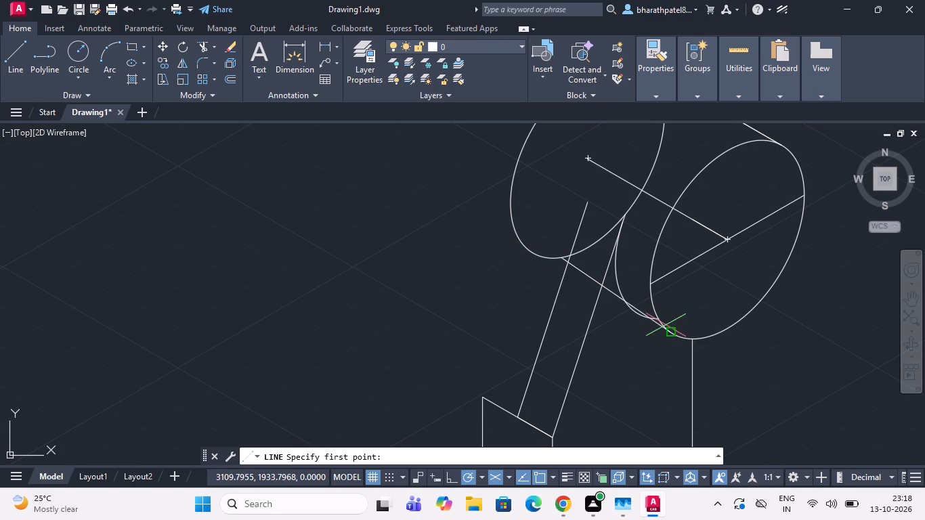
scroll(666, 329, "up", 3)
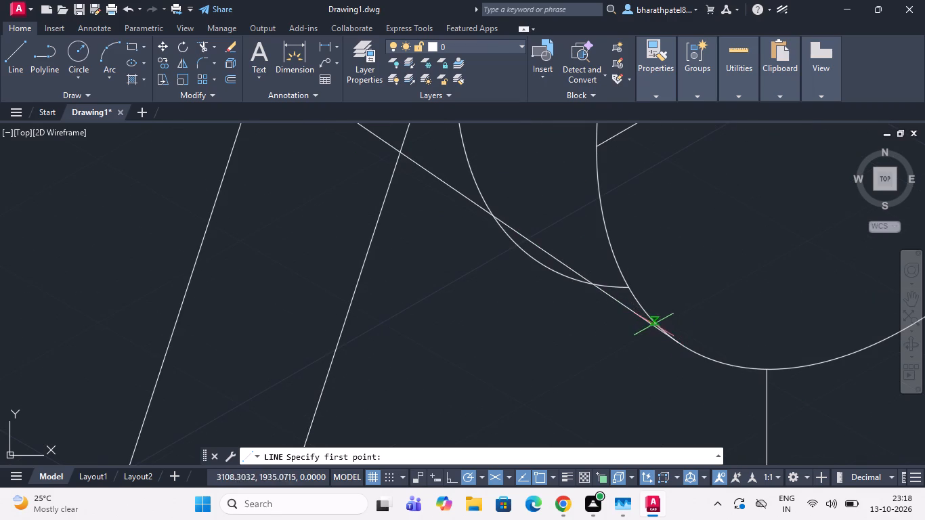
left_click(676, 342)
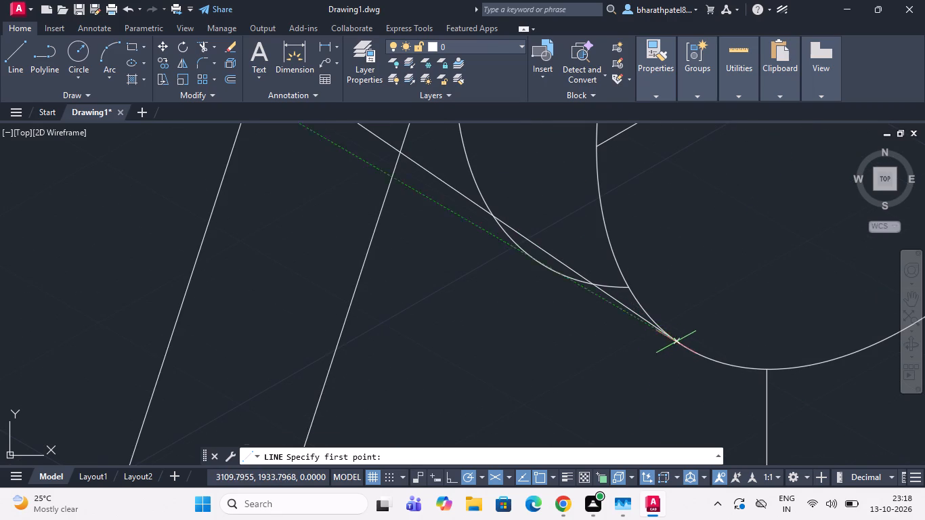
scroll(677, 342, "down", 4)
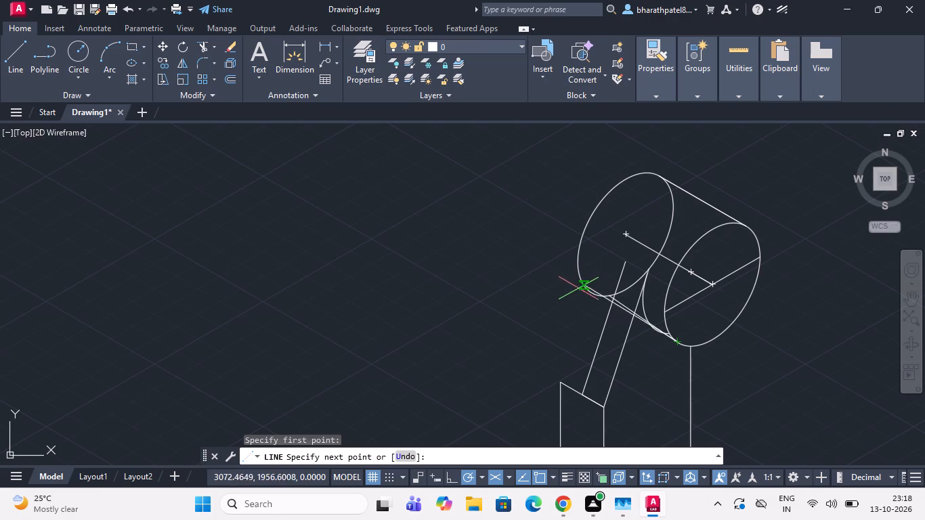
scroll(589, 295, "up", 2)
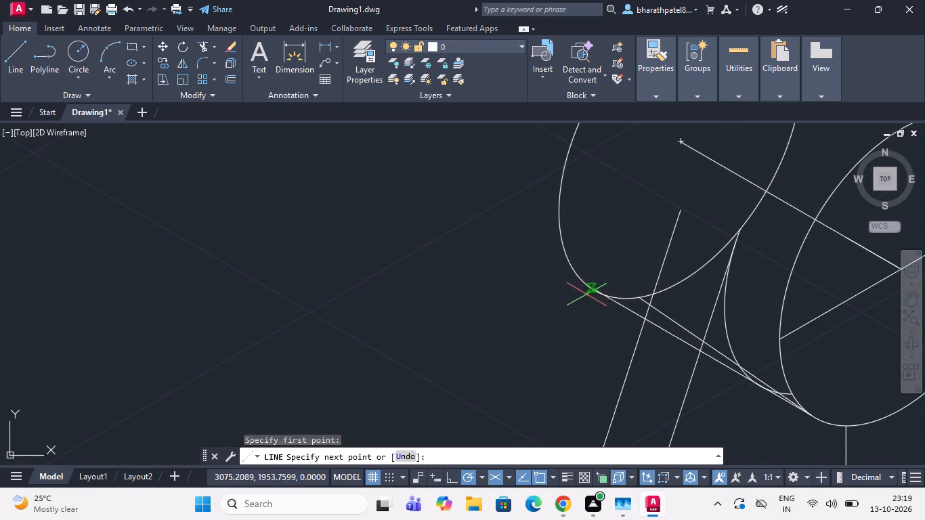
type("tan")
key("Return")
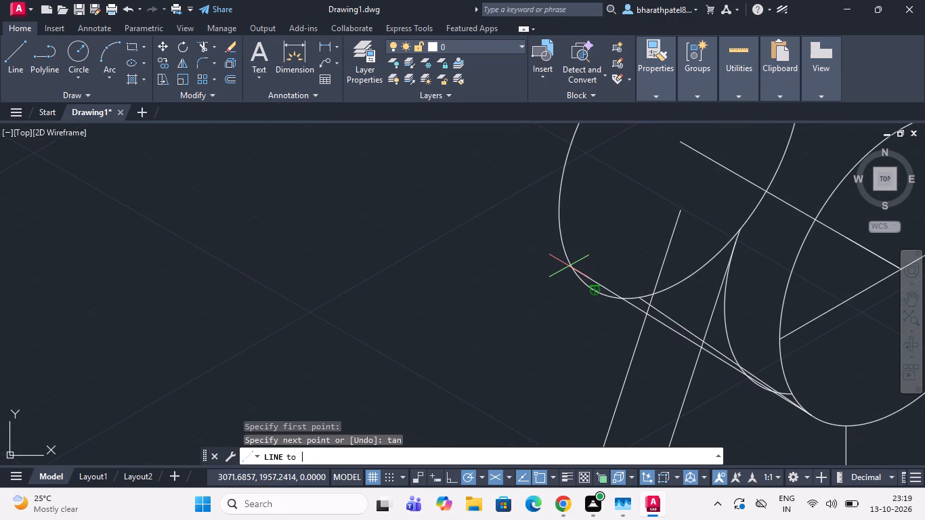
left_click(597, 291)
key("grave")
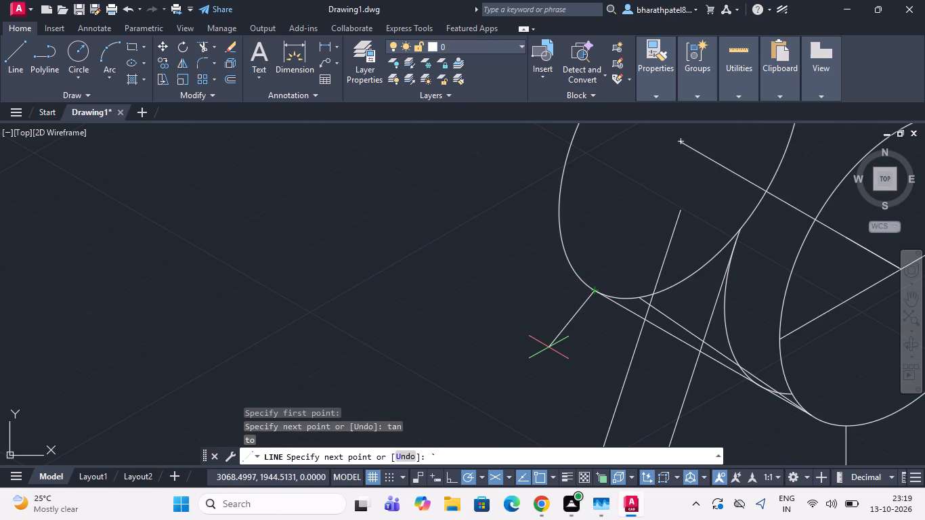
key("Escape")
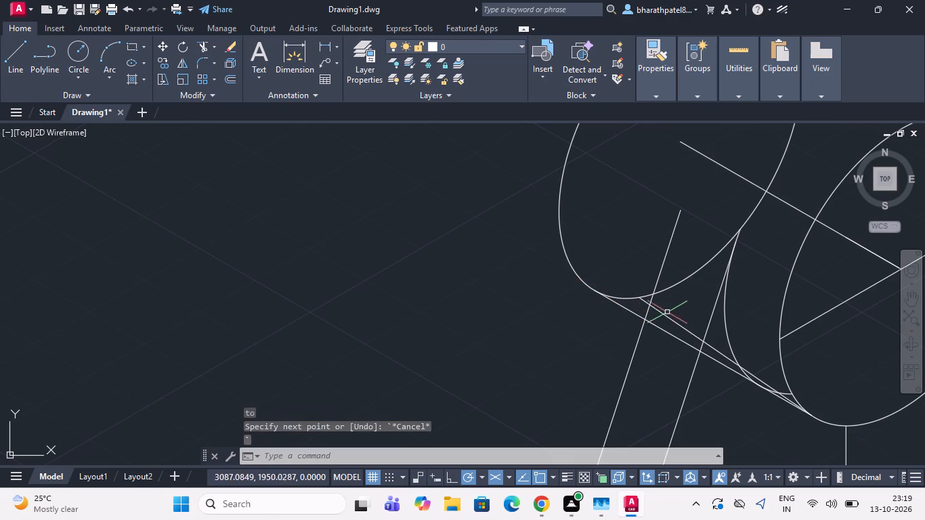
Erase the earlier, misaligned line between the lower edges of the rearmost and foremost isocircles.
left_click(668, 317)
key("Delete")
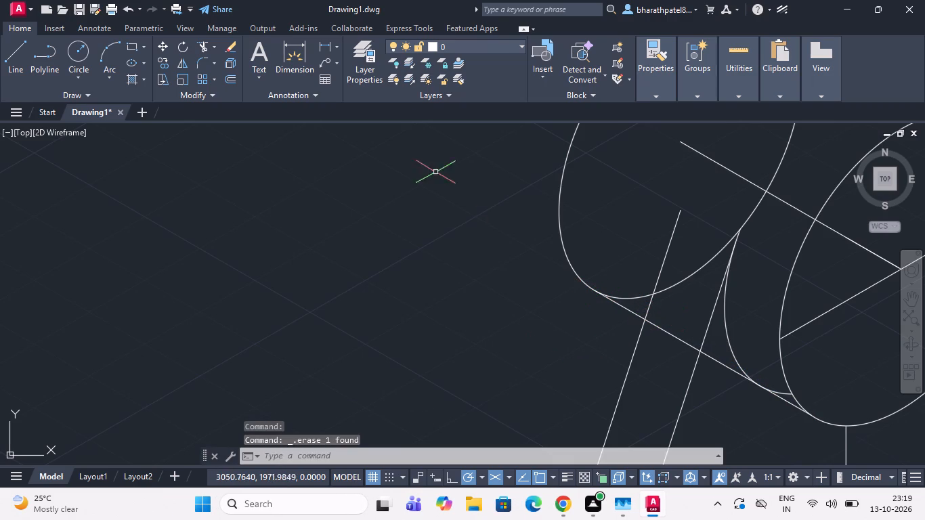
Trim the lower tangent line between the slanted edges and the rearmost isocircle's arc from the tangent point to the centre line.
left_click(203, 45)
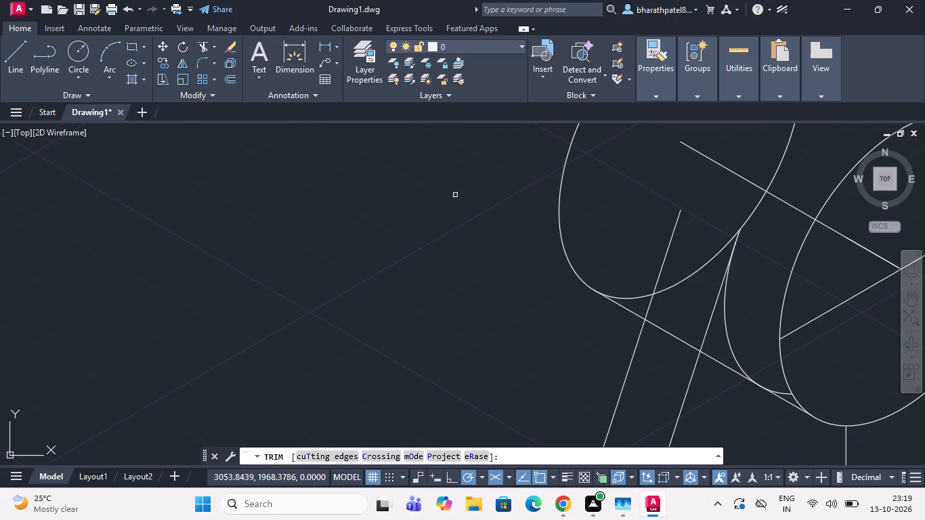
left_click(681, 342)
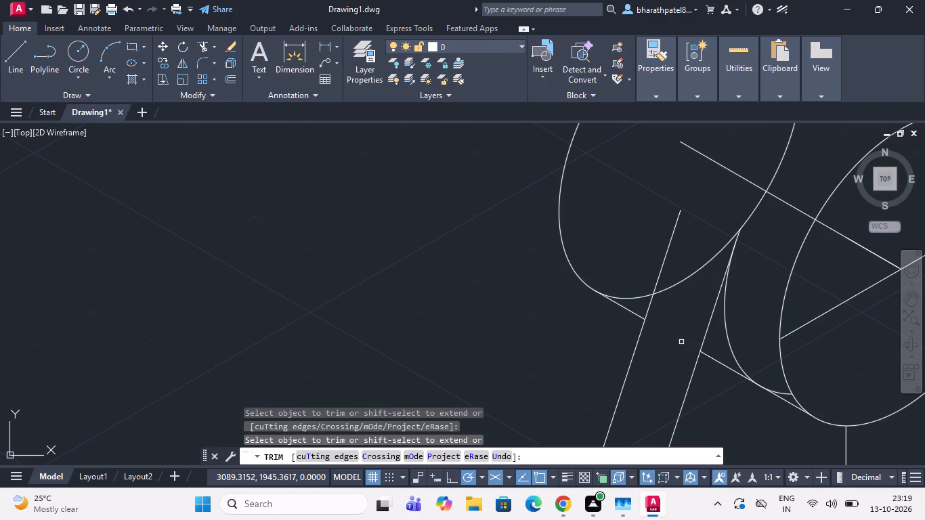
left_click(621, 295)
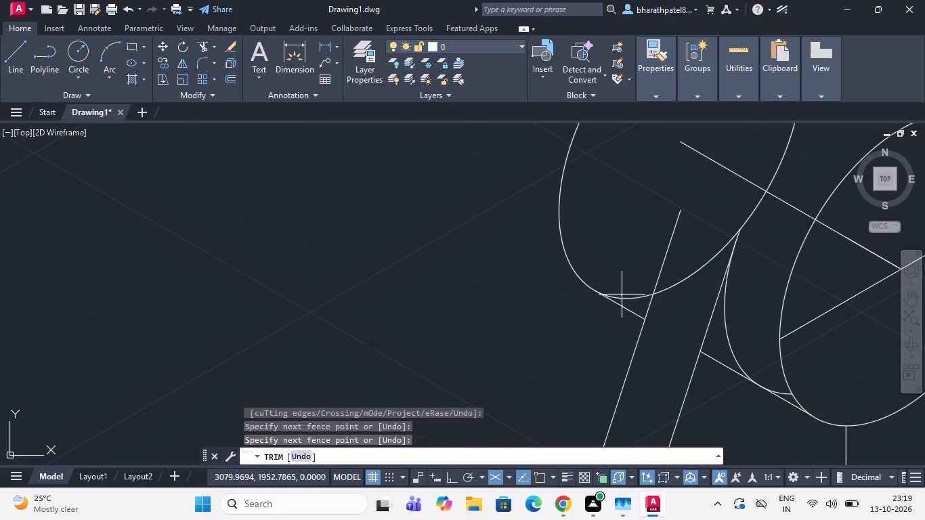
left_click(632, 302)
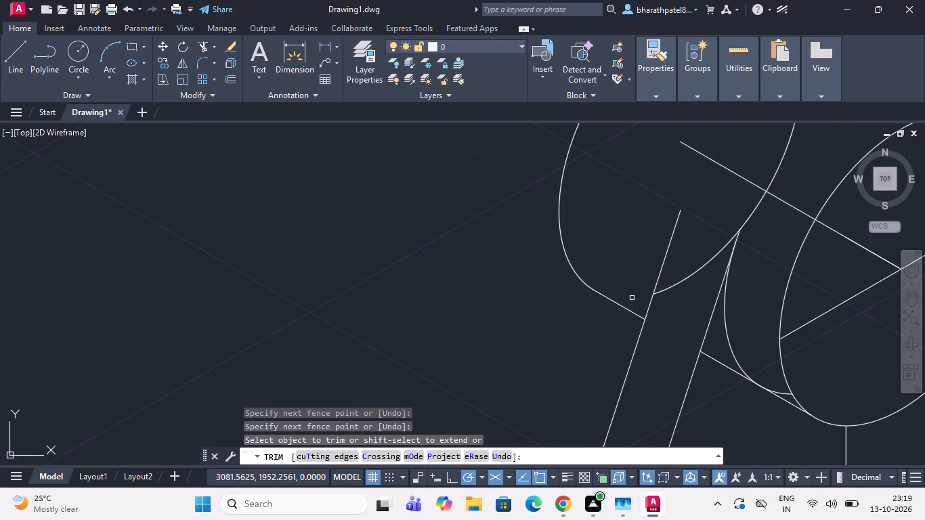
scroll(631, 297, "down", 1)
left_click(660, 289)
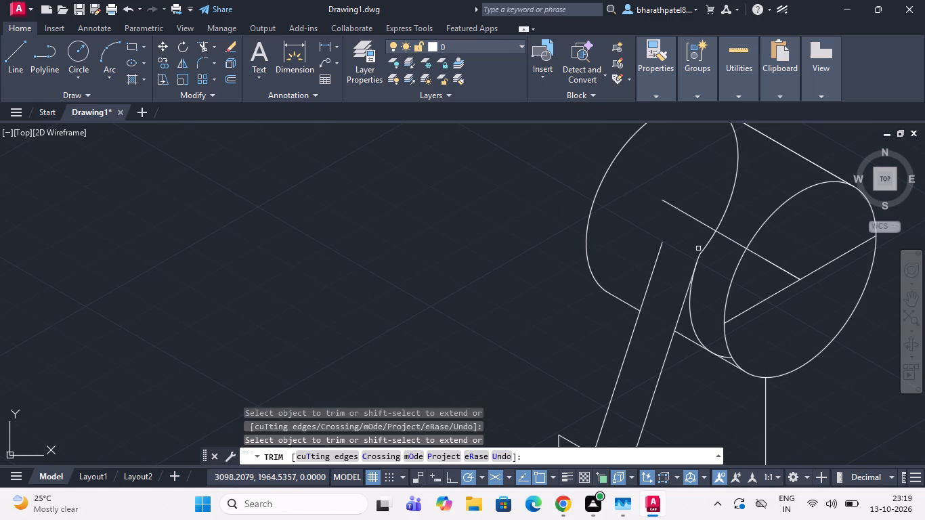
left_click(711, 242)
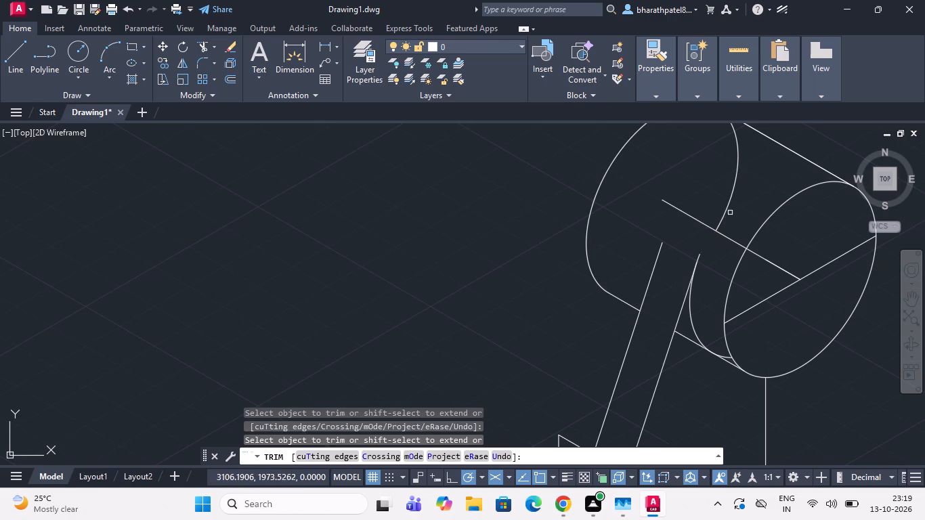
Trim the middle isocircle's end past the lower tangent line and the tangent line's portion between the slanted edge and that isocircle.
scroll(723, 230, "down", 2)
scroll(739, 184, "up", 2)
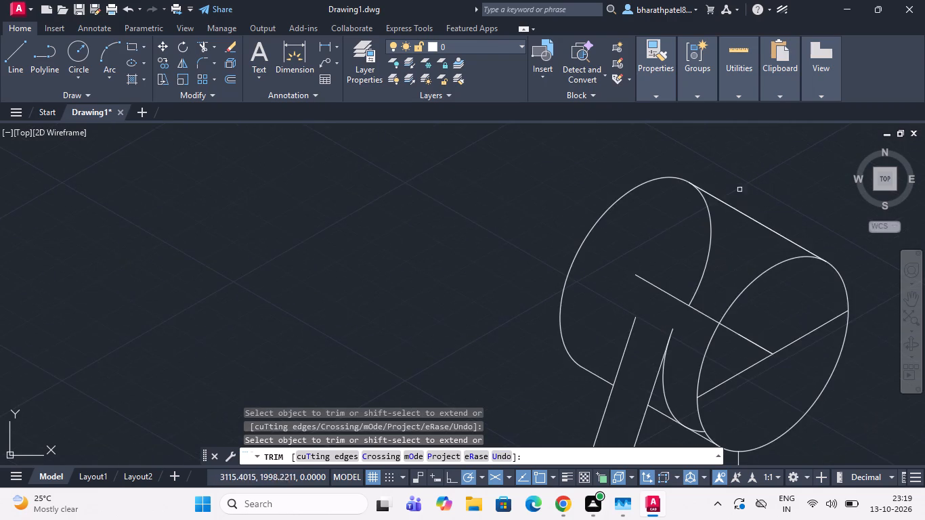
scroll(739, 206, "down", 2)
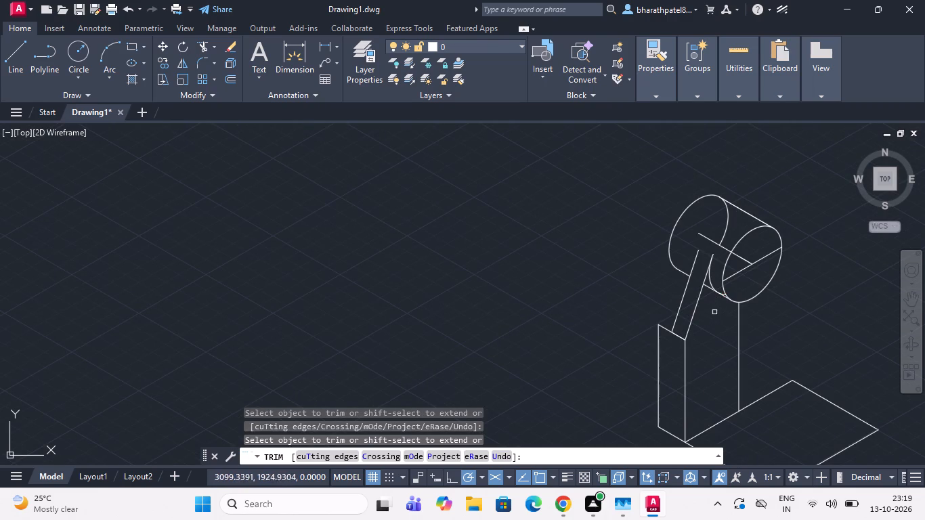
scroll(714, 299, "up", 4)
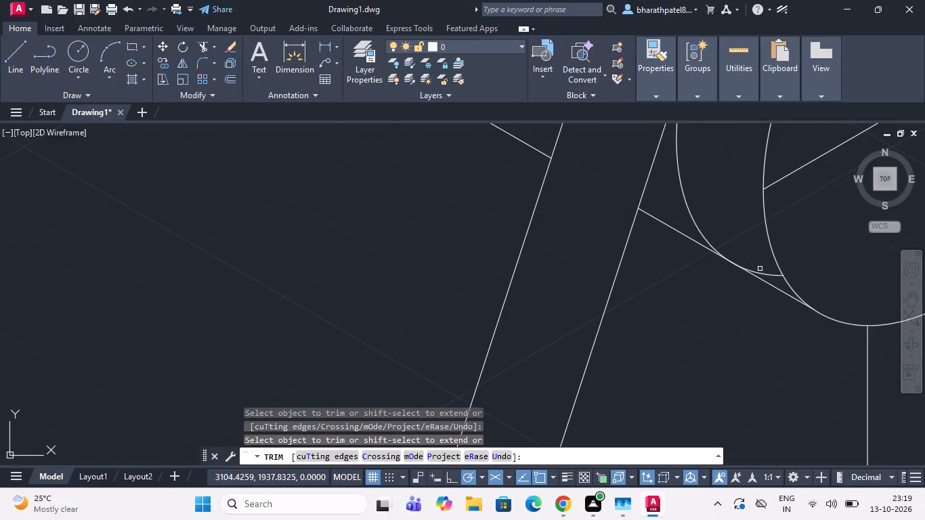
left_click(765, 273)
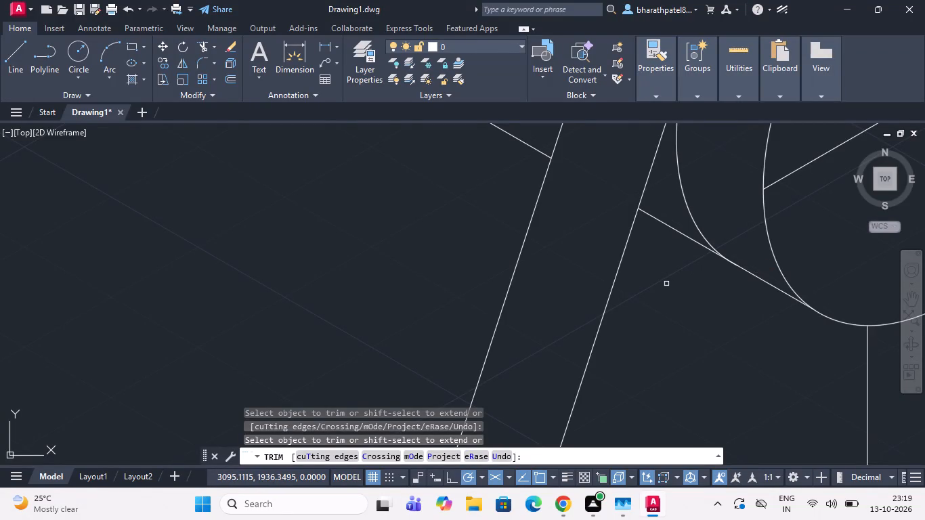
scroll(669, 282, "down", 2)
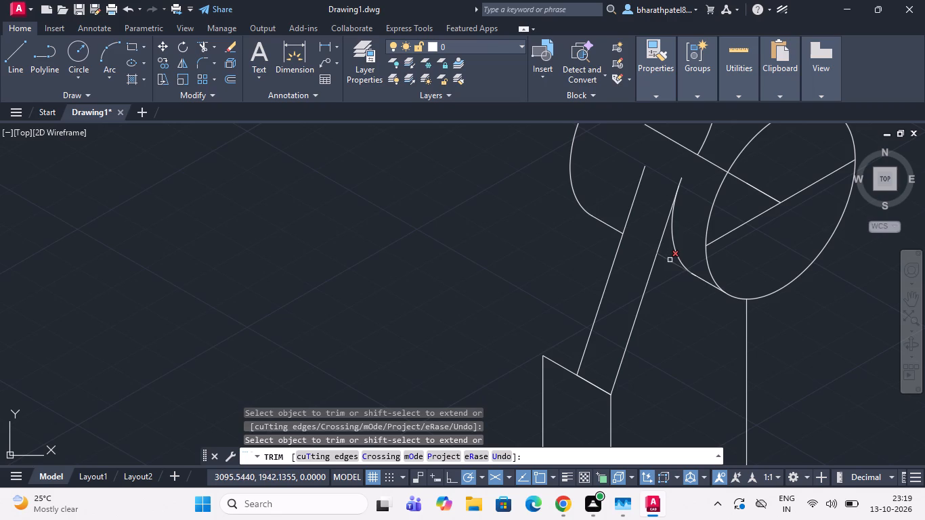
left_click(670, 260)
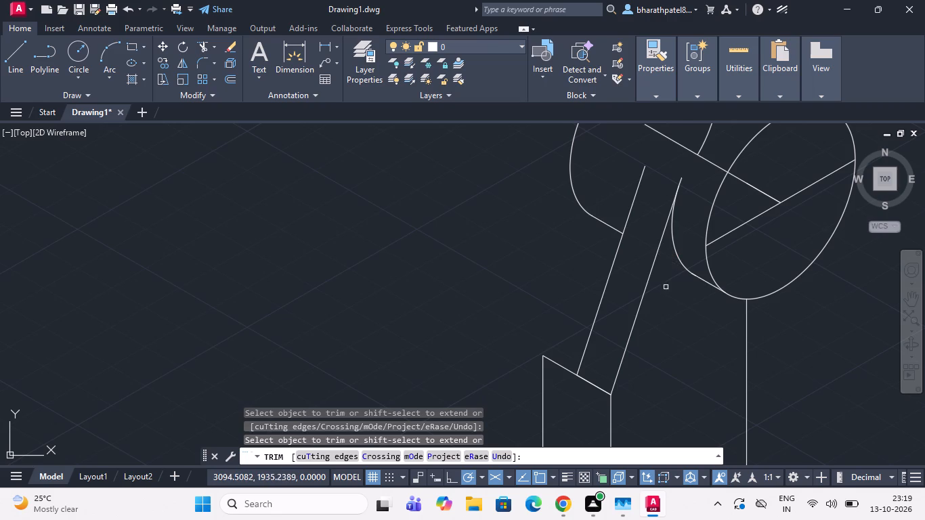
Draw a short helper line across the rearmost isocircle where the upper tangent edge meets it.
scroll(666, 296, "down", 2)
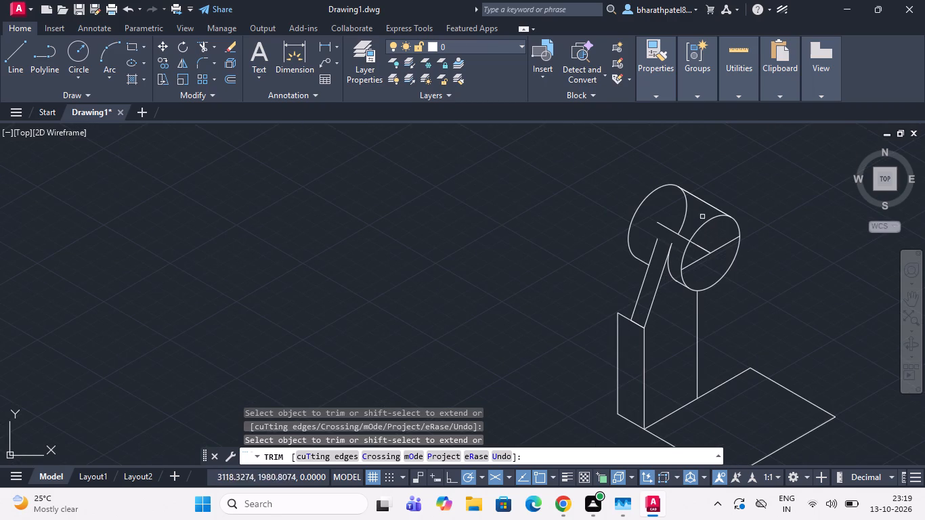
scroll(701, 209, "up", 2)
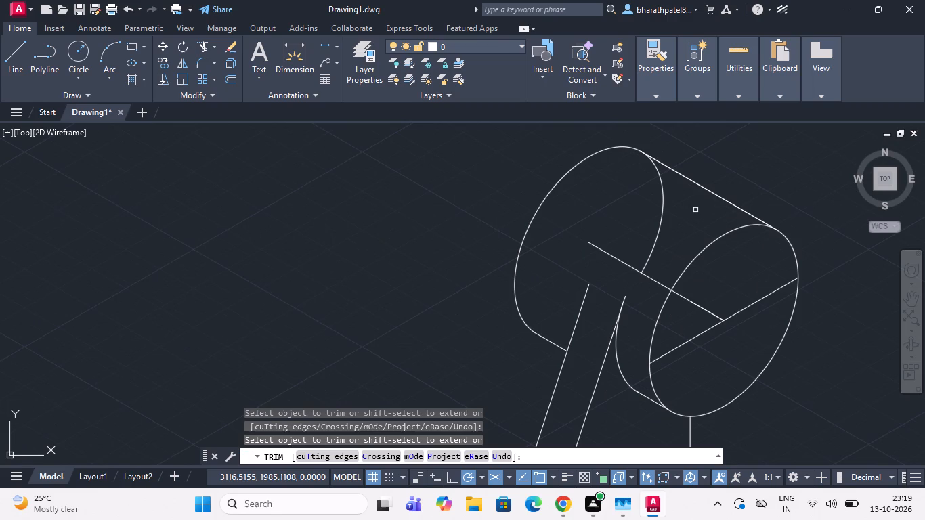
left_click(15, 56)
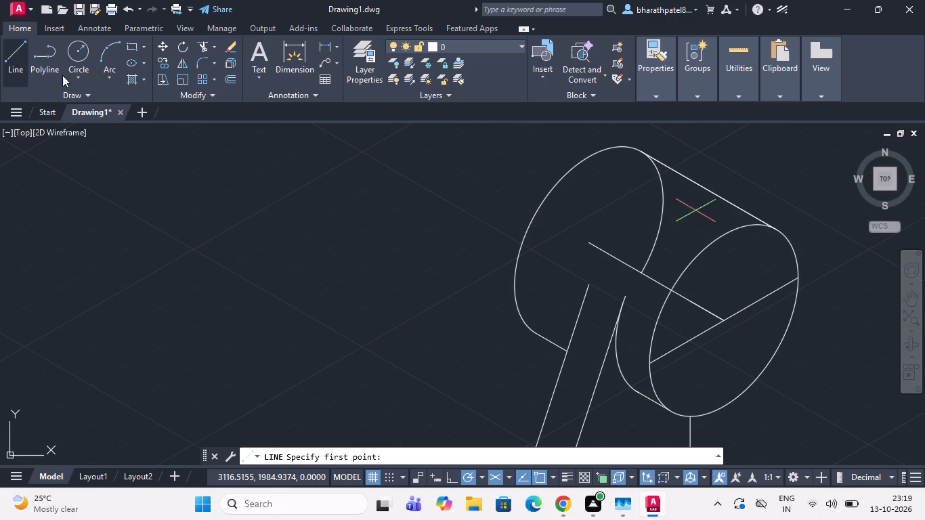
scroll(304, 195, "down", 2)
scroll(422, 177, "up", 4)
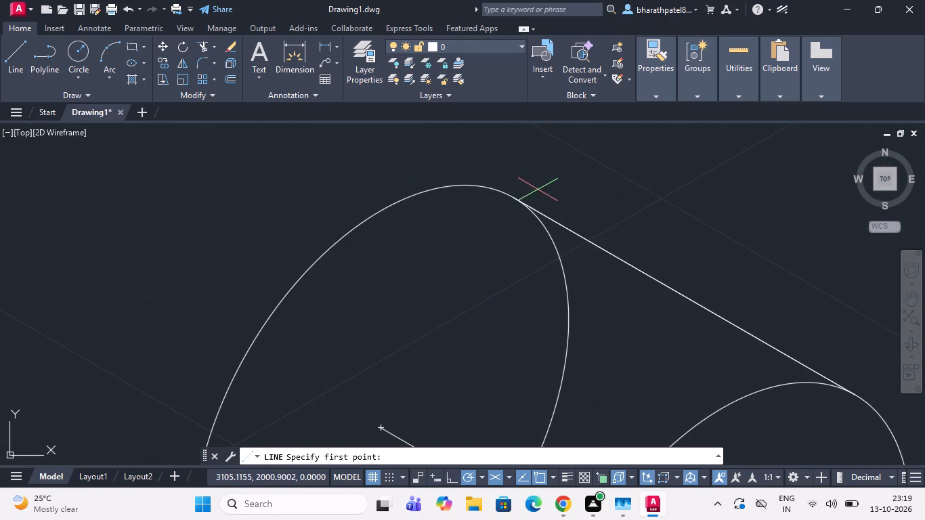
scroll(538, 190, "up", 4)
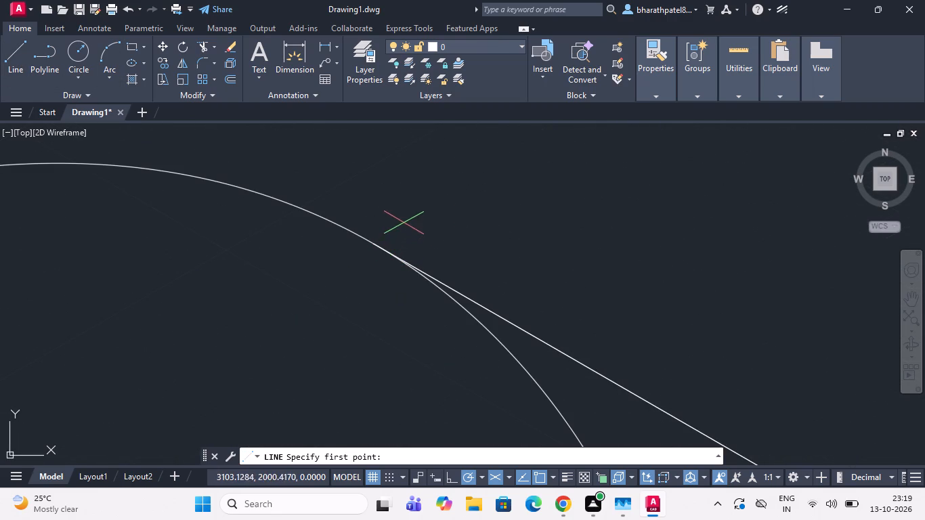
left_click_drag(404, 223, 404, 229)
left_click(374, 279)
key("Escape")
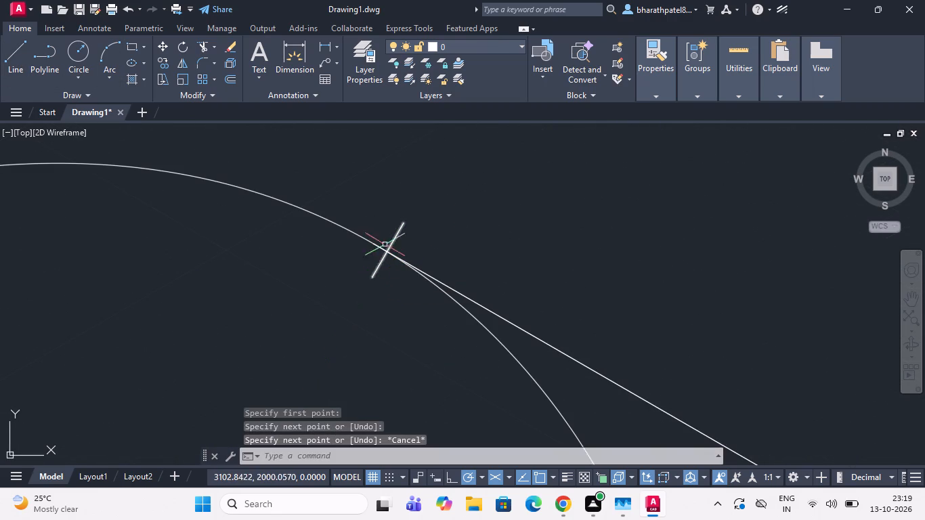
Trim the rearmost isocircle's remaining hidden arc between the short helper line and the cylinder's centre line.
scroll(386, 238, "down", 3)
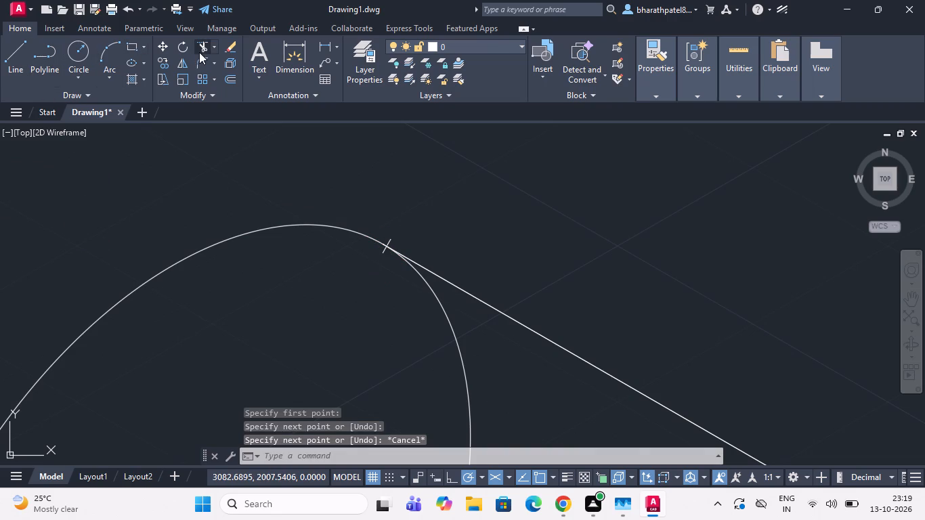
left_click(201, 49)
scroll(228, 86, "down", 3)
scroll(353, 307, "down", 3)
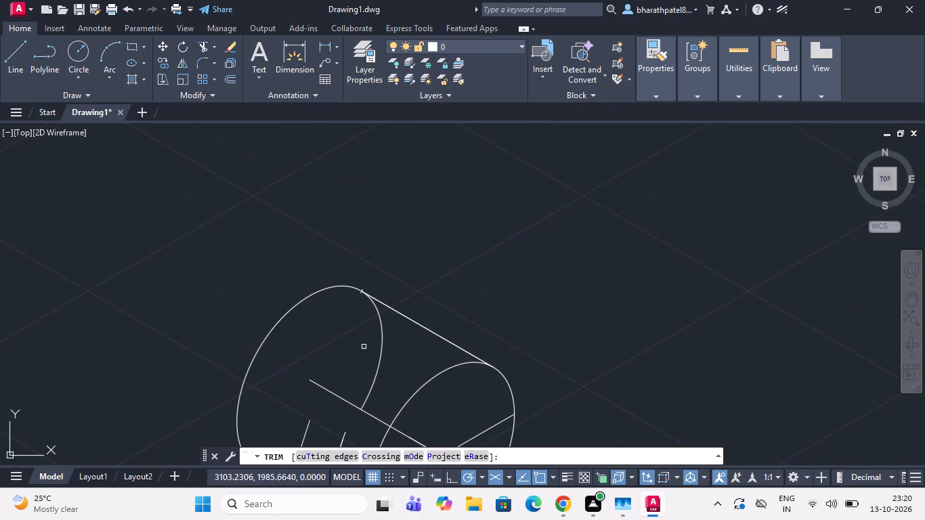
left_click(379, 355)
Remove the short helper line by trimming its portions on both sides of the upper tangent edge.
scroll(369, 297, "up", 4)
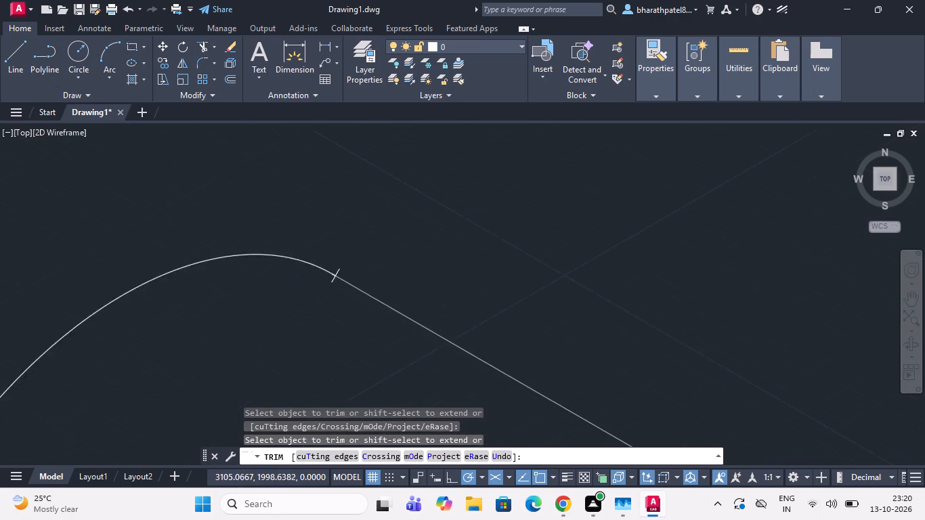
scroll(318, 248, "up", 5)
left_click(275, 284)
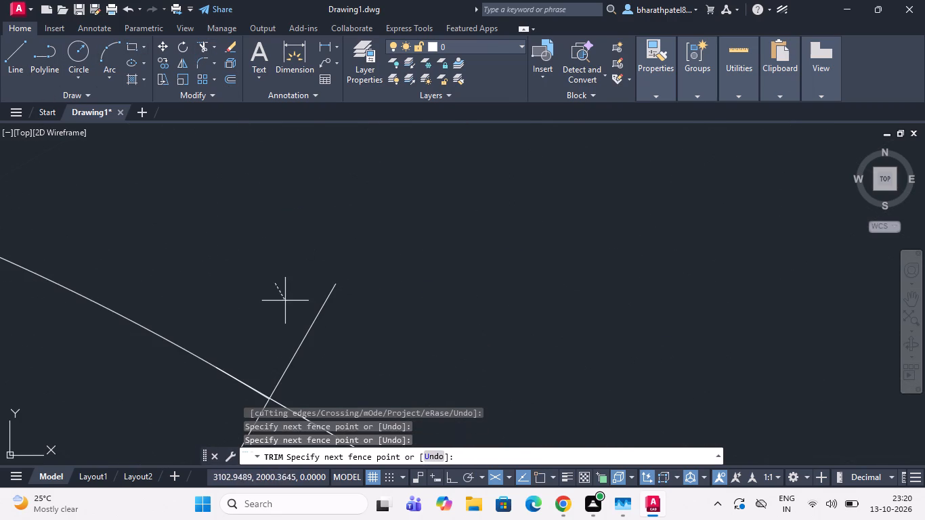
left_click(345, 351)
scroll(348, 343, "down", 4)
scroll(347, 376, "up", 4)
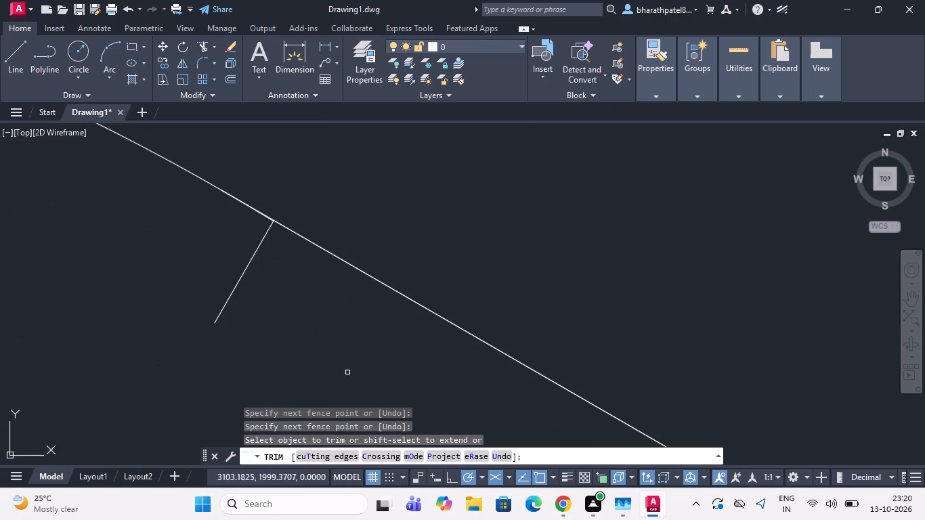
left_click(237, 242)
left_click(269, 286)
scroll(277, 274, "down", 4)
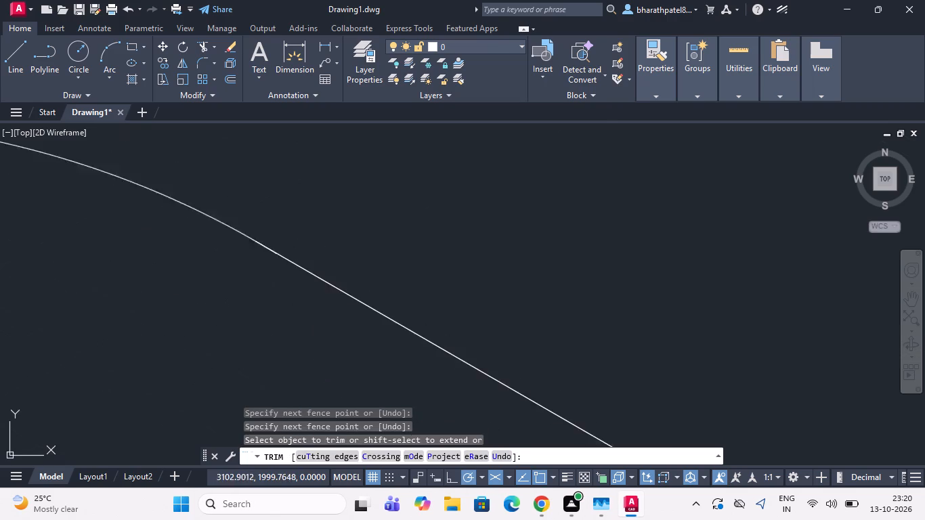
Draw a short vertical line about 5 units upward from the midpoint of the base's lower-right edge.
scroll(456, 211, "down", 8)
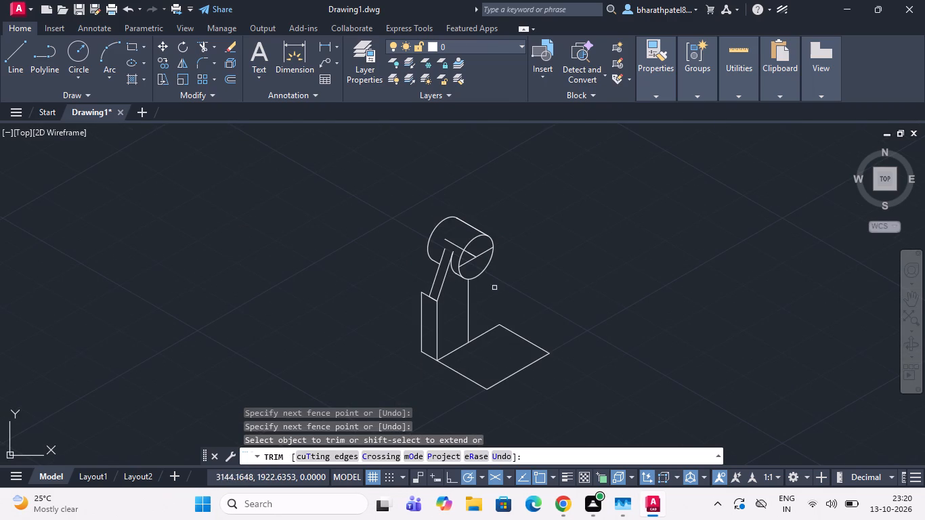
left_click(17, 61)
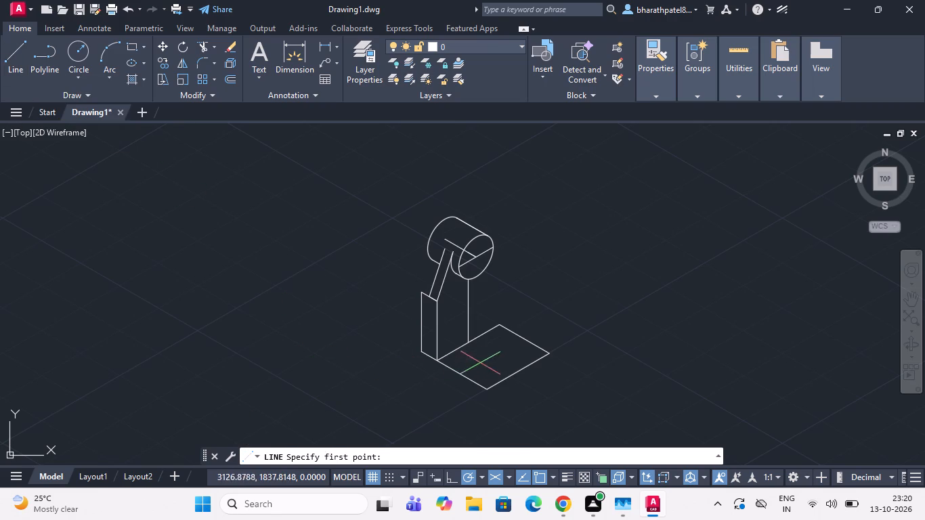
scroll(483, 332, "up", 2)
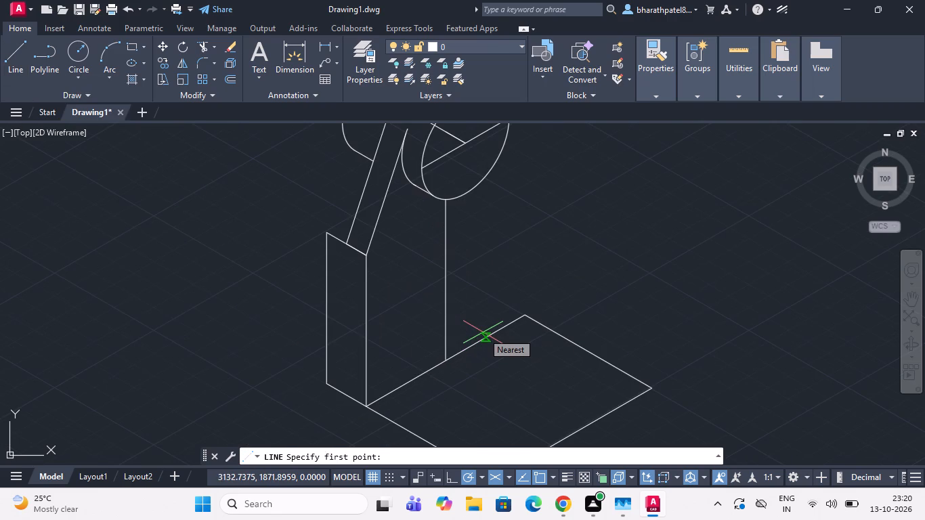
scroll(483, 332, "down", 3)
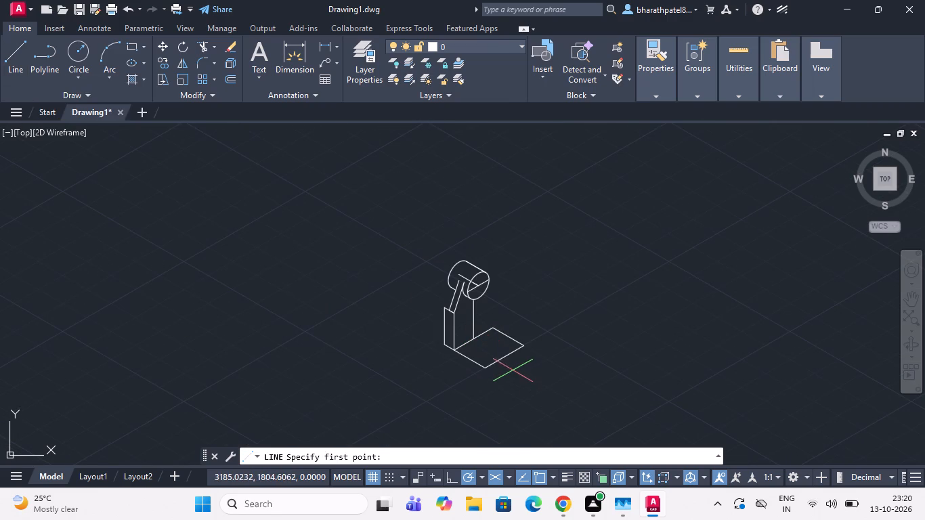
scroll(513, 370, "up", 2)
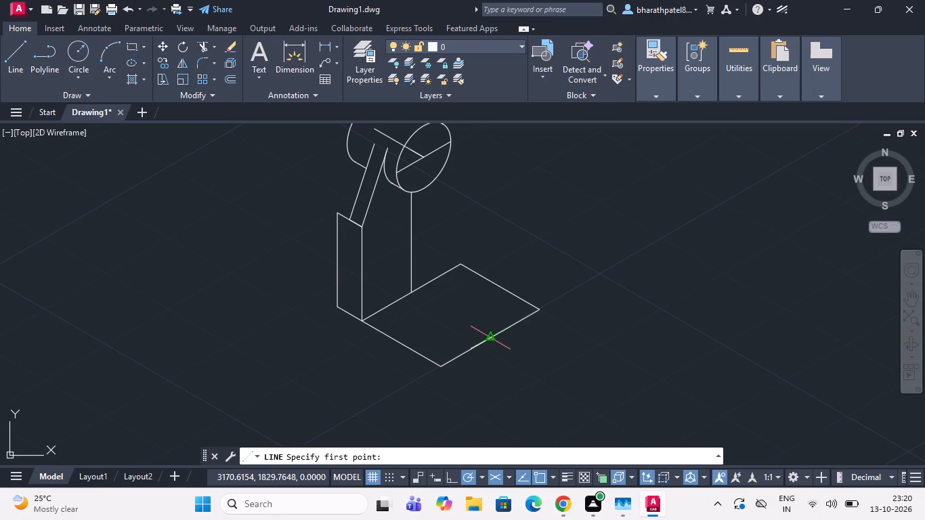
left_click(495, 334)
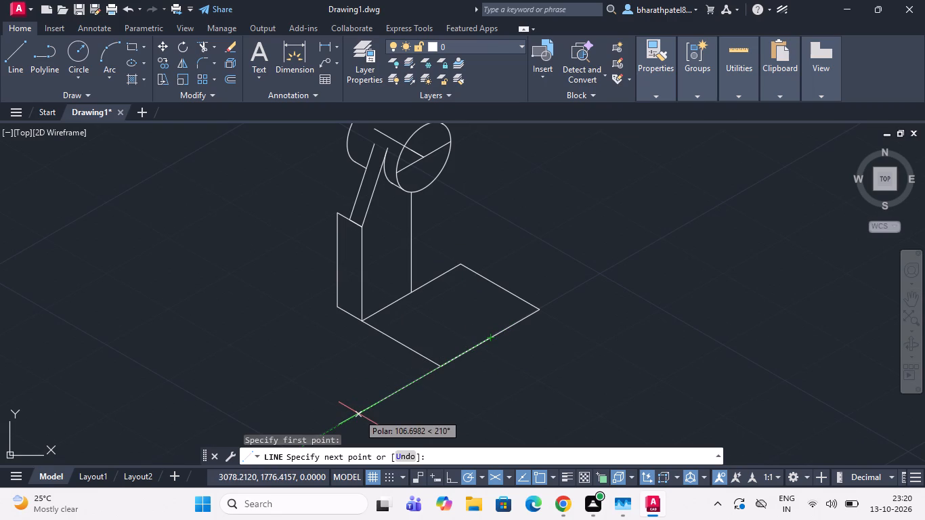
scroll(486, 339, "up", 1)
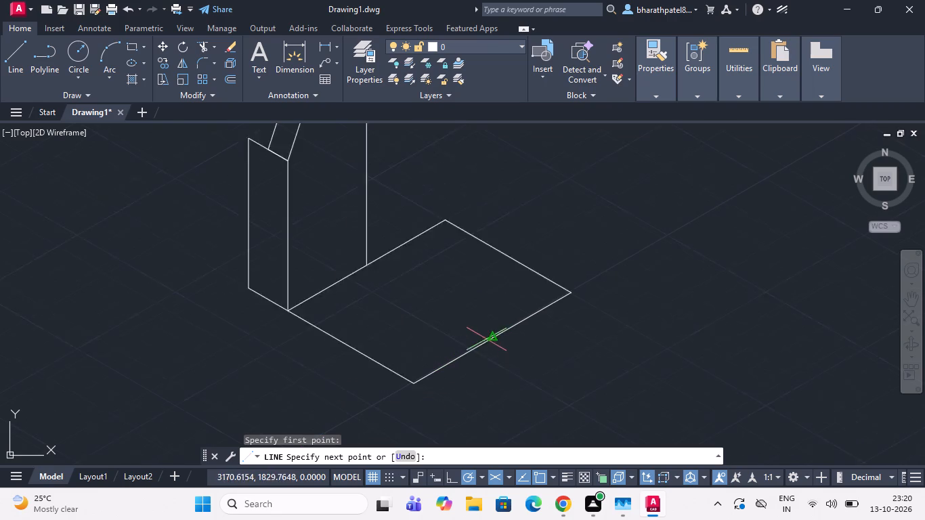
scroll(486, 339, "up", 1)
left_click(494, 320)
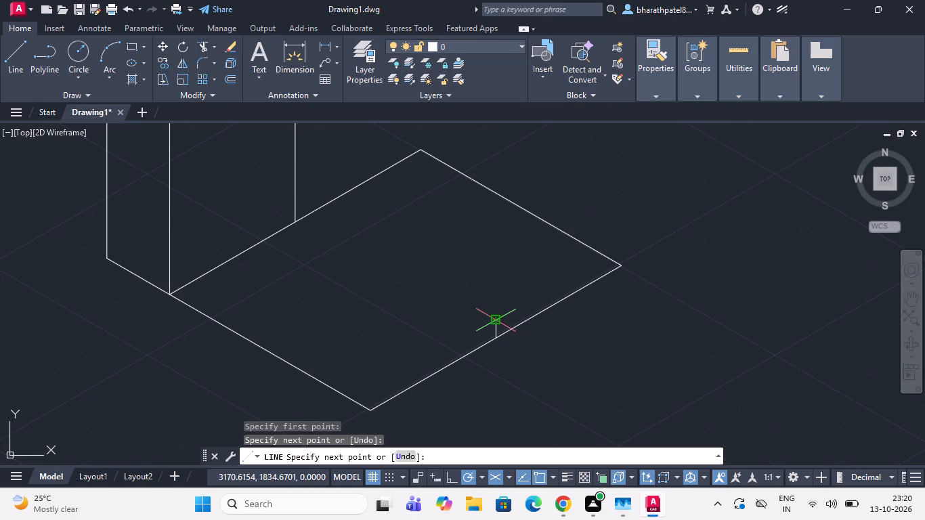
key("Escape")
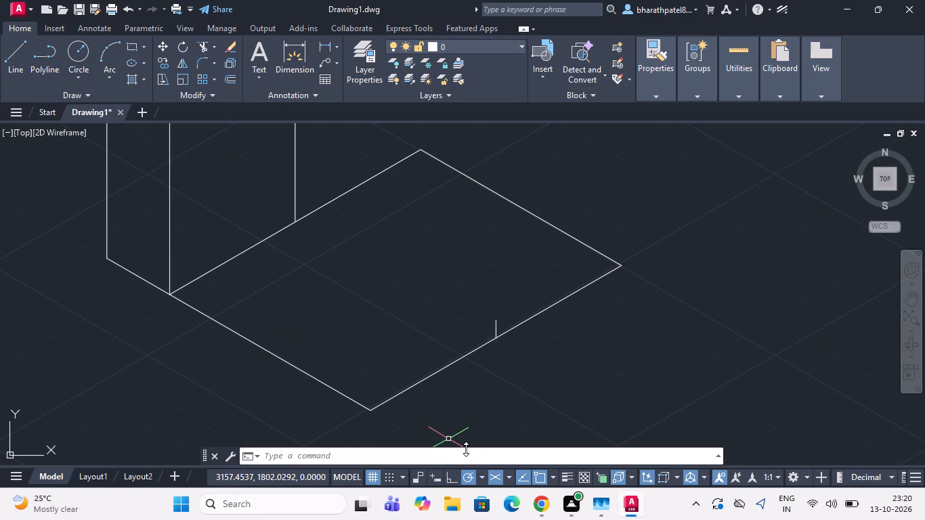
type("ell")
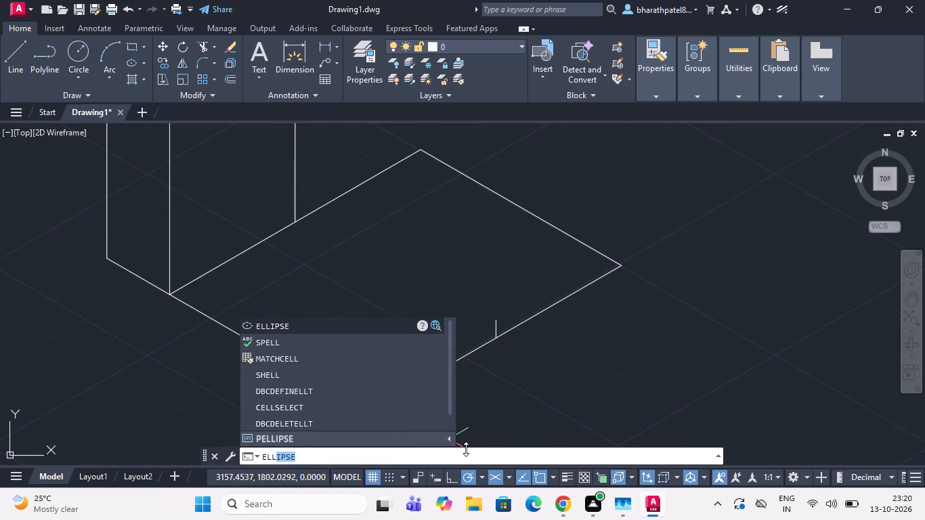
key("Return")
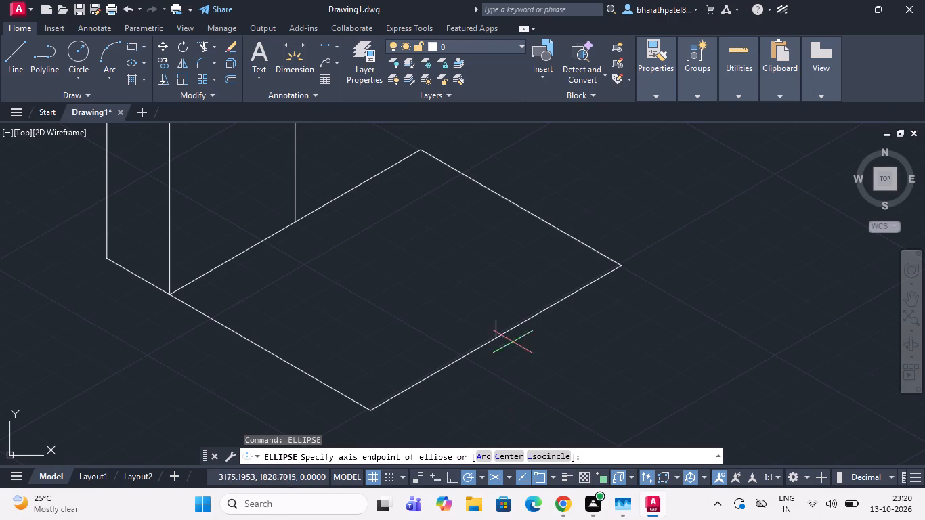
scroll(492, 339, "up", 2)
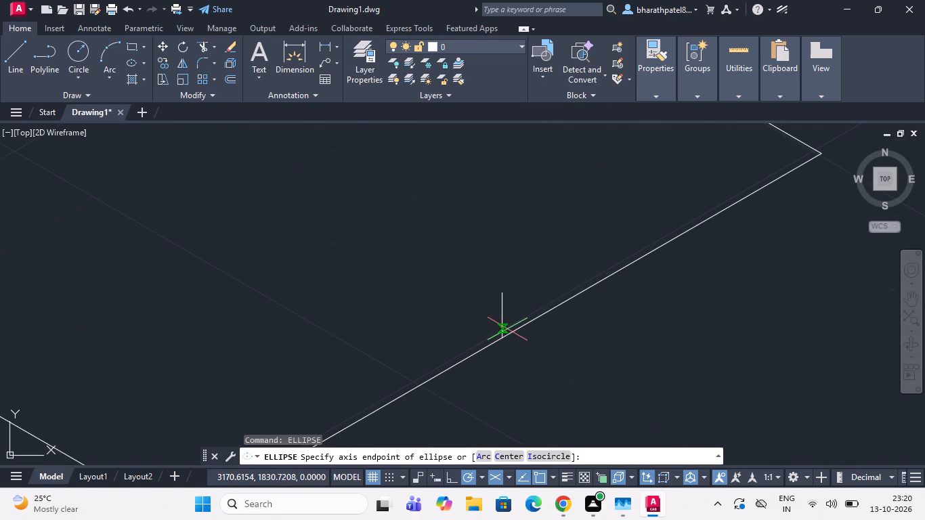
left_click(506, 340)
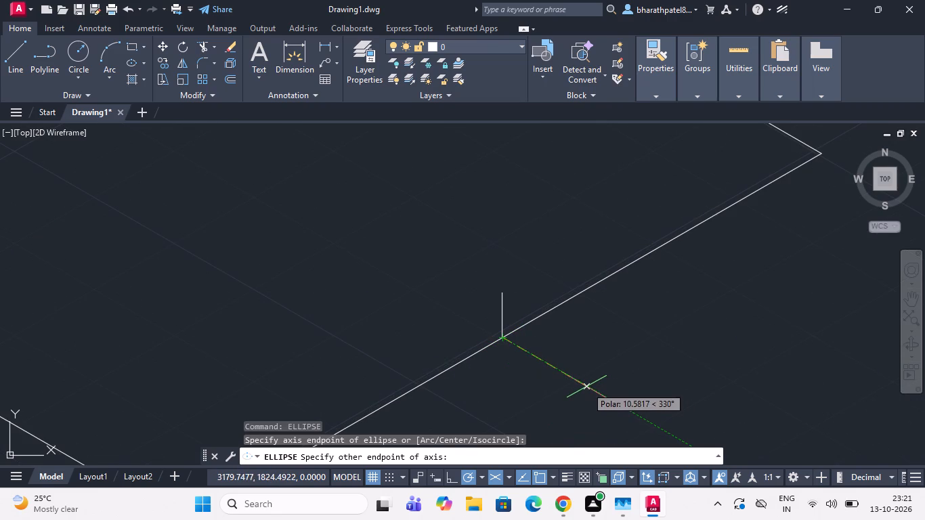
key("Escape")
Draw an isocircle of radius 18 on the right isoplane, centred at the midpoint of the base's lower-right edge.
type("ell")
key("Return")
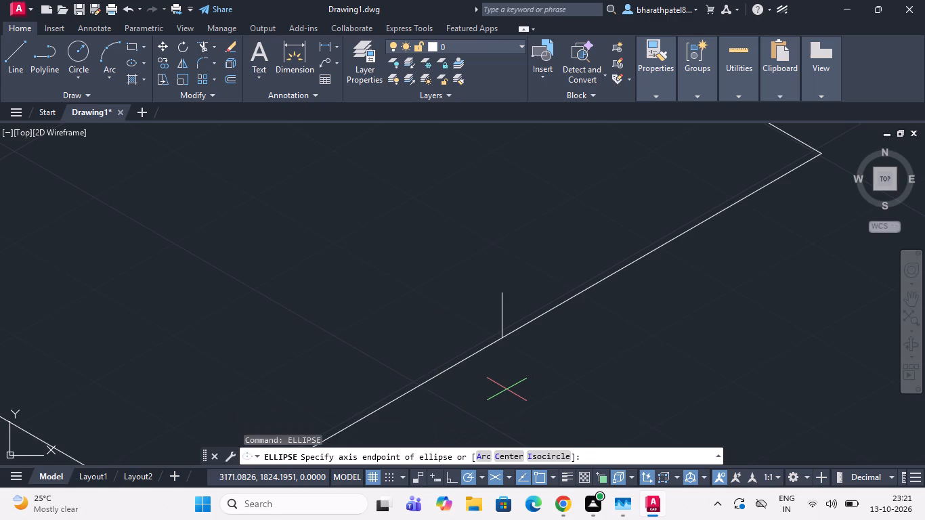
left_click(546, 458)
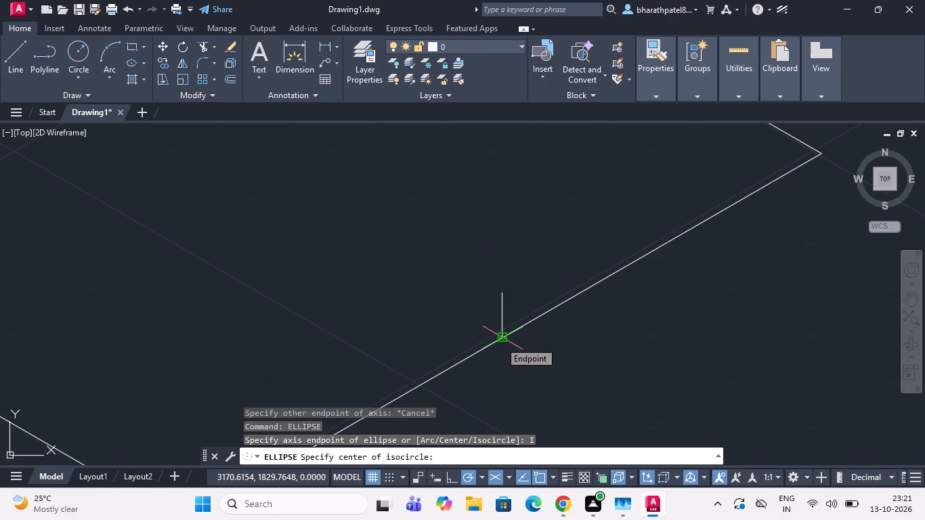
left_click(500, 341)
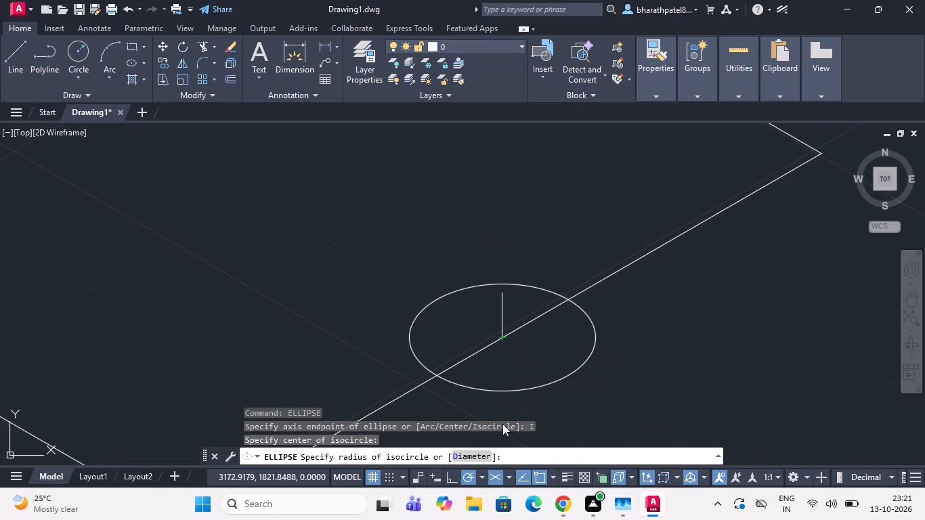
key("F5")
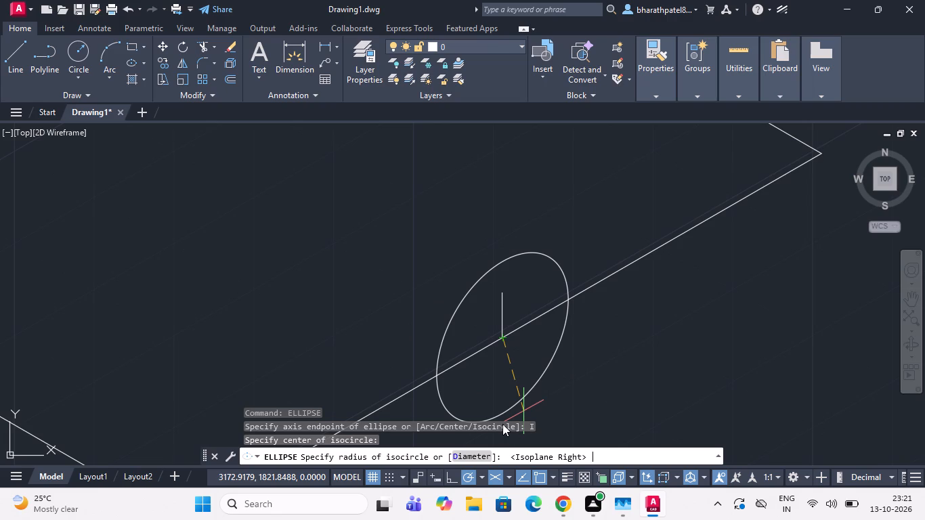
key("1")
key("8")
key("Return")
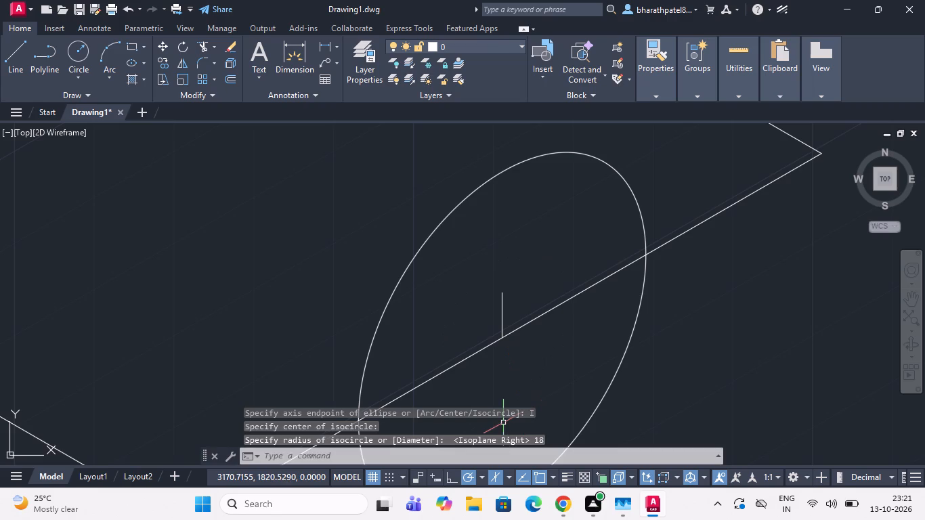
Draw a concentric isocircle of radius 32 on the right isoplane about the same edge midpoint.
scroll(467, 395, "down", 4)
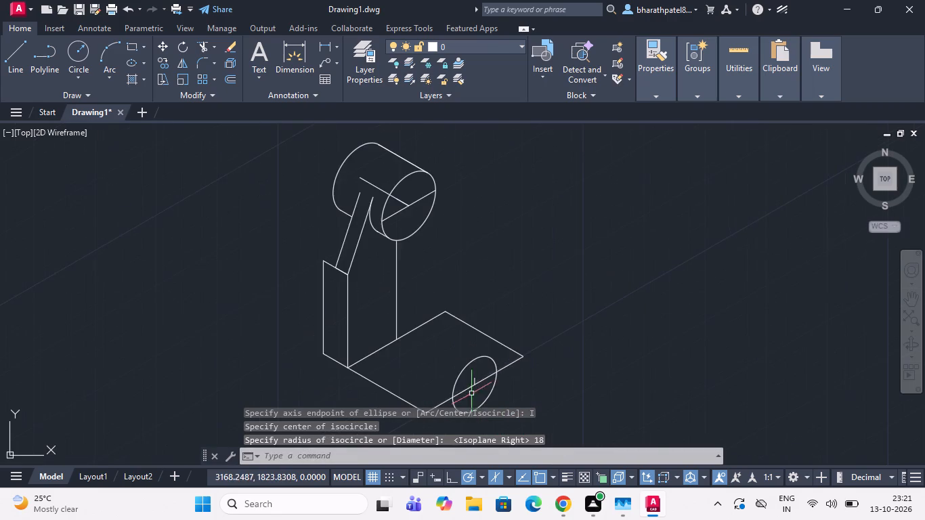
scroll(521, 334, "down", 1)
scroll(503, 375, "up", 2)
scroll(502, 372, "down", 2)
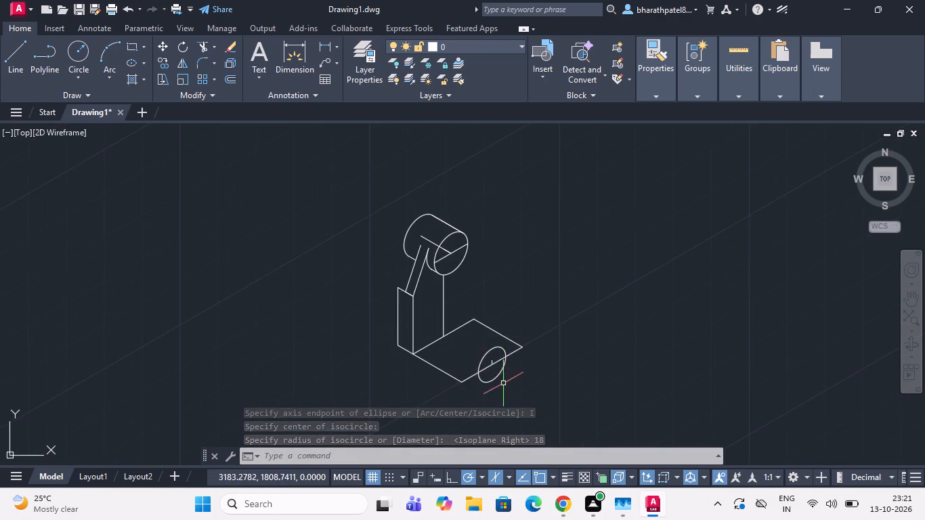
scroll(503, 386, "up", 4)
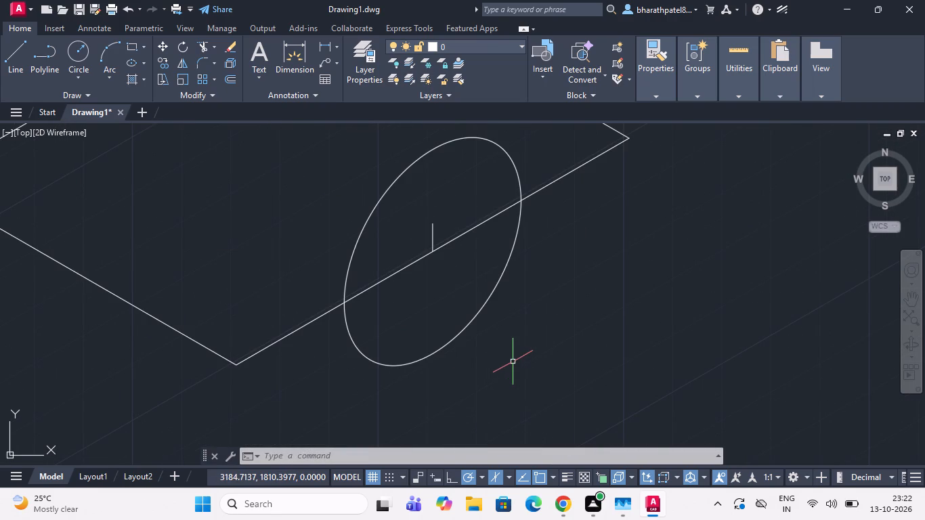
key("space")
left_click(548, 453)
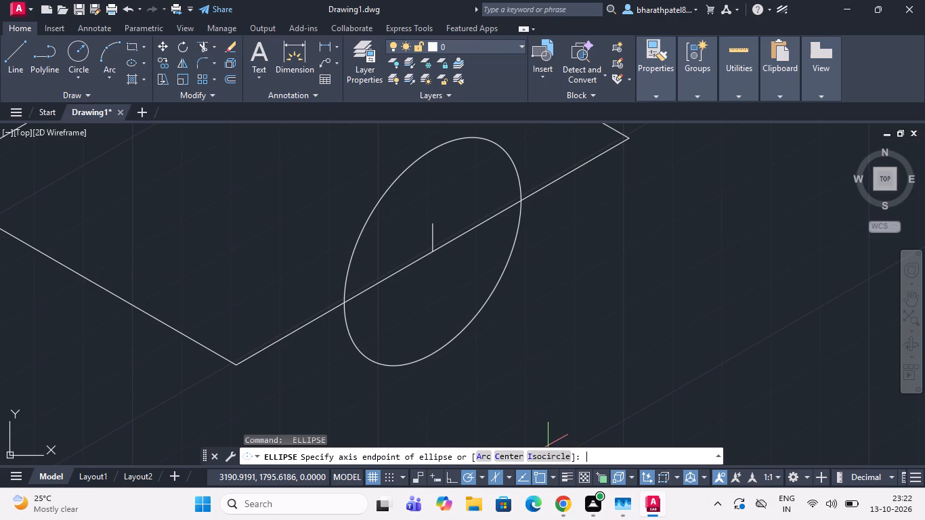
left_click(433, 251)
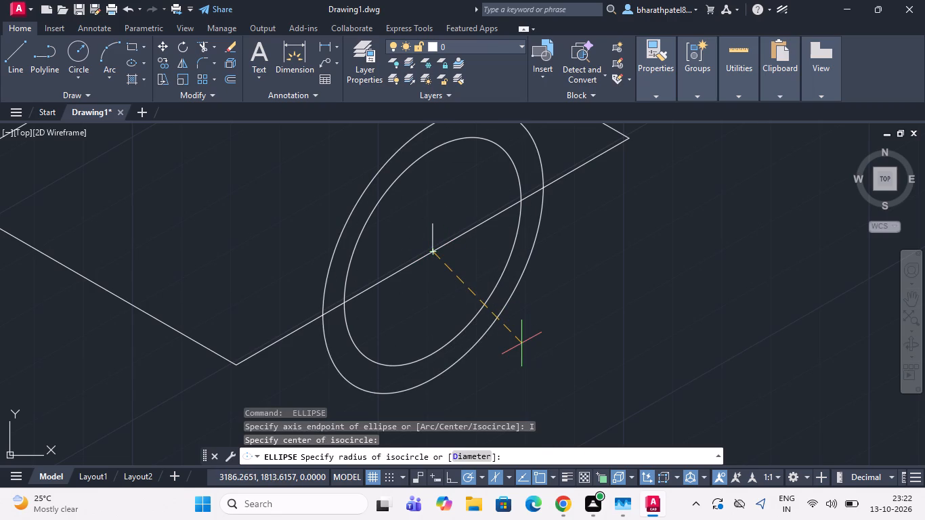
type("32")
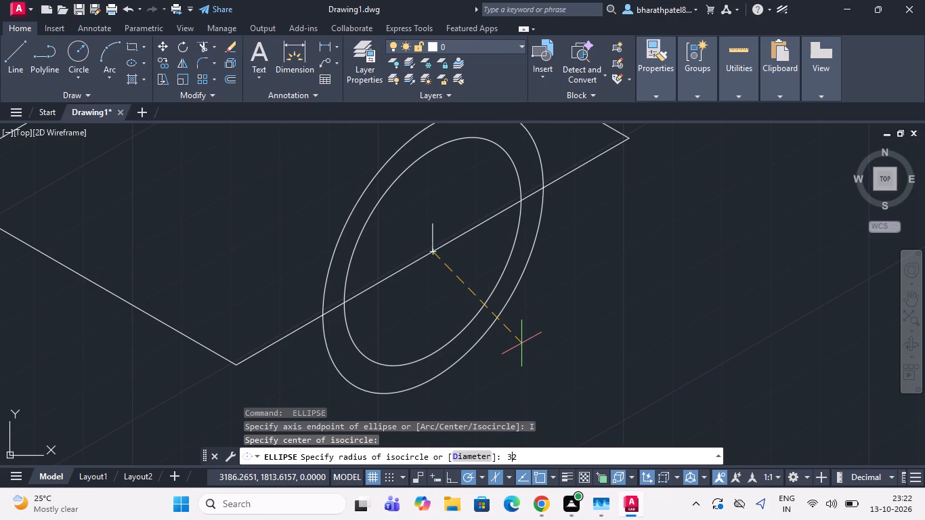
key("Return")
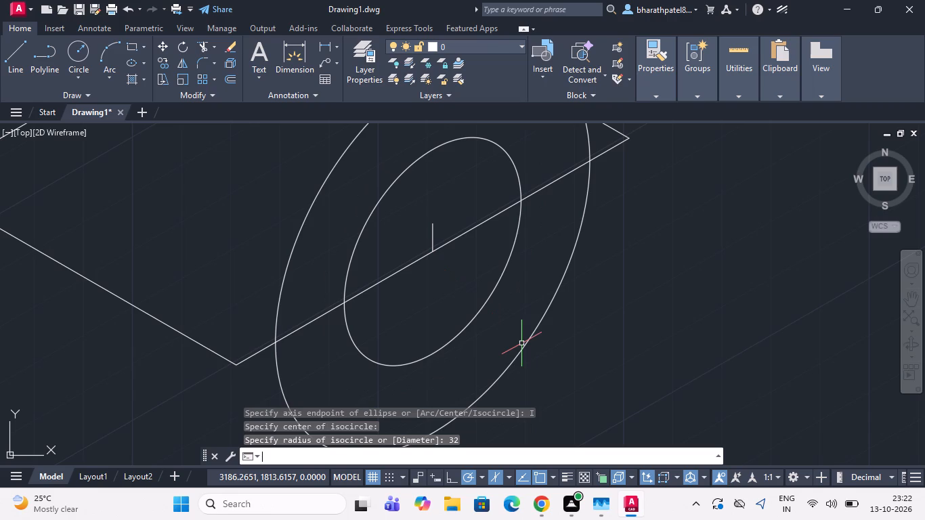
Draw a line about 31 units long at 210° outward from the midpoint of the base's lower-left edge.
scroll(519, 339, "down", 2)
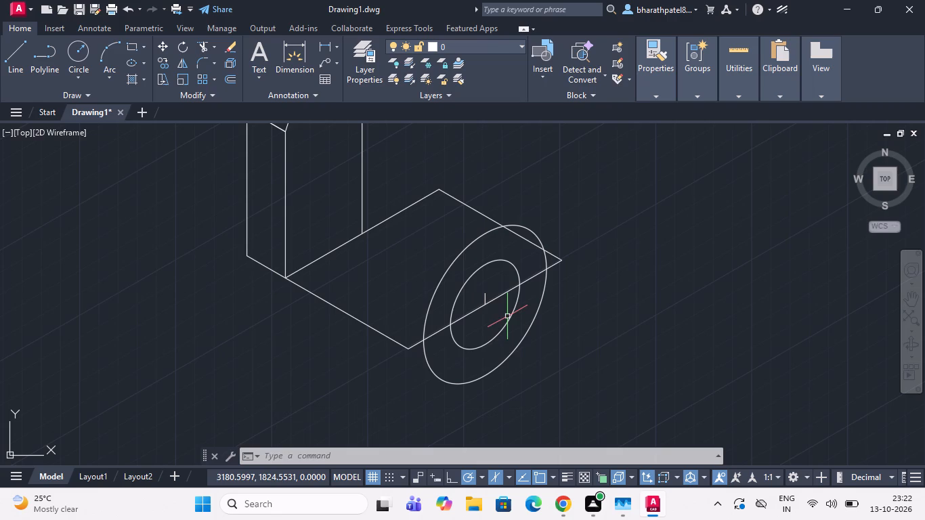
left_click(6, 59)
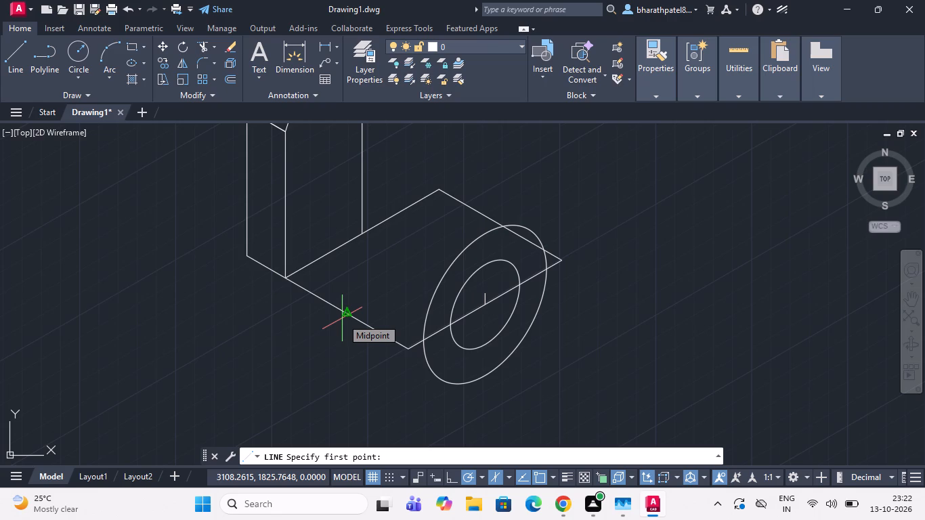
left_click(347, 312)
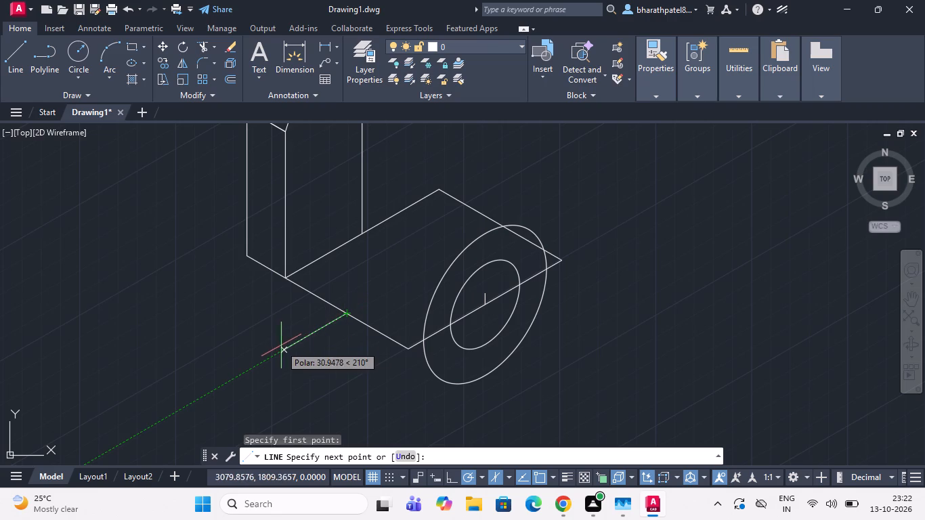
left_click(280, 346)
key("Escape")
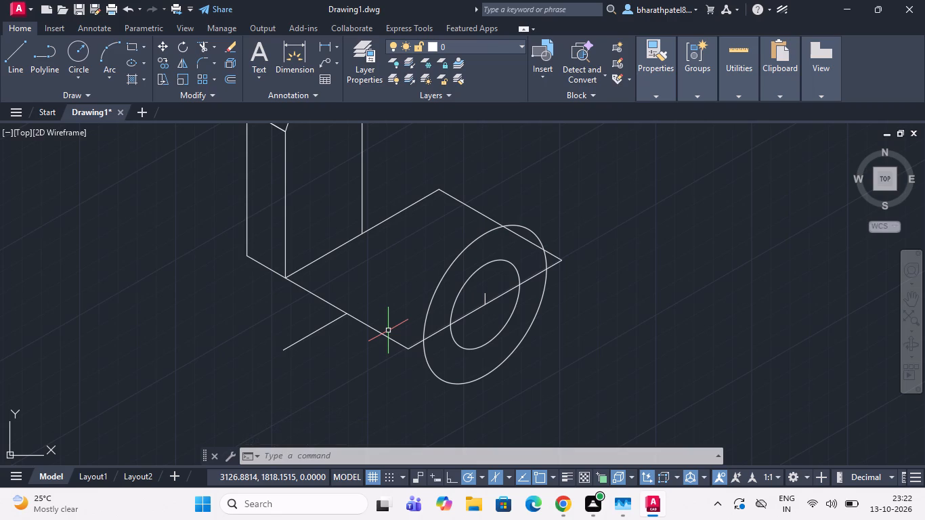
Trim the halves of both isocircles that lie below the base's lower-right edge.
scroll(389, 331, "down", 3)
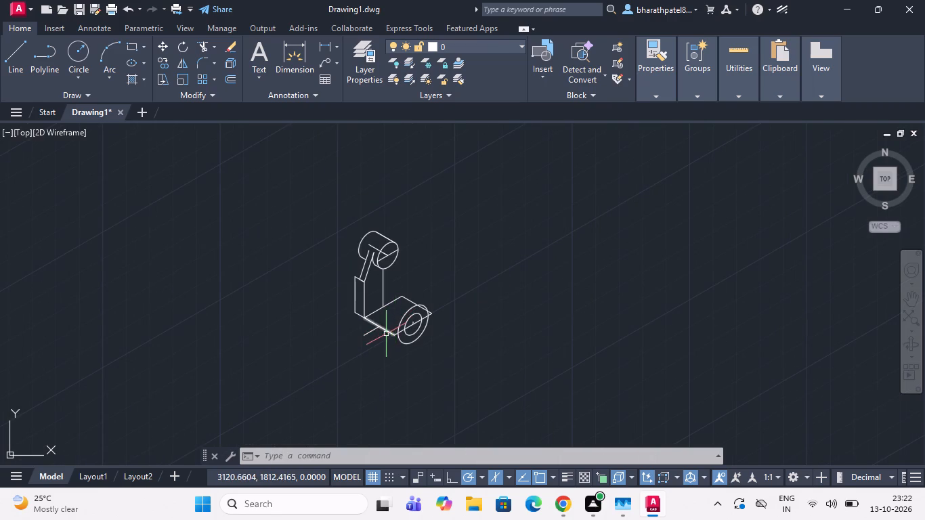
scroll(386, 334, "up", 3)
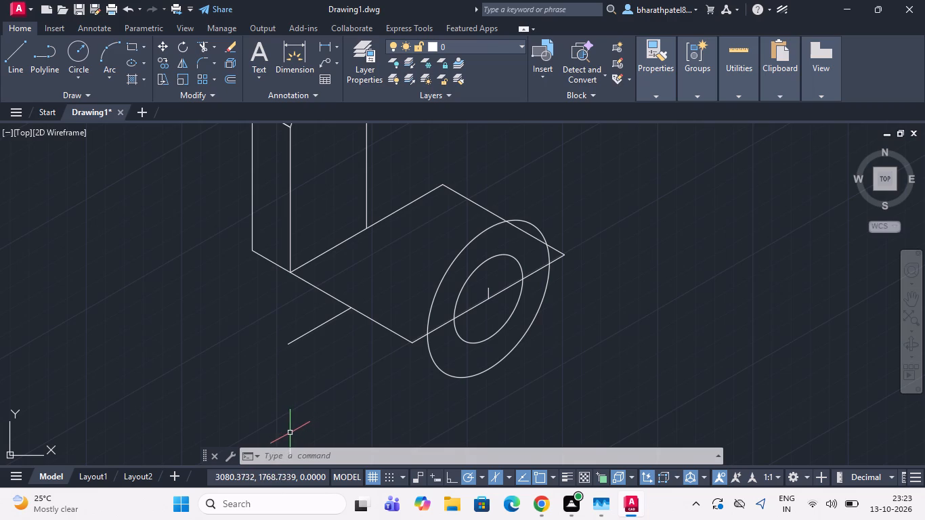
scroll(312, 372, "down", 1)
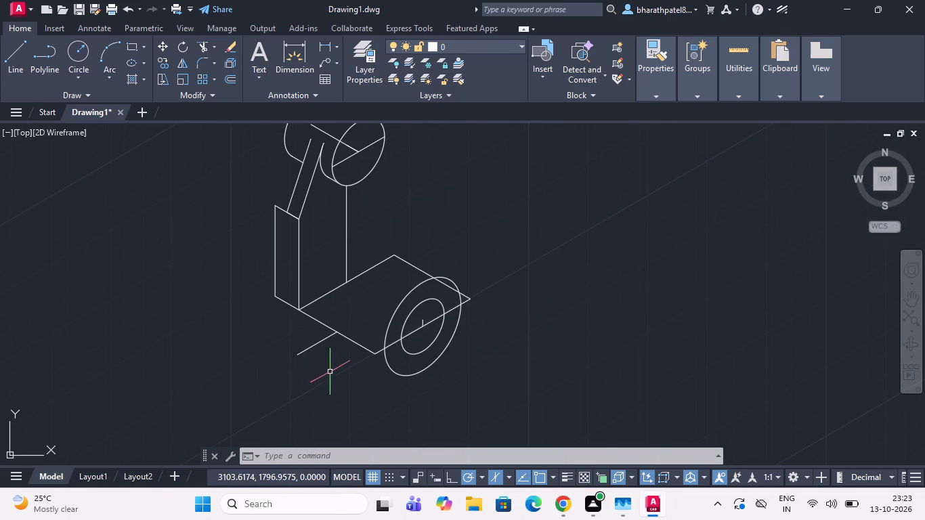
left_click(201, 47)
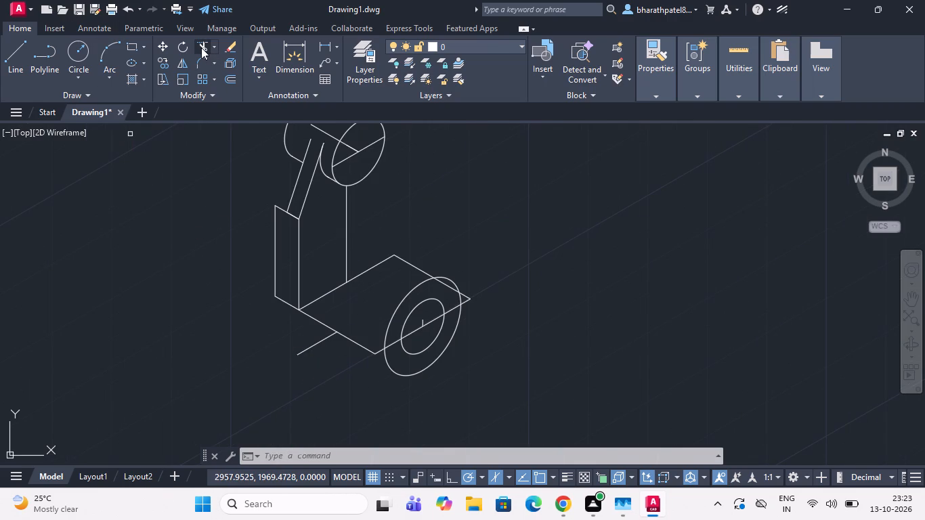
left_click_drag(368, 382, 412, 355)
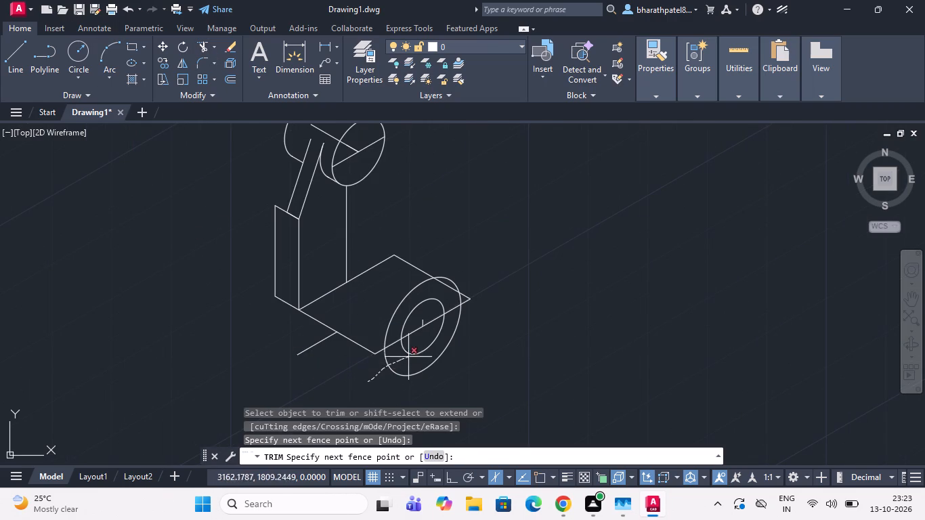
left_click_drag(412, 355, 480, 334)
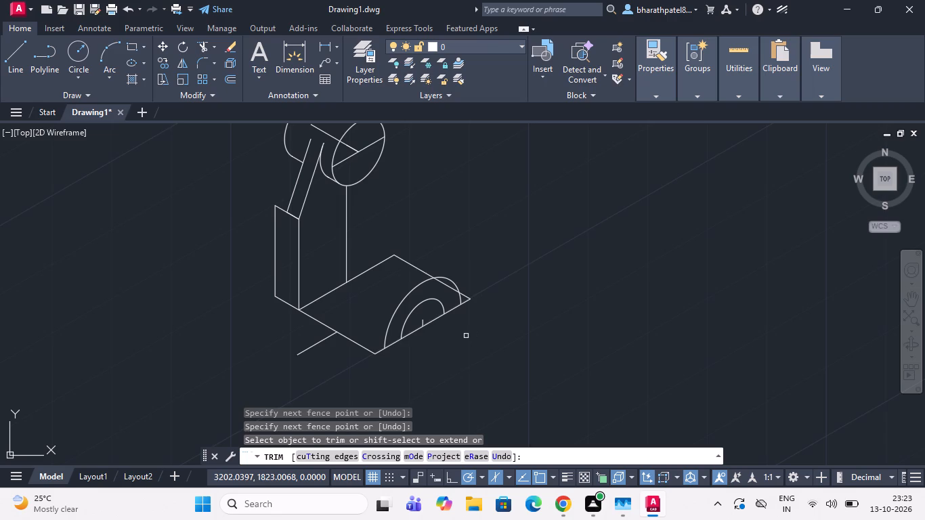
scroll(453, 337, "down", 2)
scroll(436, 347, "up", 2)
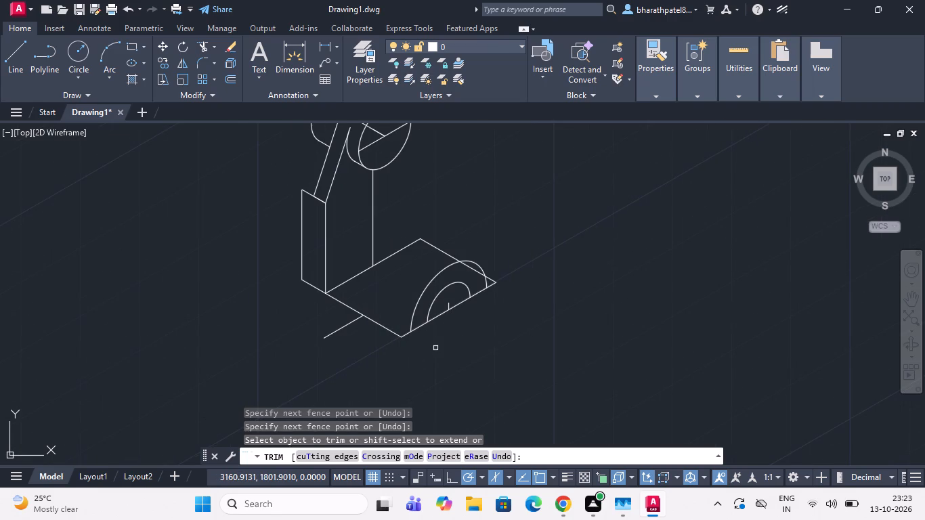
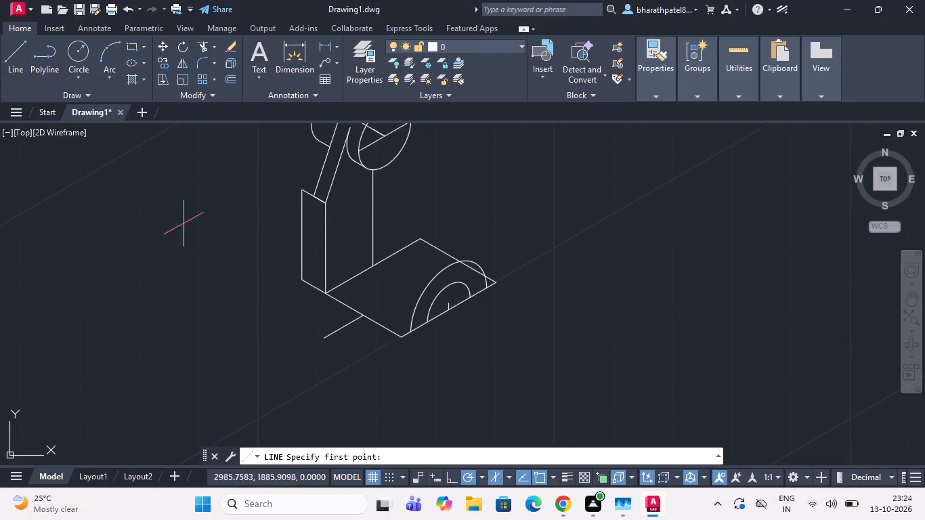
Draw a 40-unit line at 210° from the midpoint of the base's lower-right edge along that edge.
left_click(450, 308)
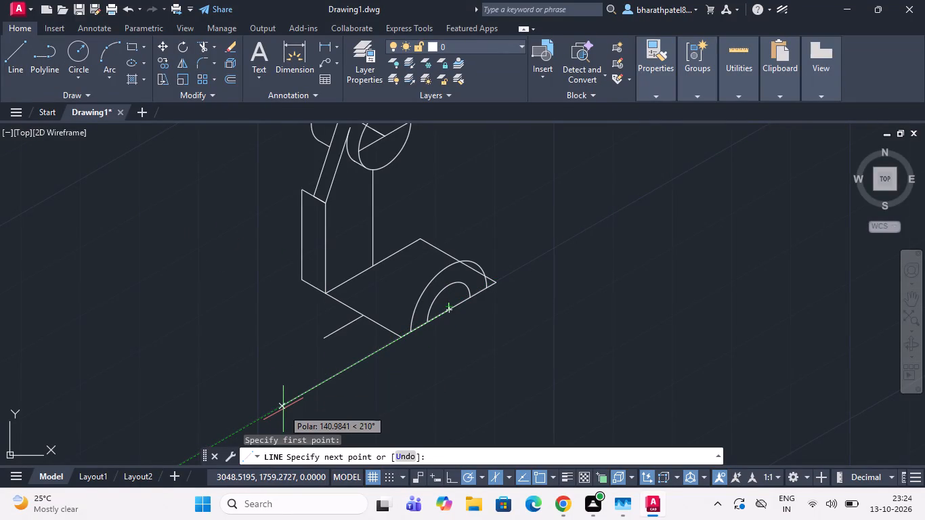
type("40")
key("Return")
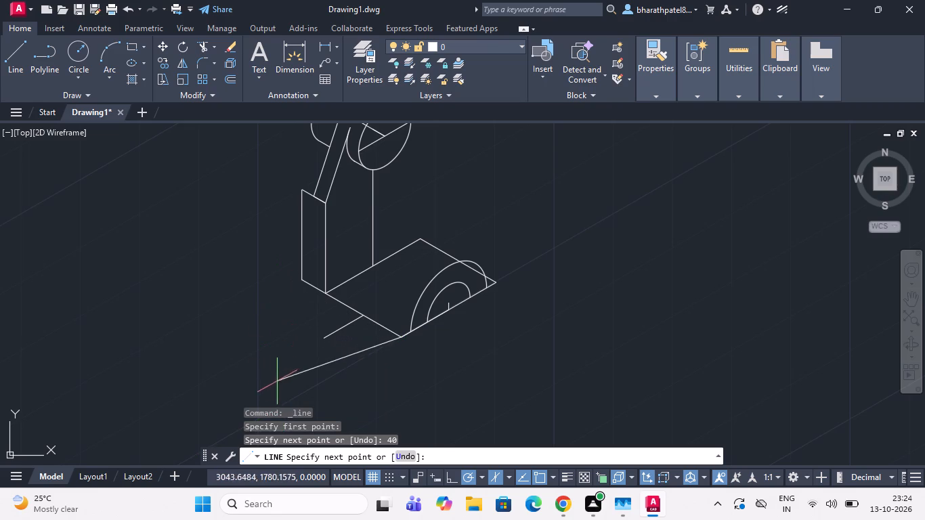
key("Escape")
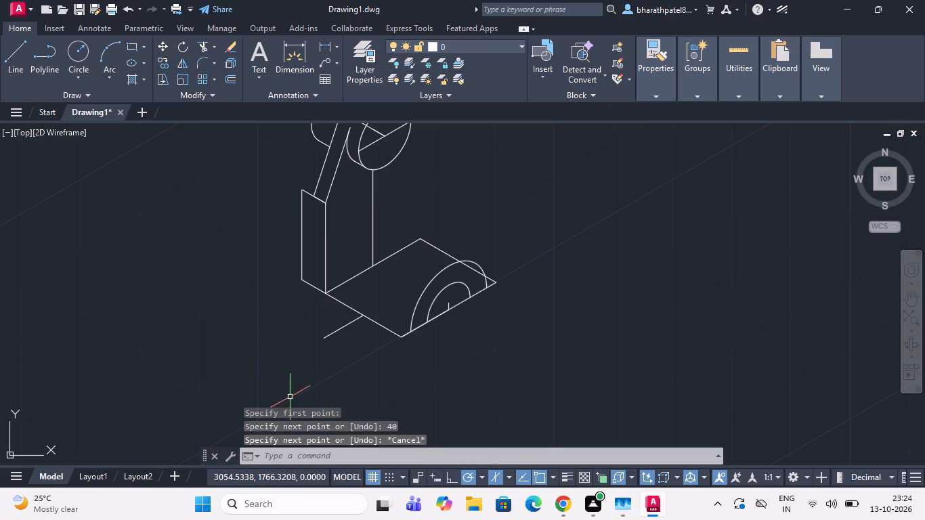
Draw an isocircle of radius 15 on the top isoplane, centred at the midpoint of the base's lower-left edge.
scroll(364, 321, "up", 4)
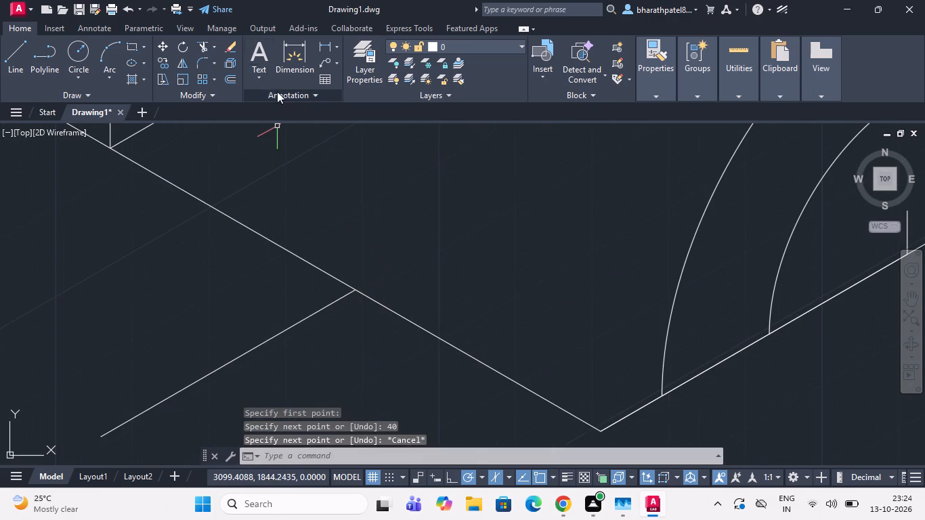
key("e")
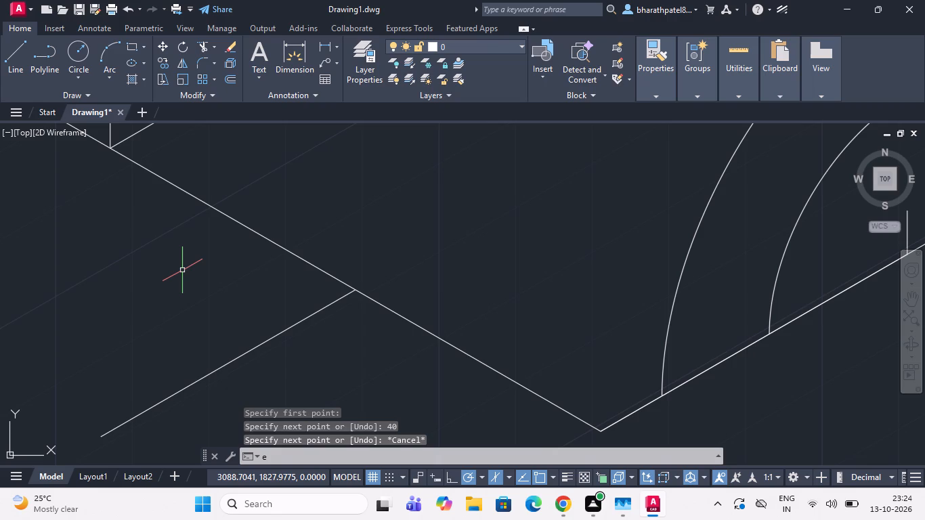
type("ll")
key("Return")
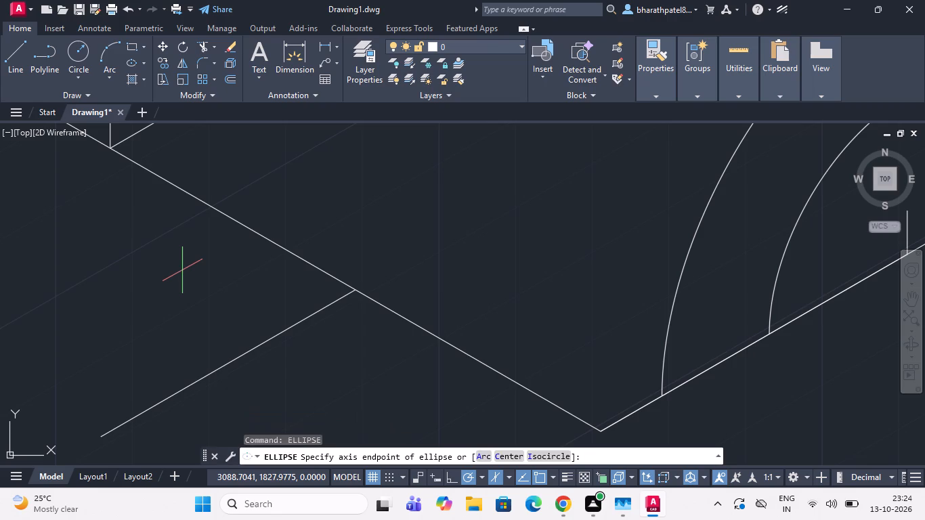
left_click(542, 452)
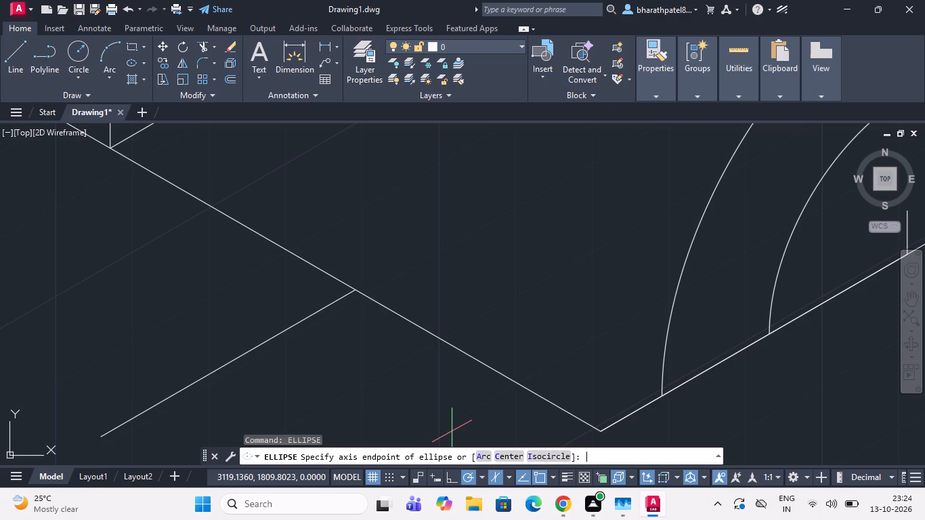
left_click(353, 291)
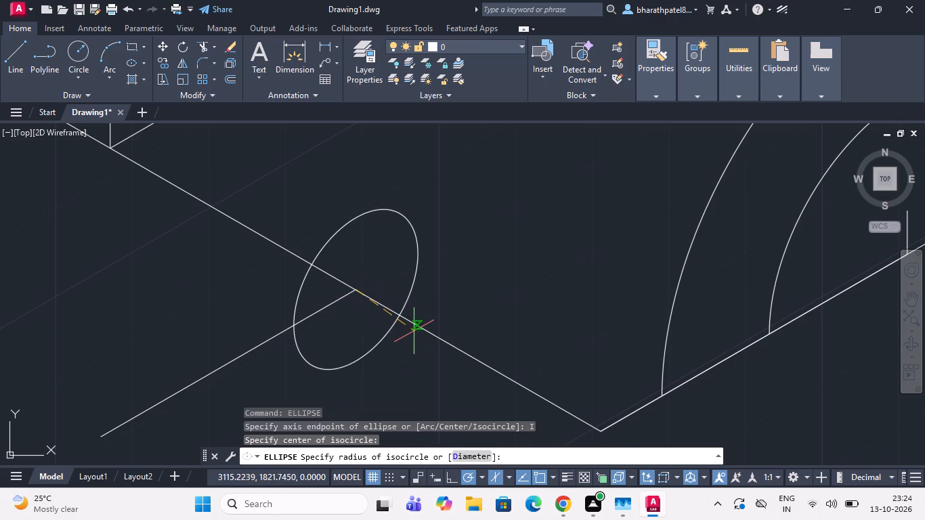
key("F5")
key("F5")
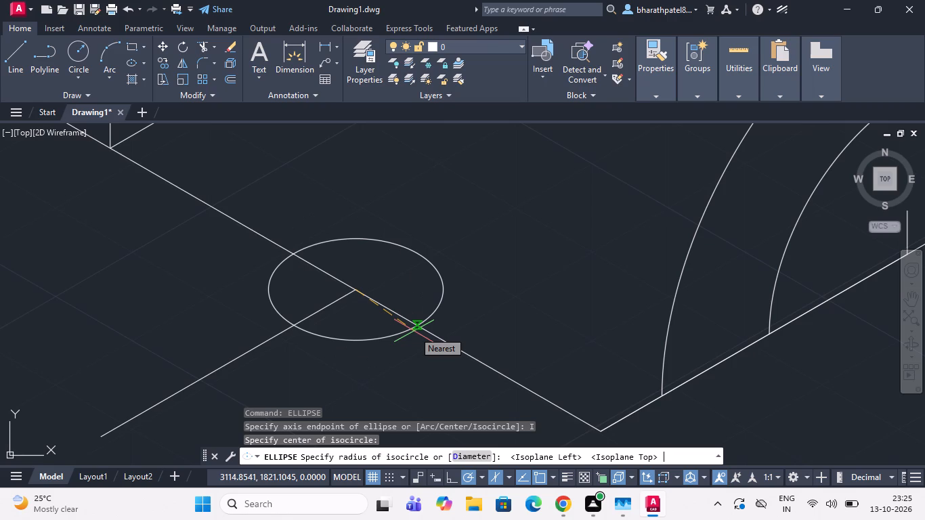
key("1")
key("5")
key("Return")
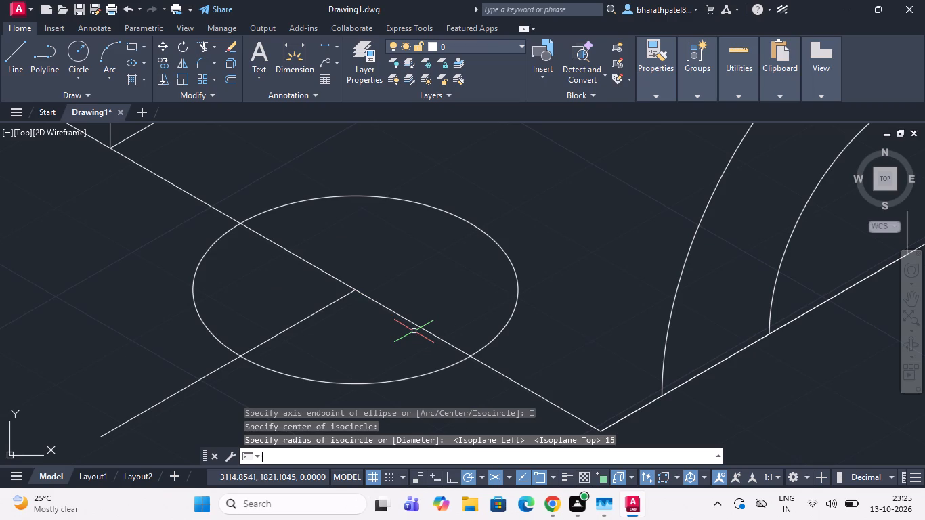
Copy the outer semicircular arc from the midpoint of the base's lower-right edge to the foot of the vertical line on the base's upper-left edge.
scroll(414, 328, "down", 3)
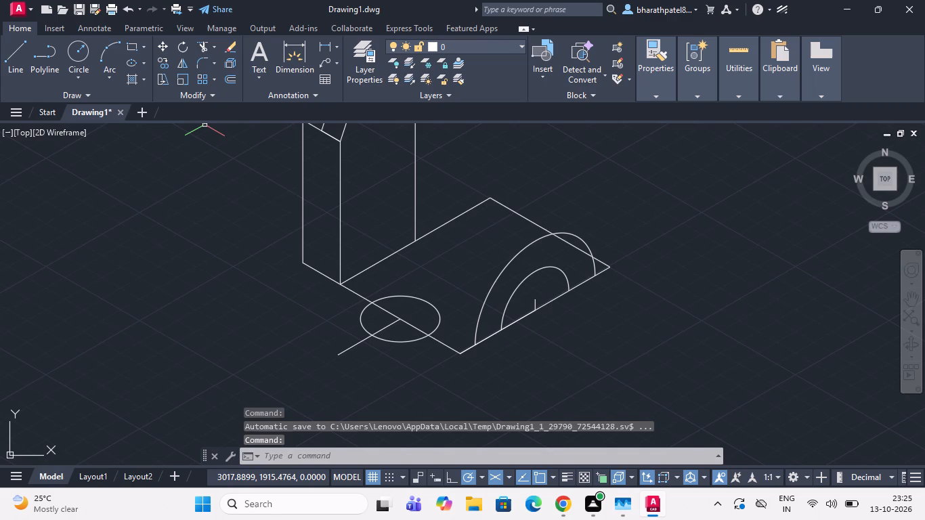
scroll(396, 316, "down", 2)
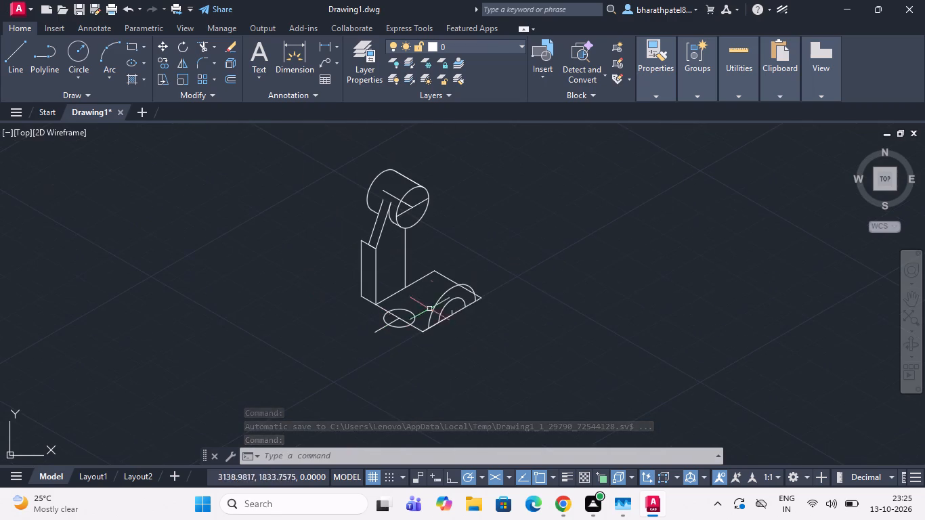
scroll(477, 278, "up", 2)
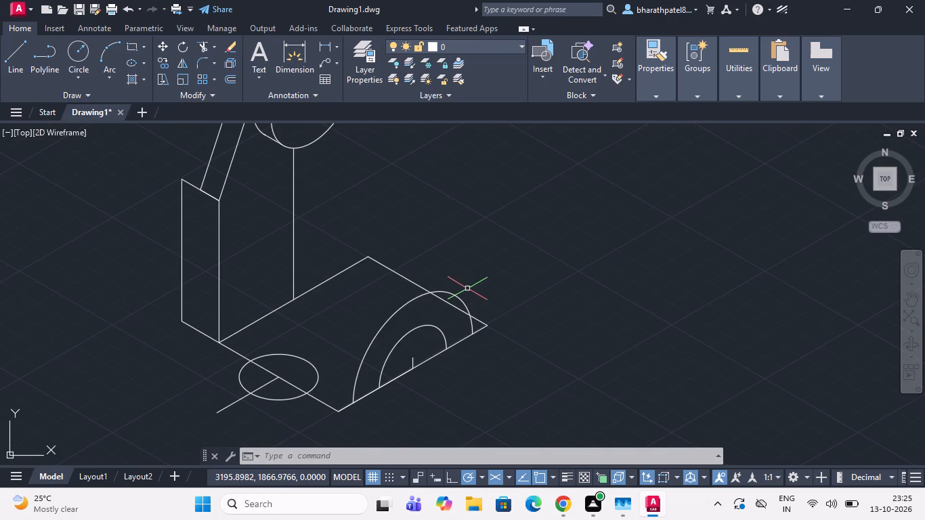
left_click(395, 311)
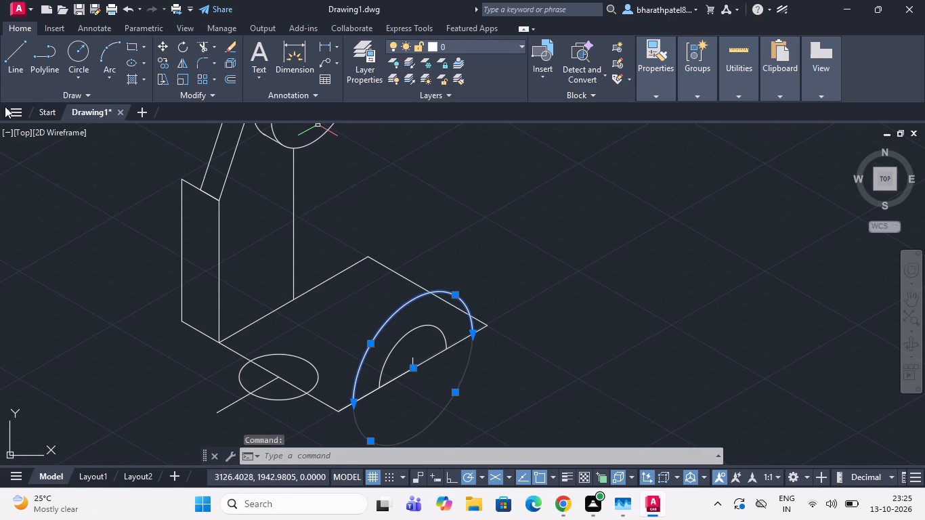
left_click(163, 61)
left_click(410, 370)
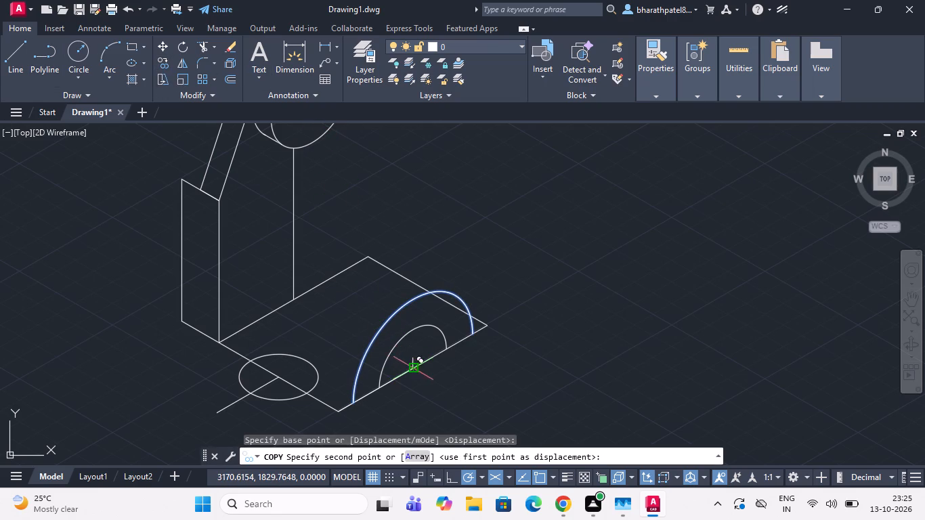
scroll(407, 370, "up", 4)
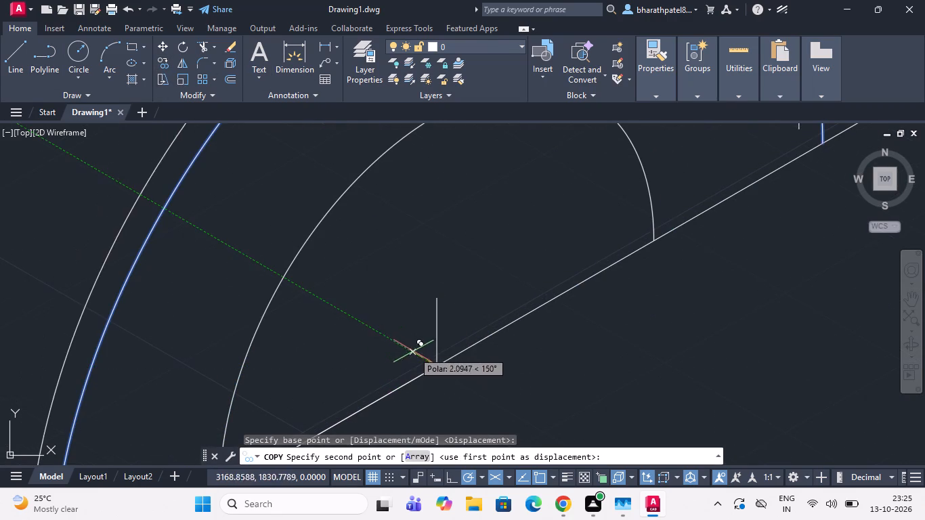
scroll(437, 364, "down", 3)
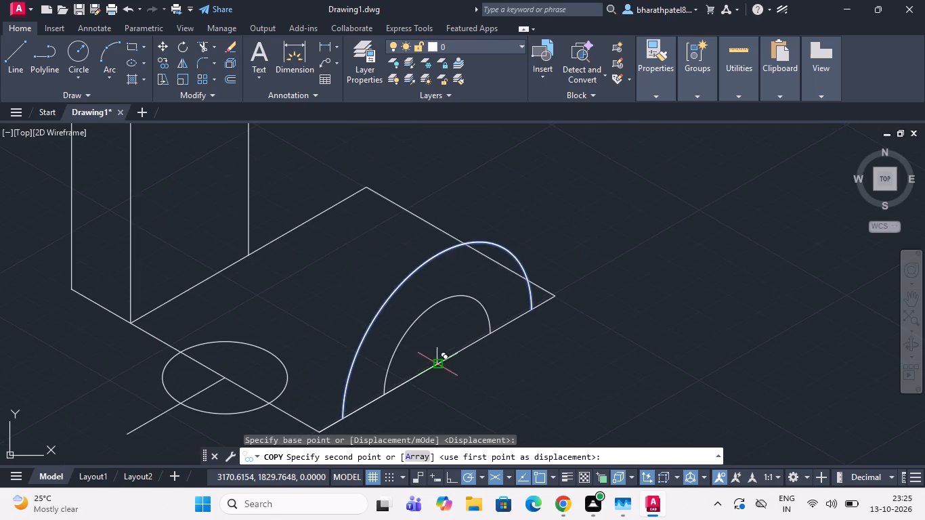
scroll(270, 226, "up", 3)
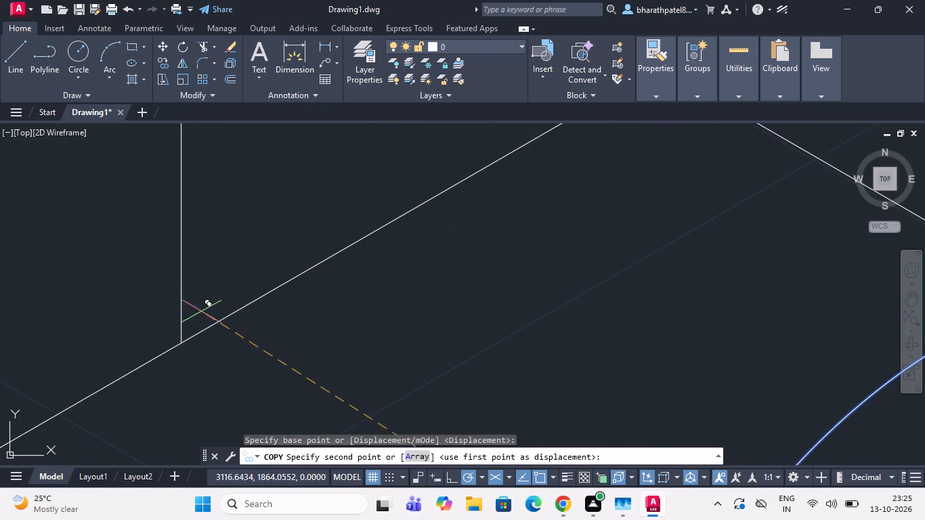
left_click(182, 340)
scroll(182, 340, "down", 2)
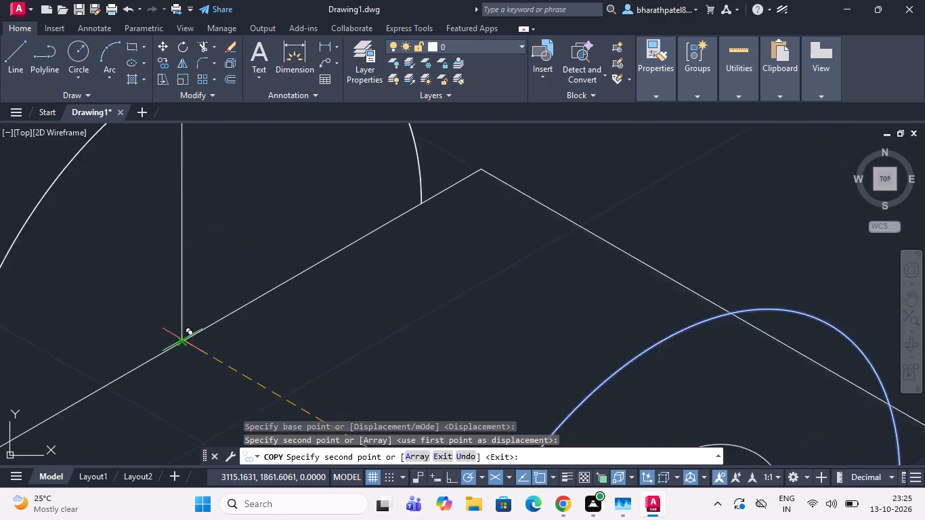
scroll(182, 340, "down", 3)
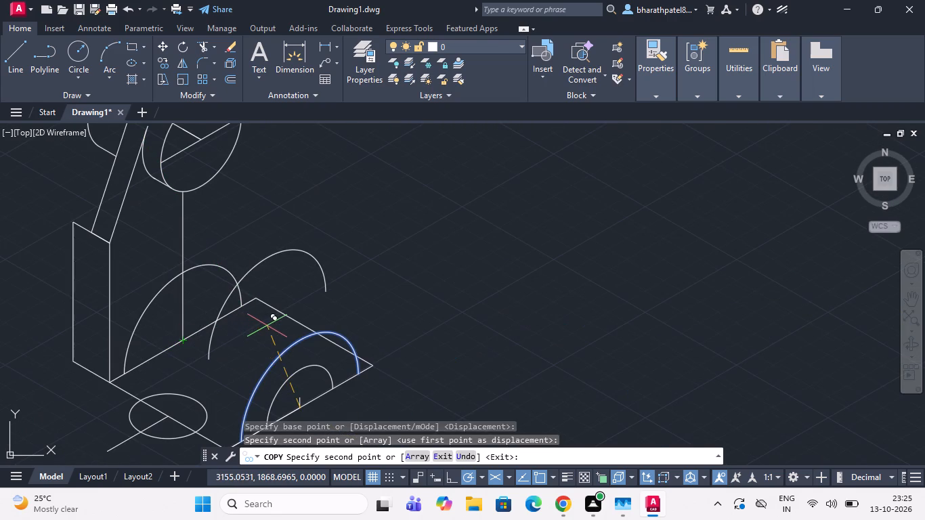
key("Escape")
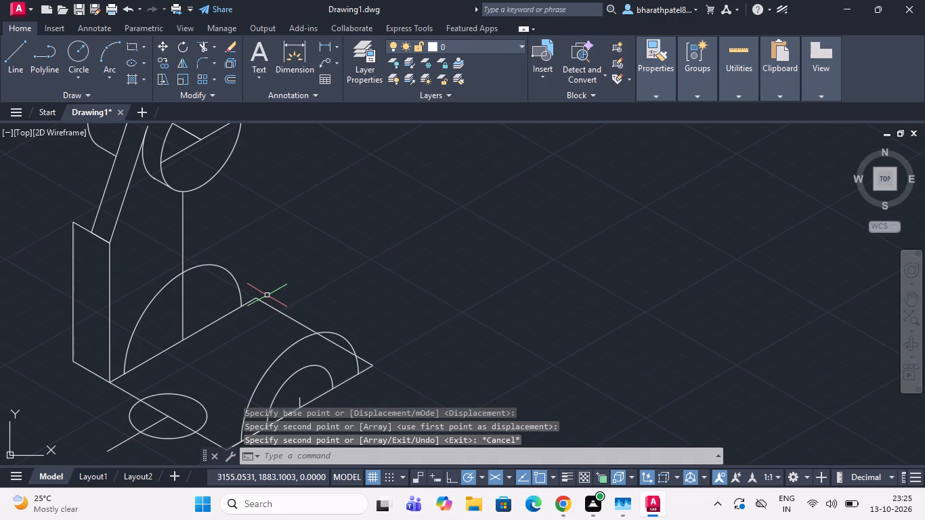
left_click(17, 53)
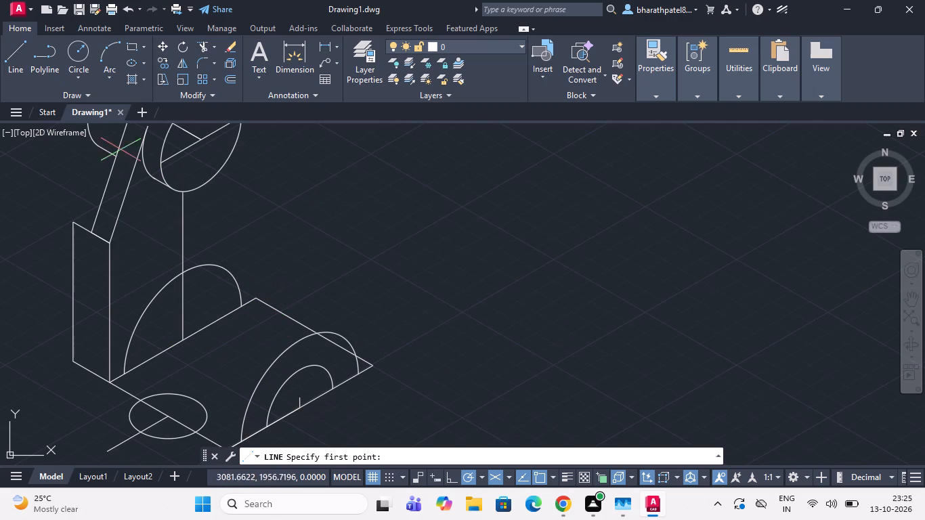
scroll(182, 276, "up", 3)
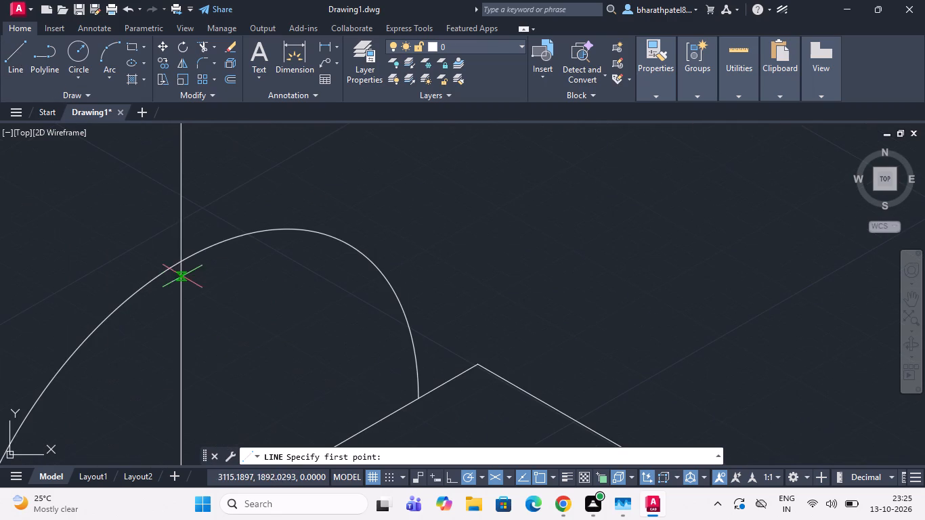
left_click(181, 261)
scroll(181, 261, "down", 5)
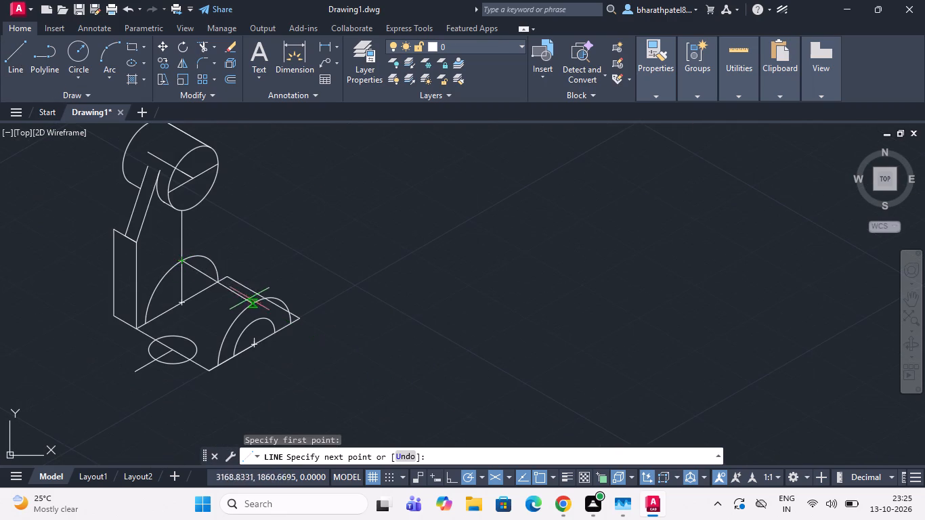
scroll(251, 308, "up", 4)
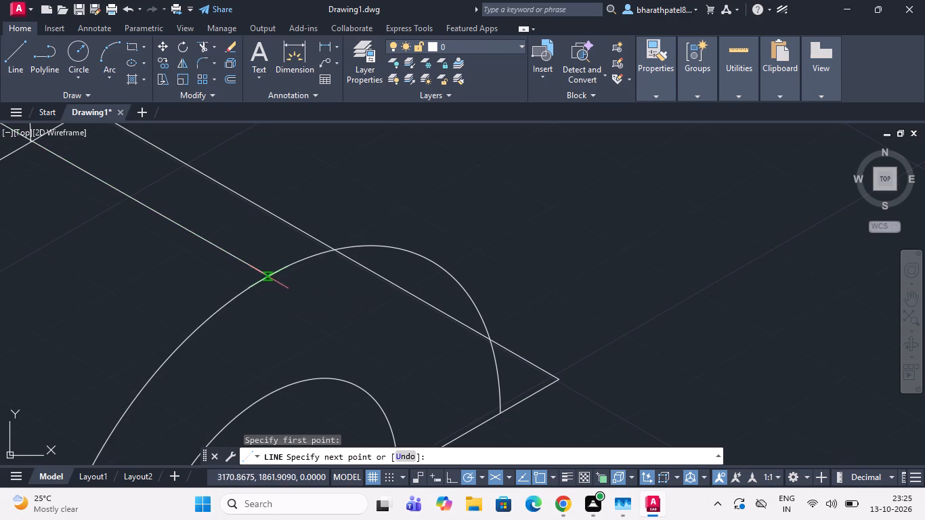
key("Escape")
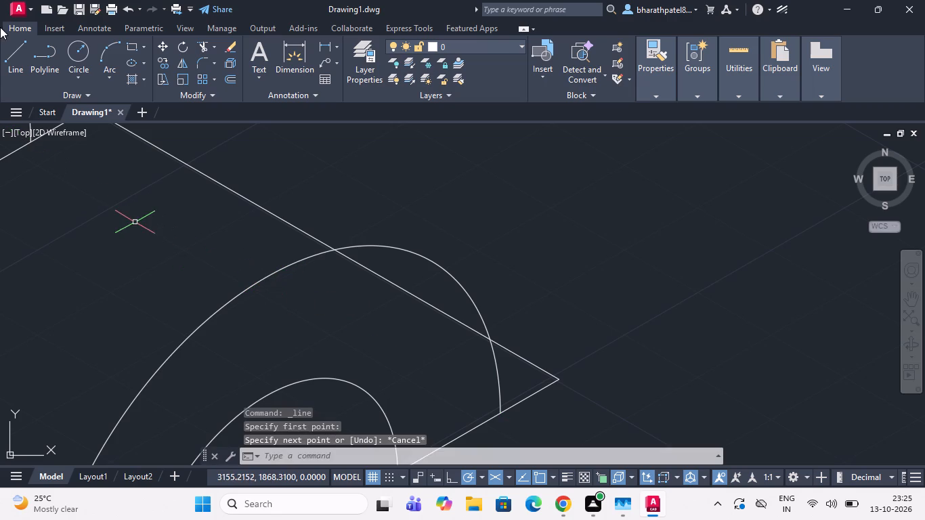
Draw a vertical line about 40 units long from the midpoint of the base's lower-right edge up to its upper-right edge.
left_click(8, 47)
scroll(152, 110, "down", 5)
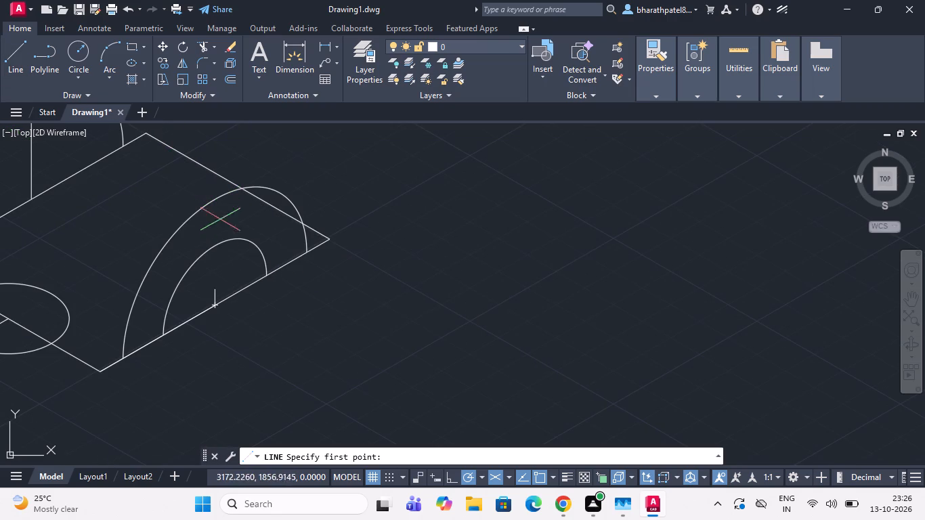
left_click(217, 304)
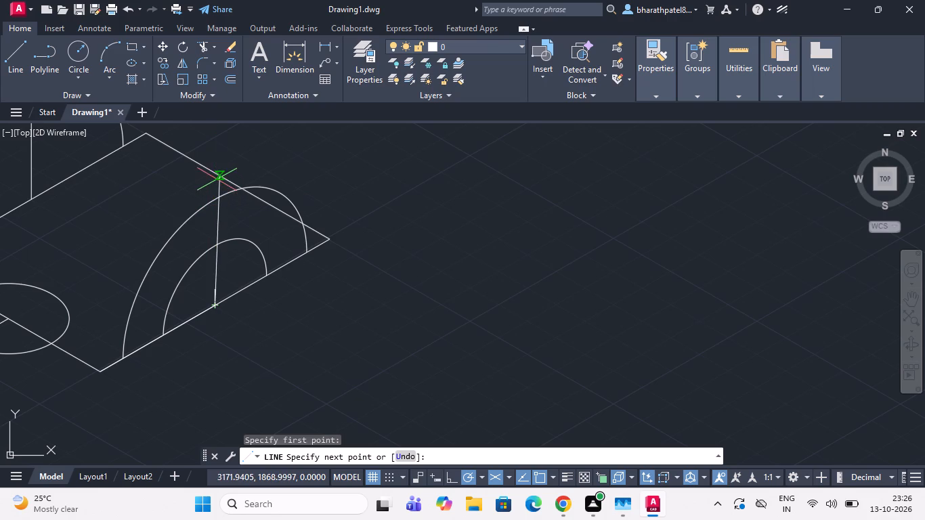
left_click(211, 179)
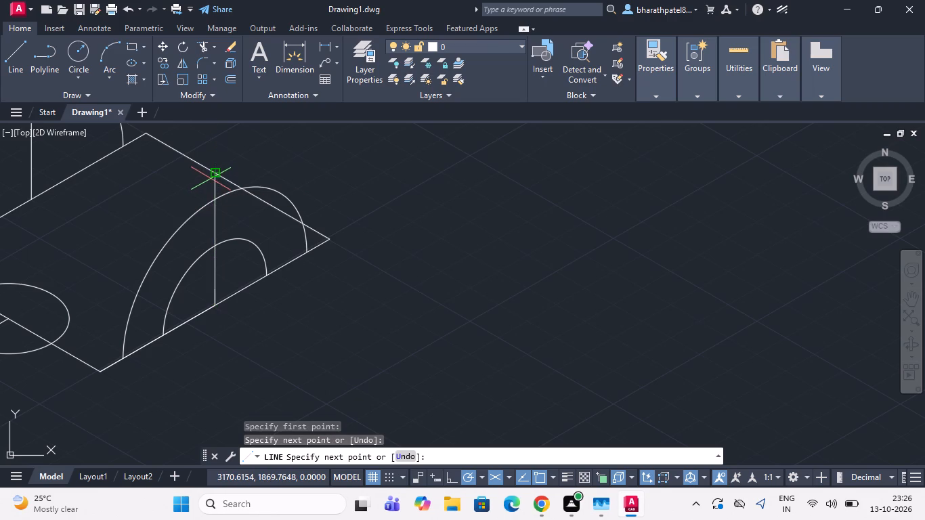
key("Escape")
Draw a line joining the rear and front outer arcs, between the points where each arc crosses its vertical line.
left_click(12, 54)
scroll(173, 269, "down", 1)
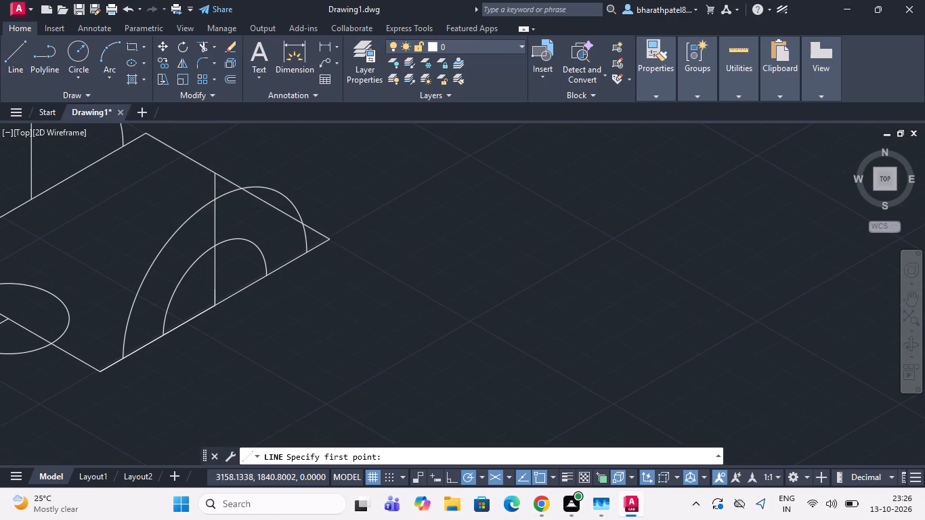
scroll(173, 269, "down", 1)
scroll(121, 183, "up", 3)
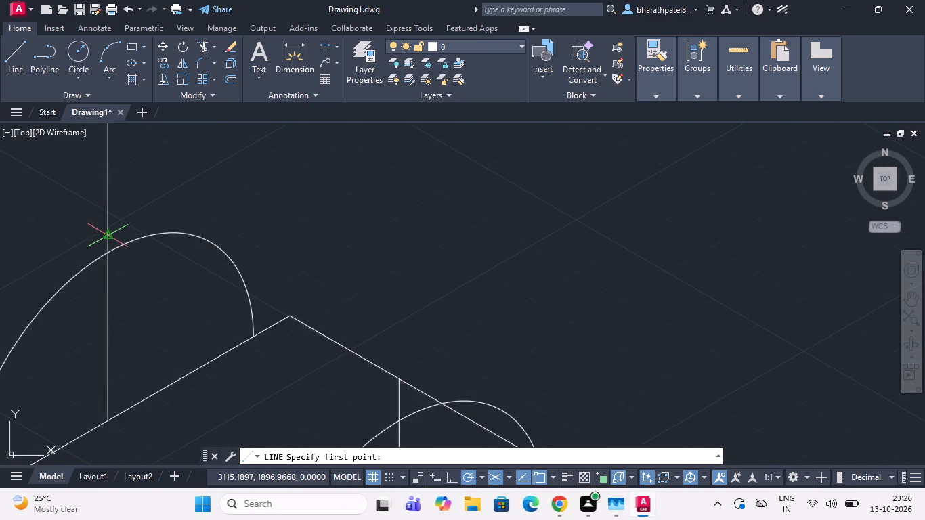
left_click(106, 254)
scroll(107, 255, "down", 3)
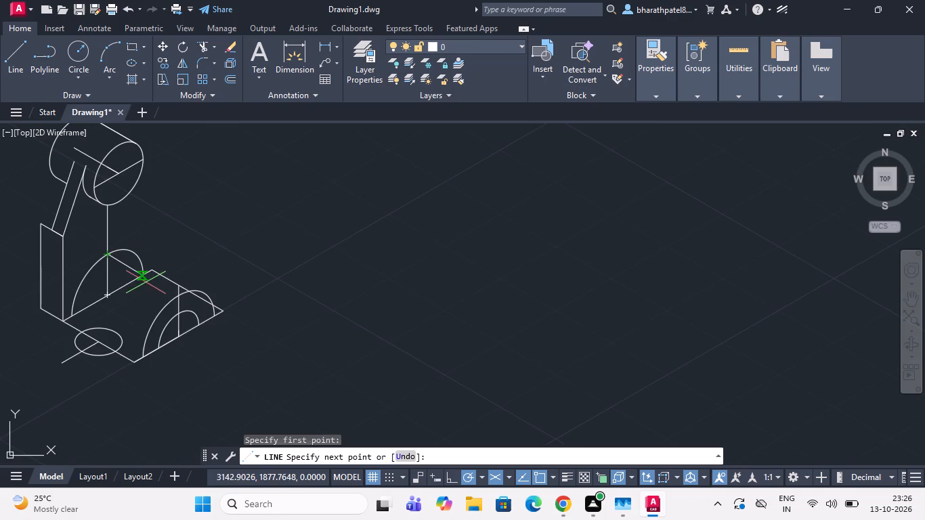
scroll(150, 292, "up", 4)
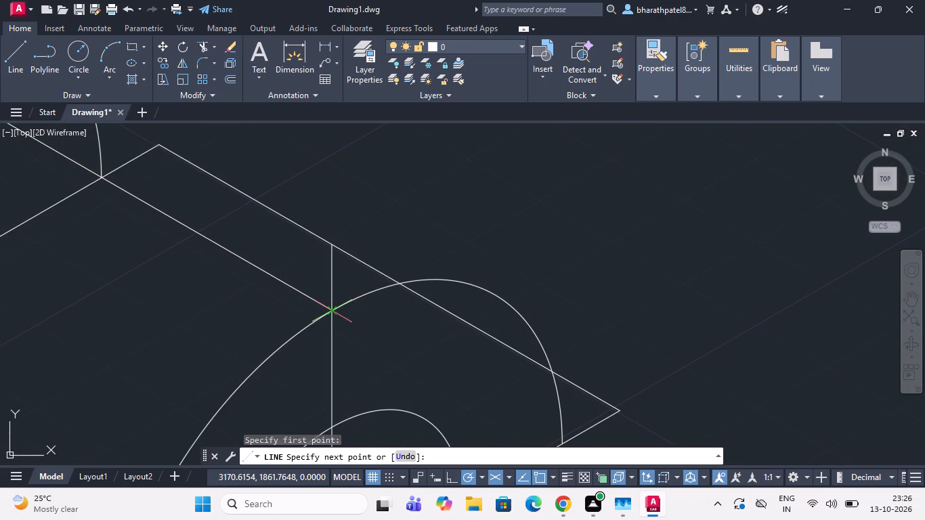
left_click(332, 313)
key("Escape")
Trim the part of the front vertical line that extends above the front outer arc.
scroll(303, 229, "down", 1)
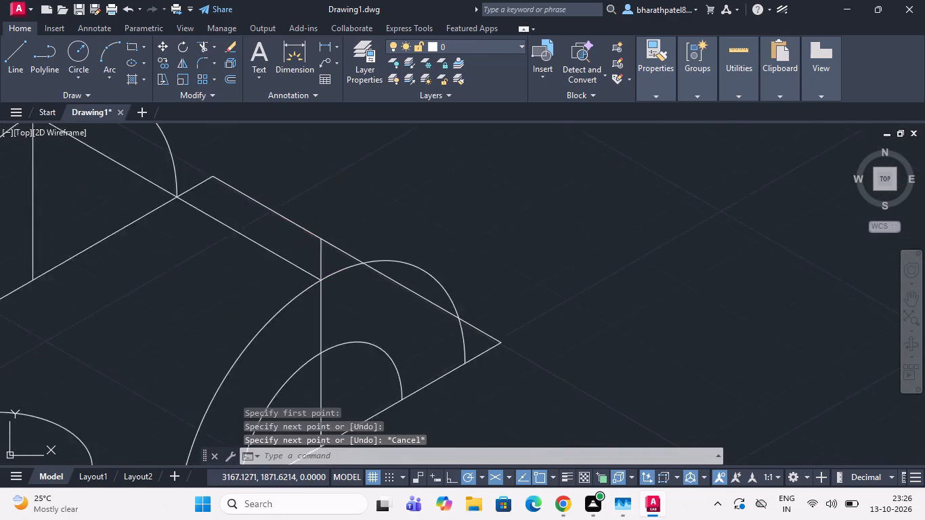
scroll(303, 229, "down", 2)
left_click(200, 47)
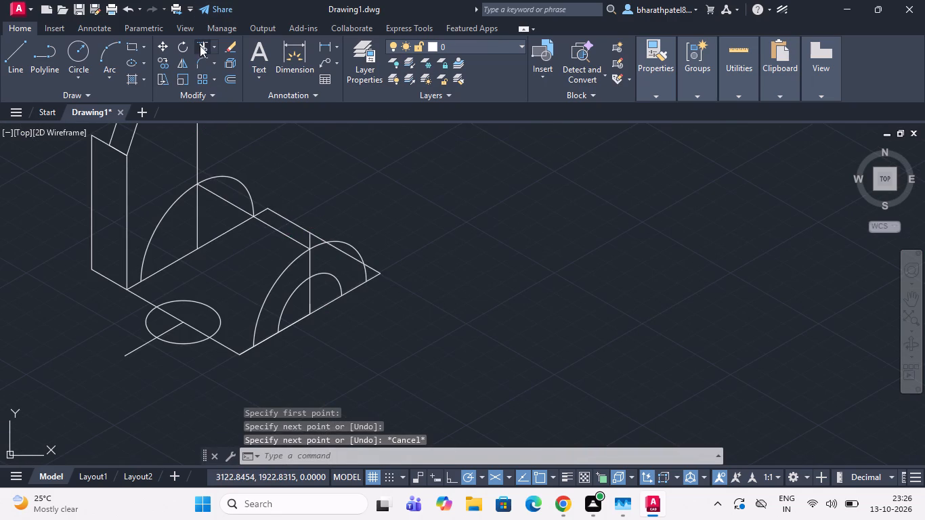
left_click(310, 242)
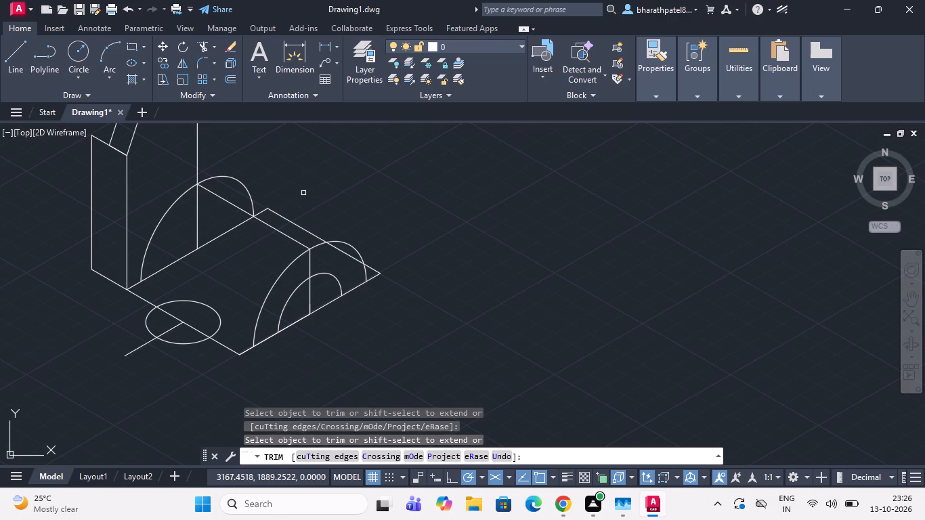
key("Escape")
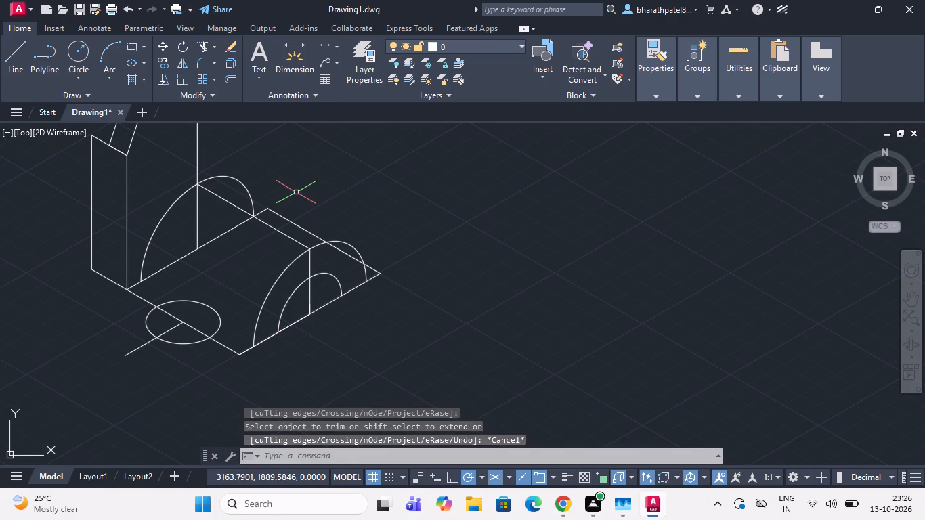
Draw connected lines from the base's front corner to the isocircle's crossing on the lower-left edge, and across the base just past its upper-right edge.
scroll(288, 195, "down", 1)
scroll(265, 162, "up", 2)
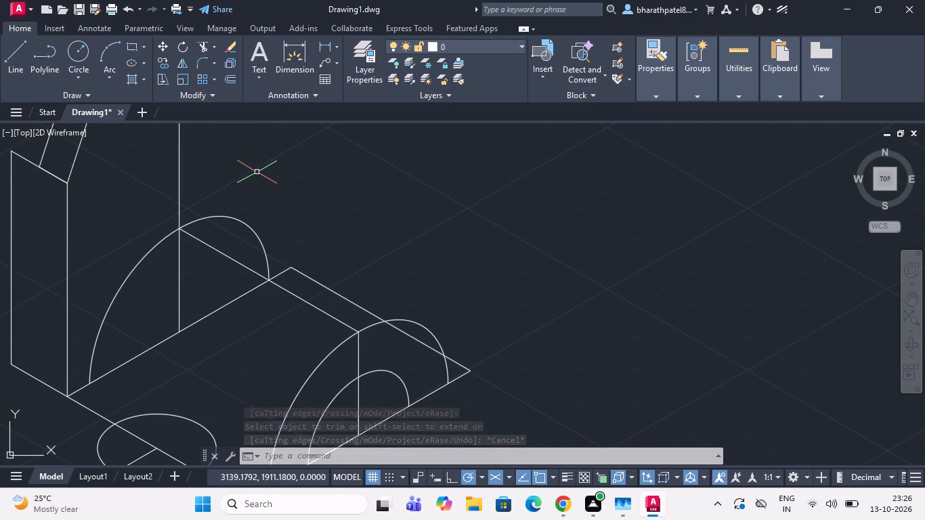
scroll(234, 194, "down", 2)
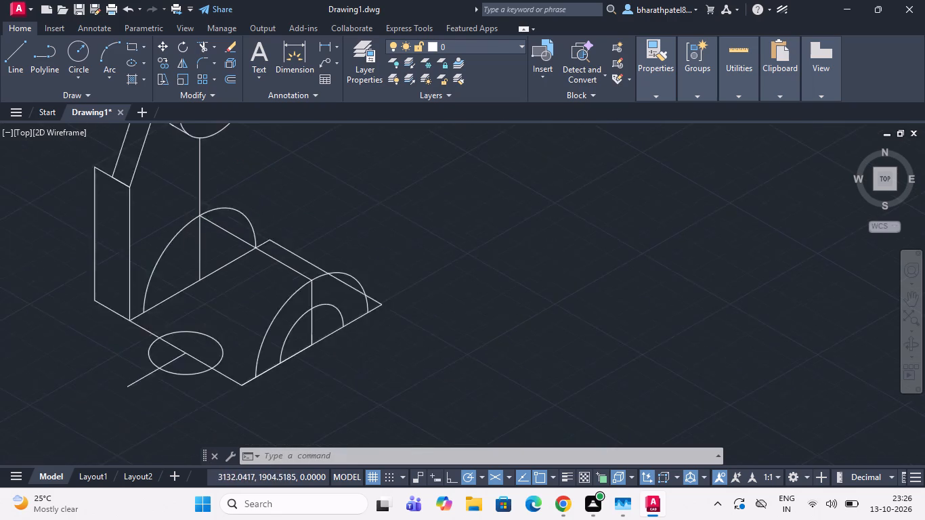
scroll(237, 300, "up", 2)
scroll(237, 300, "down", 1)
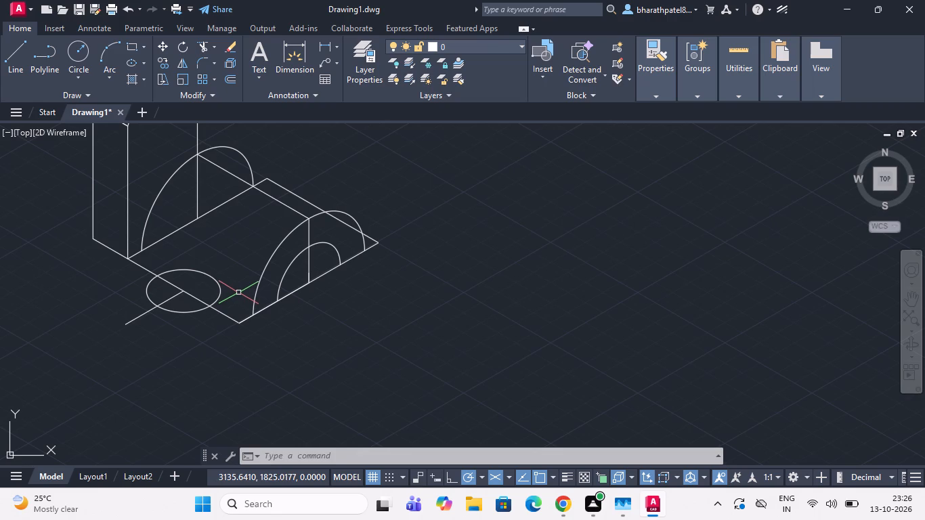
left_click(11, 53)
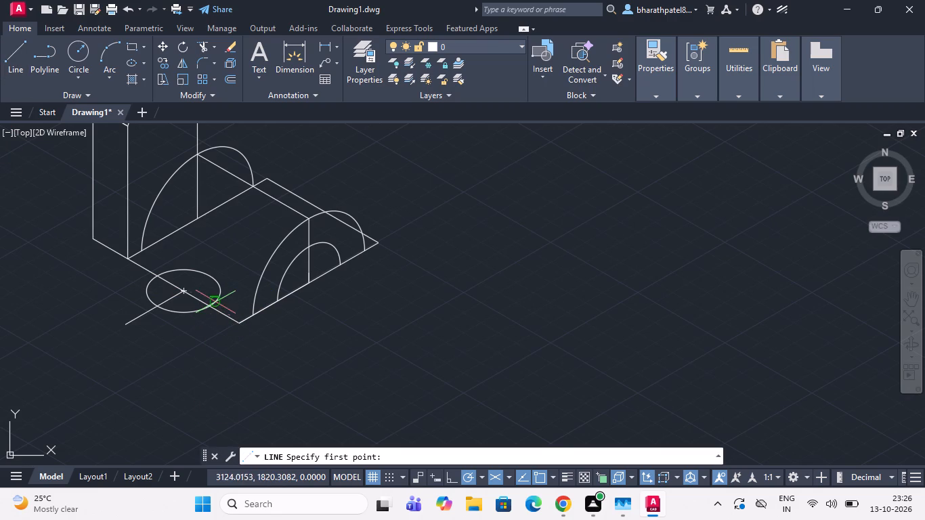
scroll(225, 307, "down", 3)
scroll(232, 295, "up", 4)
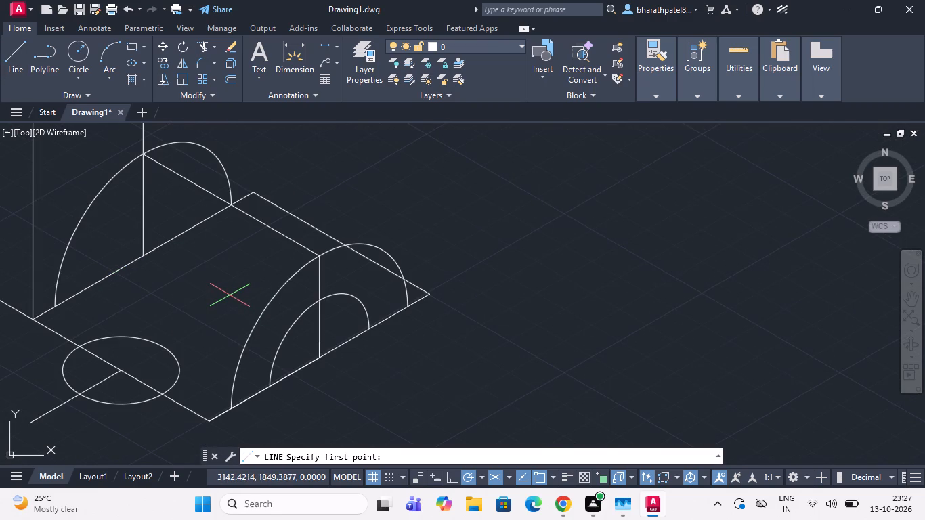
left_click(9, 51)
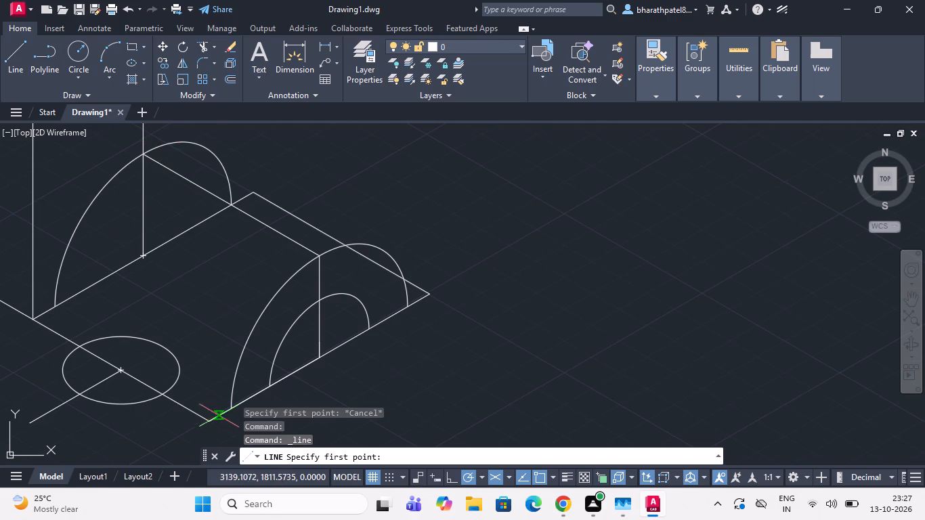
left_click(211, 424)
scroll(192, 401, "up", 2)
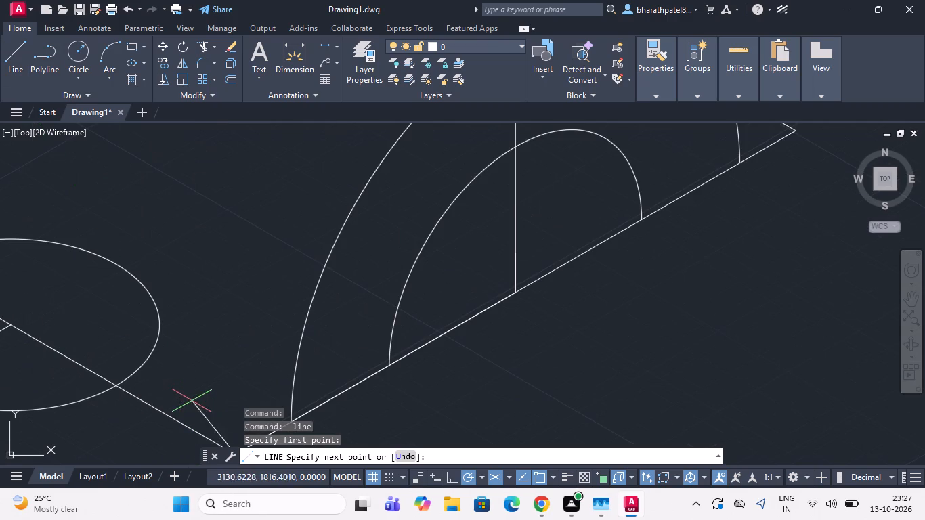
scroll(124, 385, "up", 2)
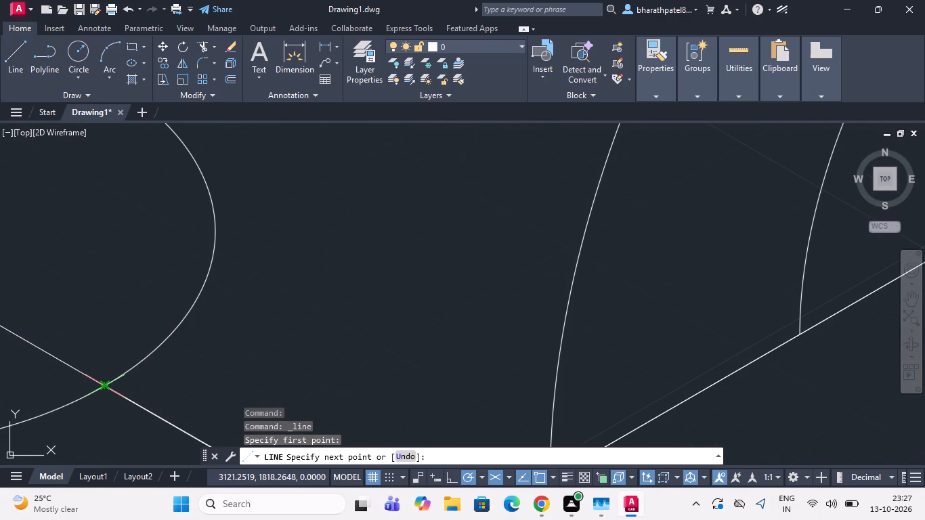
left_click(105, 384)
scroll(105, 384, "down", 4)
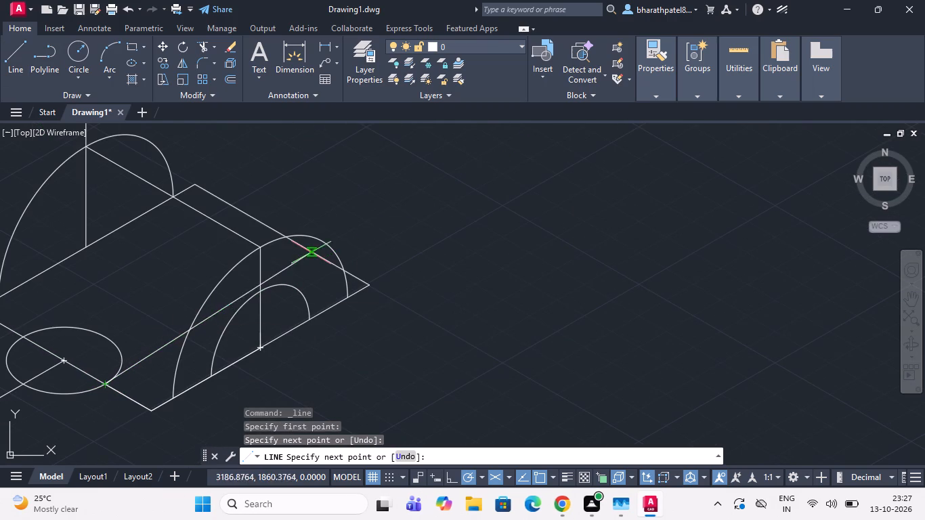
left_click(352, 244)
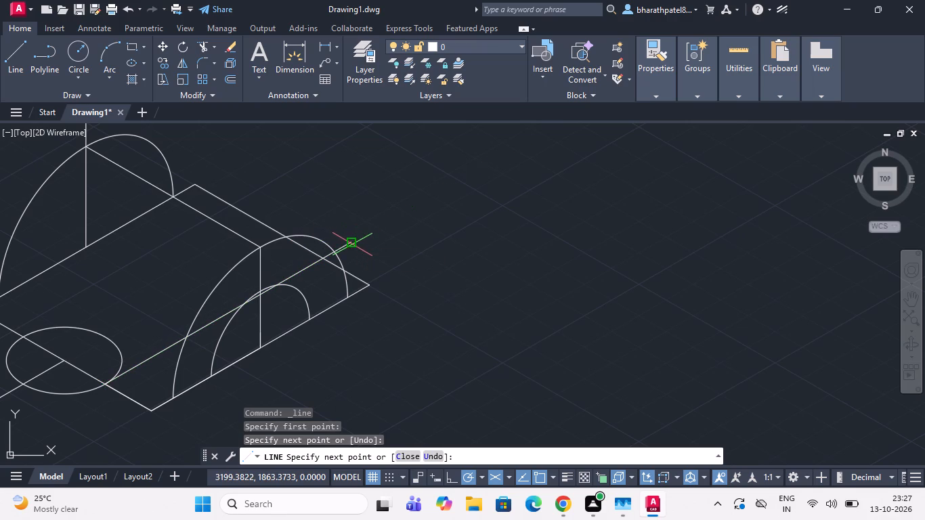
key("Escape")
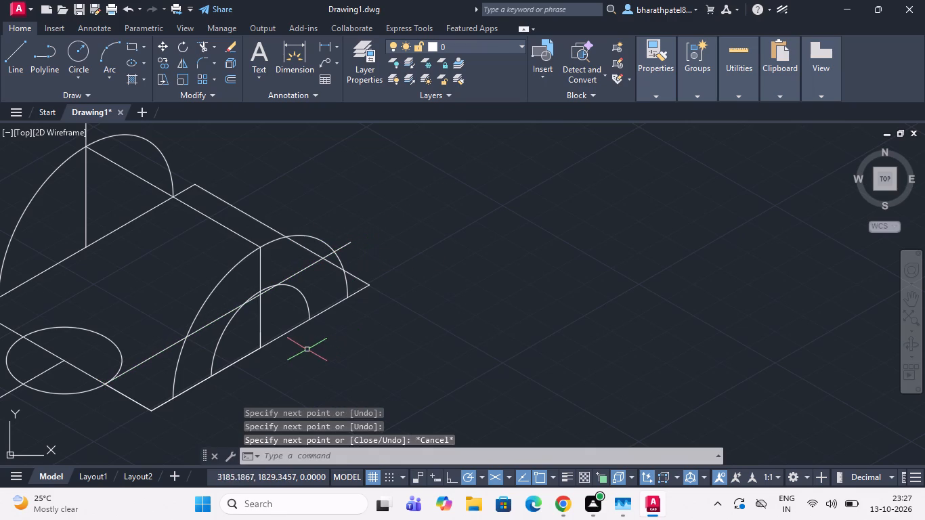
Draw a line about 19.4 units long at 150° from the midpoint of the base's lower-right edge.
scroll(269, 344, "down", 1)
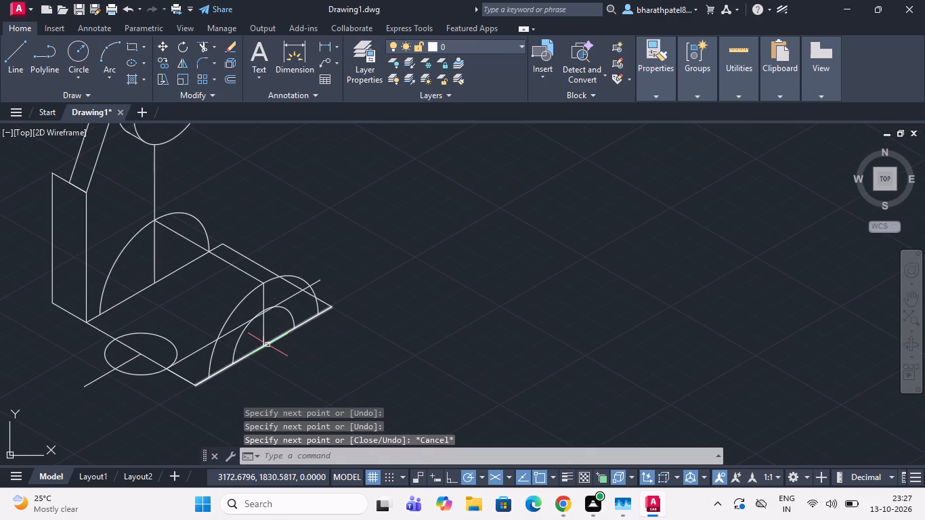
key("Escape")
left_click_drag(16, 51, 21, 58)
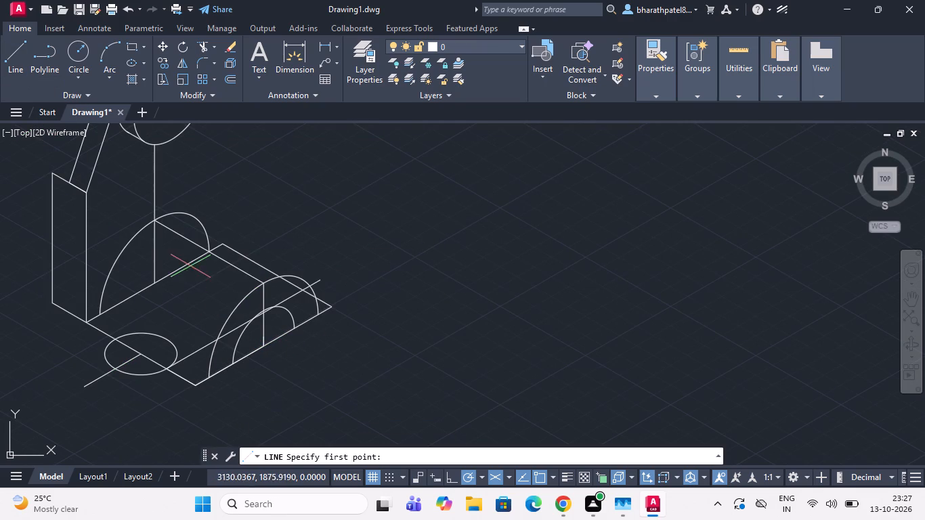
left_click(259, 349)
scroll(259, 349, "up", 3)
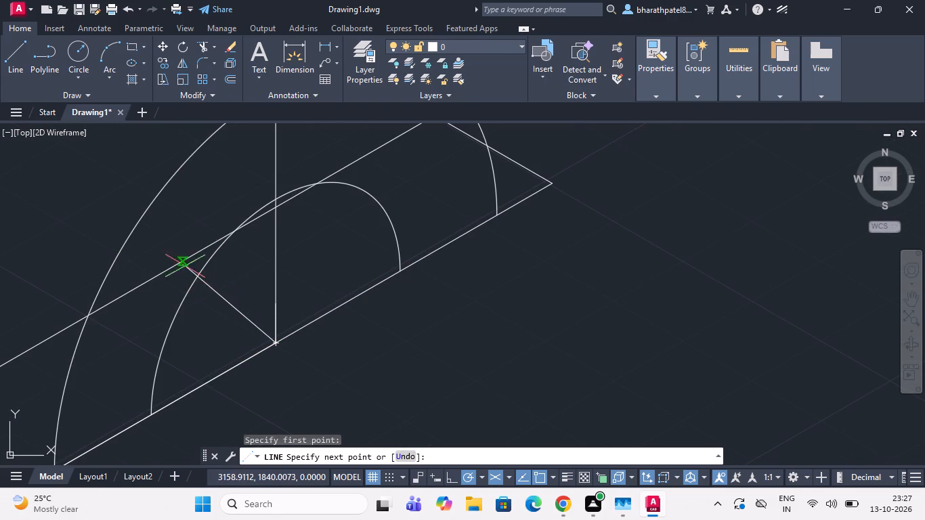
left_click(142, 265)
key("Escape")
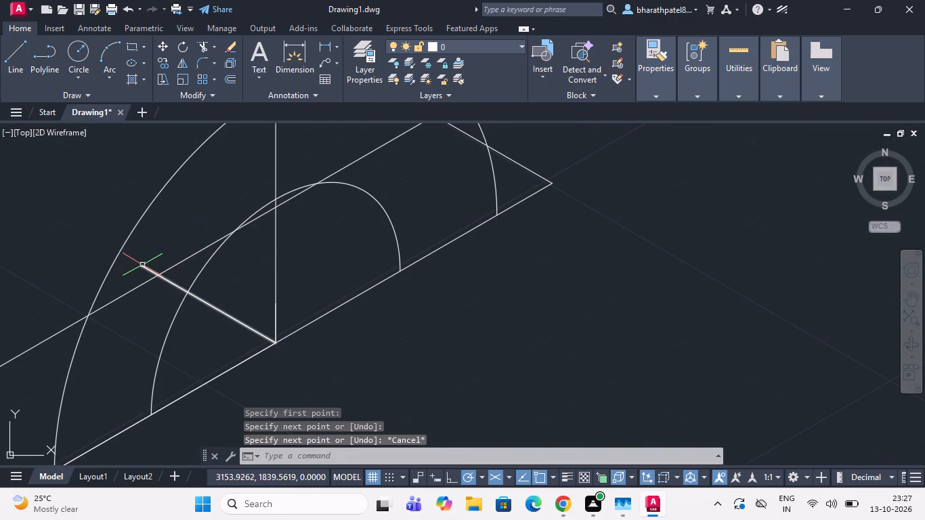
Copy the front outer arc from the midpoint of the base's lower-right edge to where the short 150° line crosses the line across the base.
scroll(213, 286, "down", 3)
left_click(202, 263)
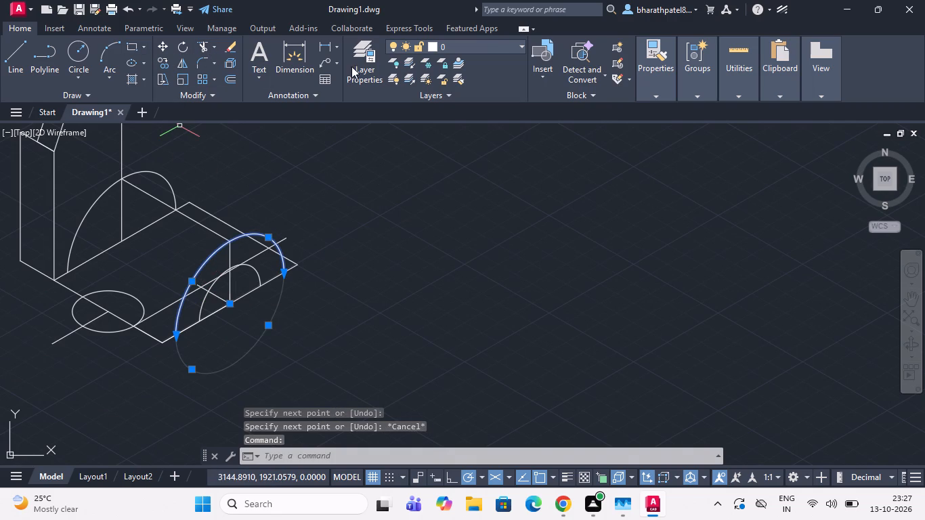
left_click(161, 64)
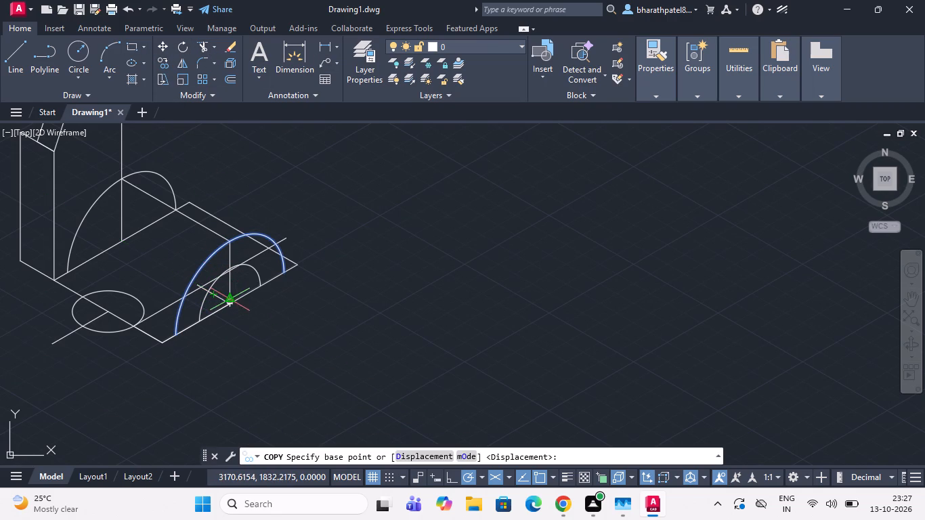
scroll(230, 301, "up", 3)
left_click(230, 318)
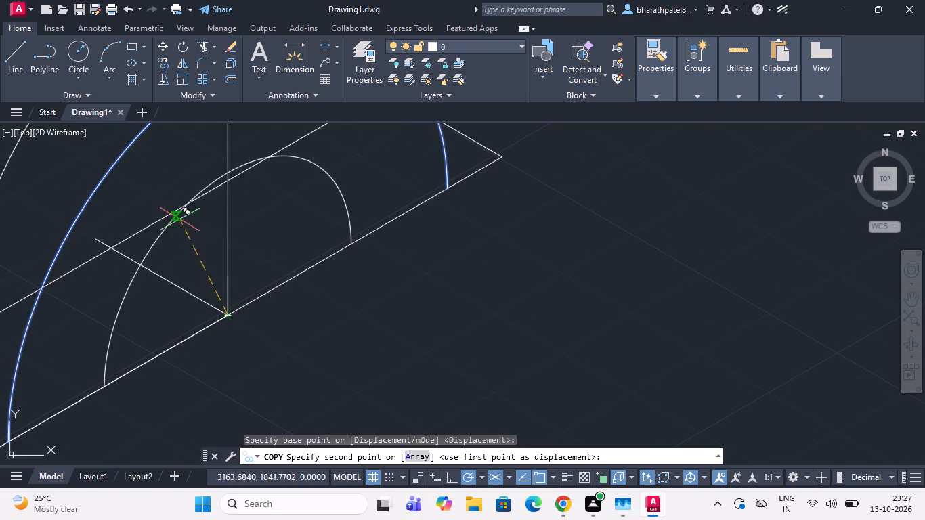
scroll(106, 239, "up", 1)
scroll(106, 239, "down", 3)
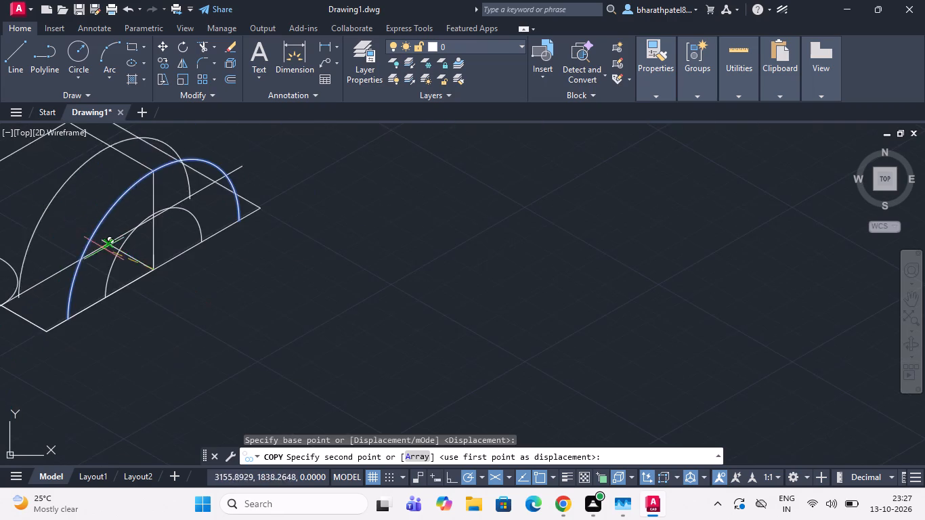
scroll(92, 251, "up", 4)
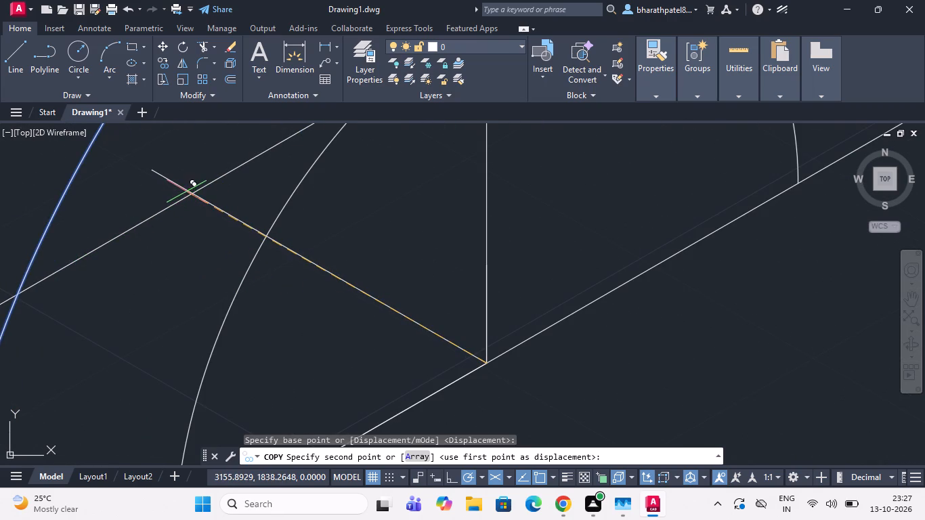
left_click(192, 194)
scroll(192, 194, "down", 3)
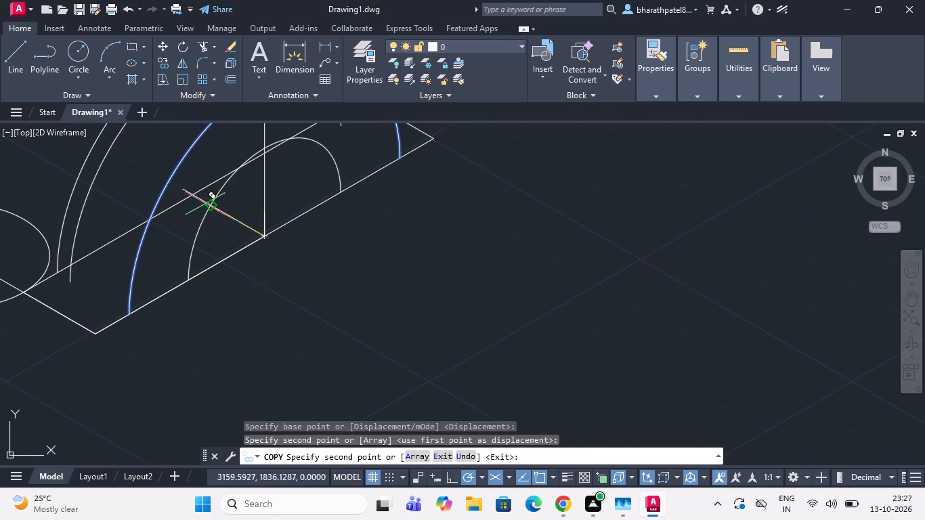
key("Escape")
Draw a vertical line 22 units upward from the centre of the isocircle on the base's lower-left edge.
scroll(250, 305, "down", 2)
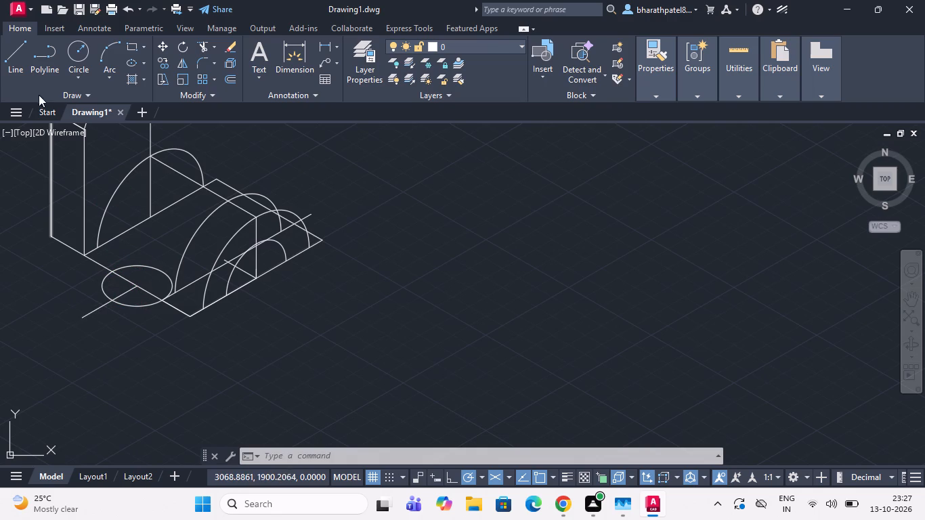
left_click(18, 53)
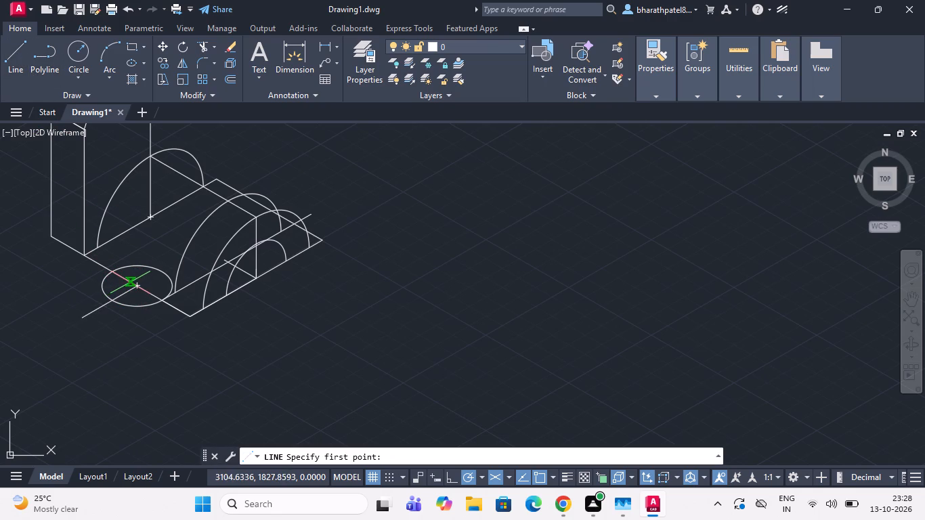
scroll(131, 282, "up", 3)
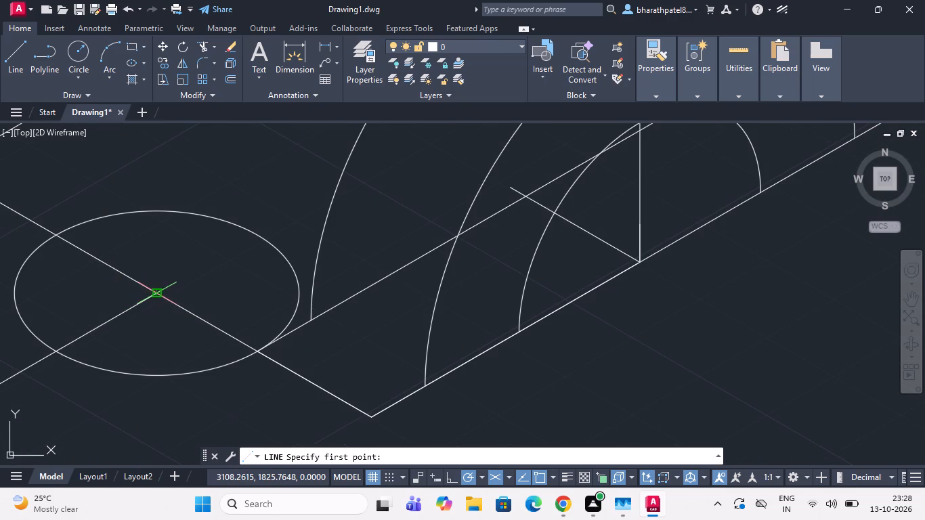
left_click(153, 292)
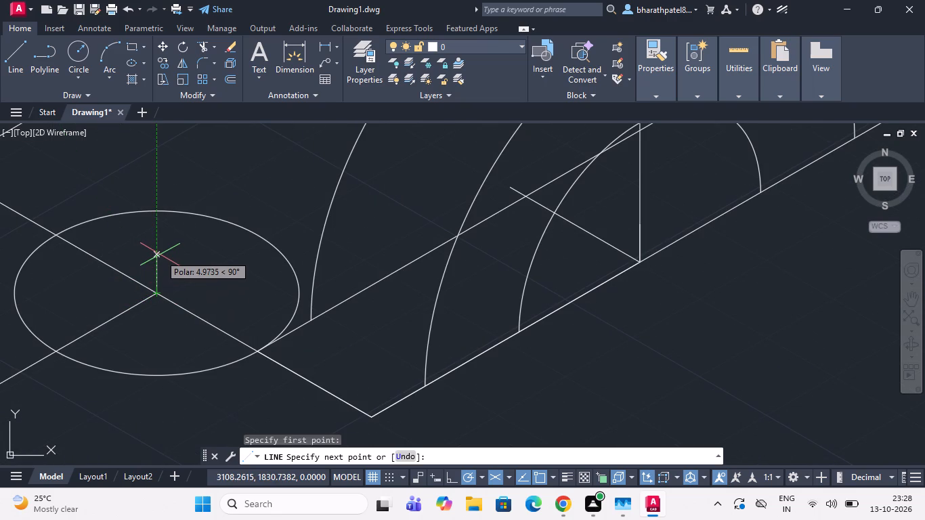
type("22")
key("Return")
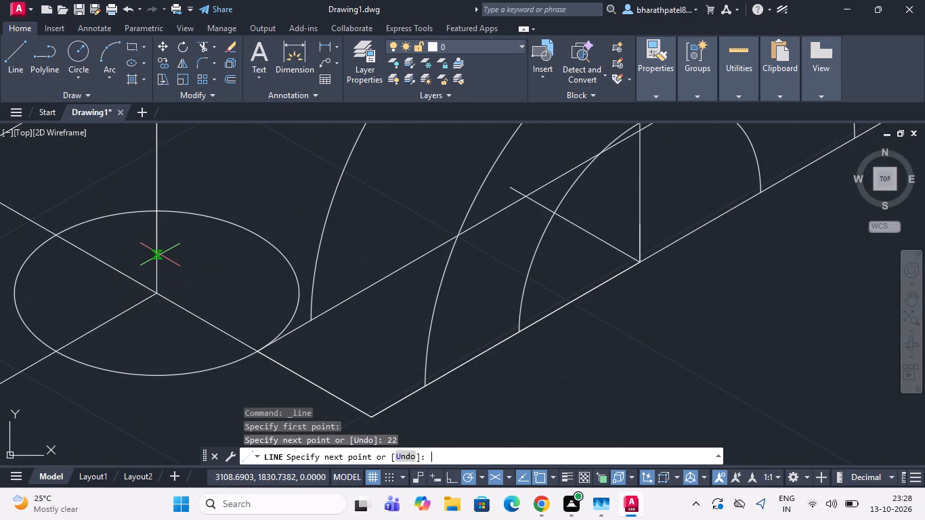
scroll(160, 253, "down", 3)
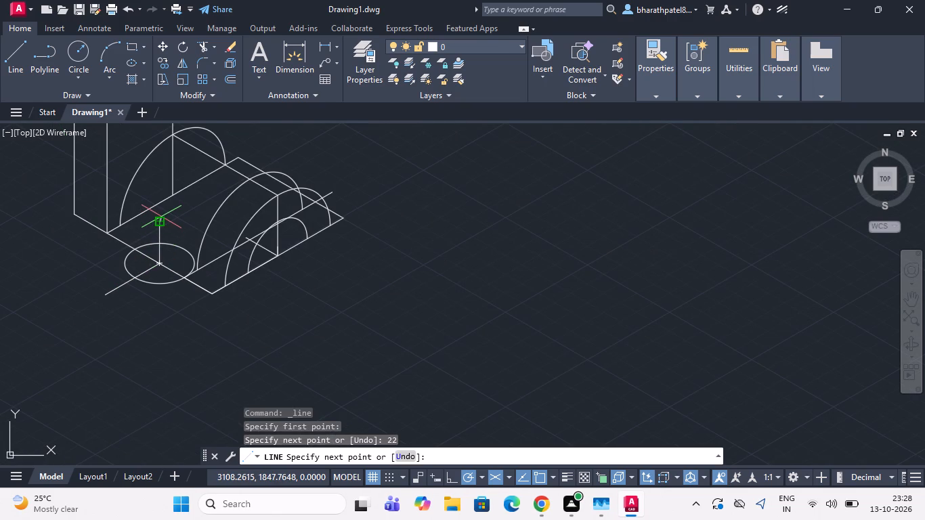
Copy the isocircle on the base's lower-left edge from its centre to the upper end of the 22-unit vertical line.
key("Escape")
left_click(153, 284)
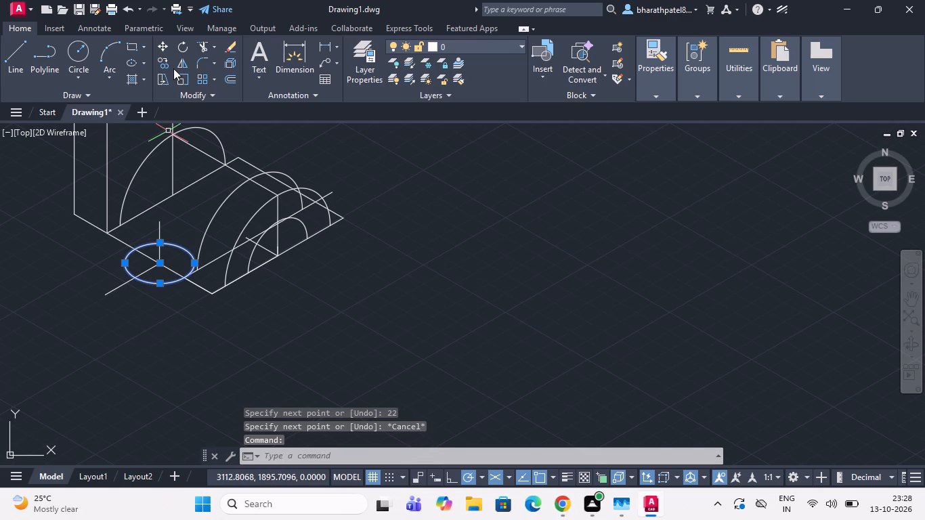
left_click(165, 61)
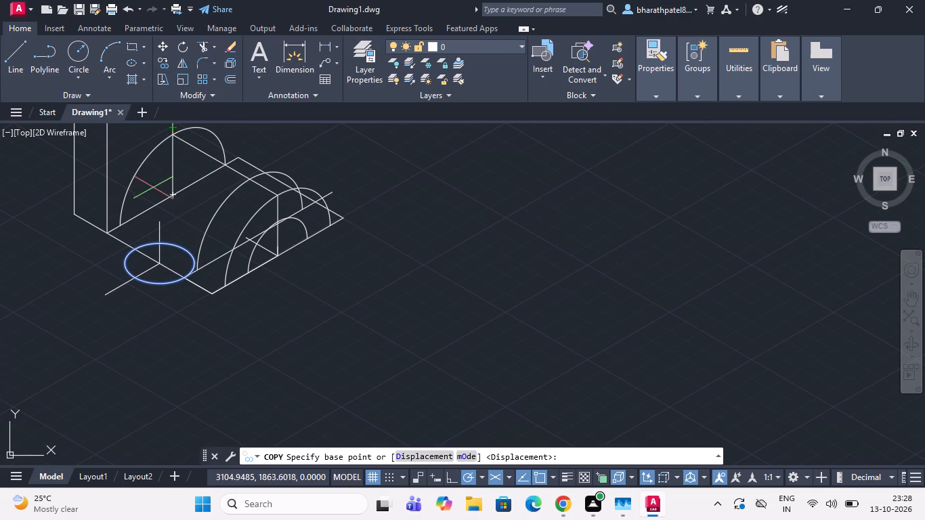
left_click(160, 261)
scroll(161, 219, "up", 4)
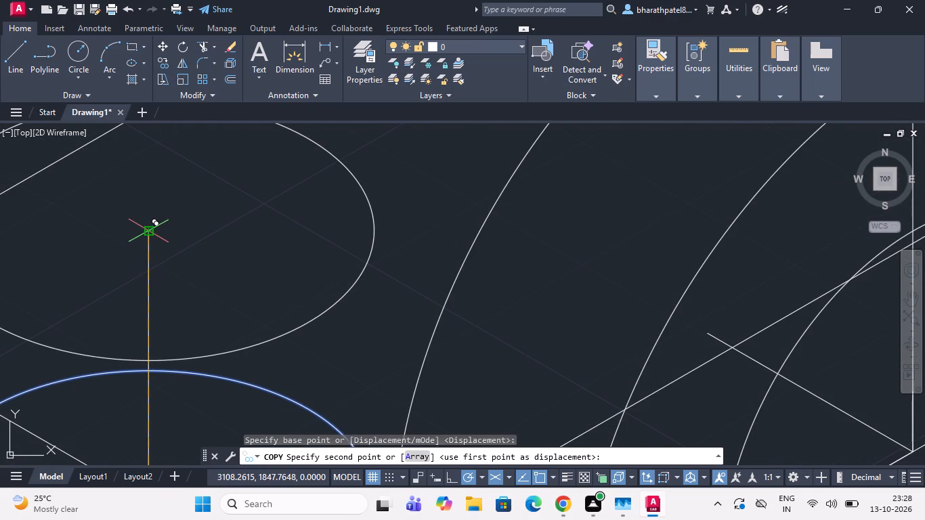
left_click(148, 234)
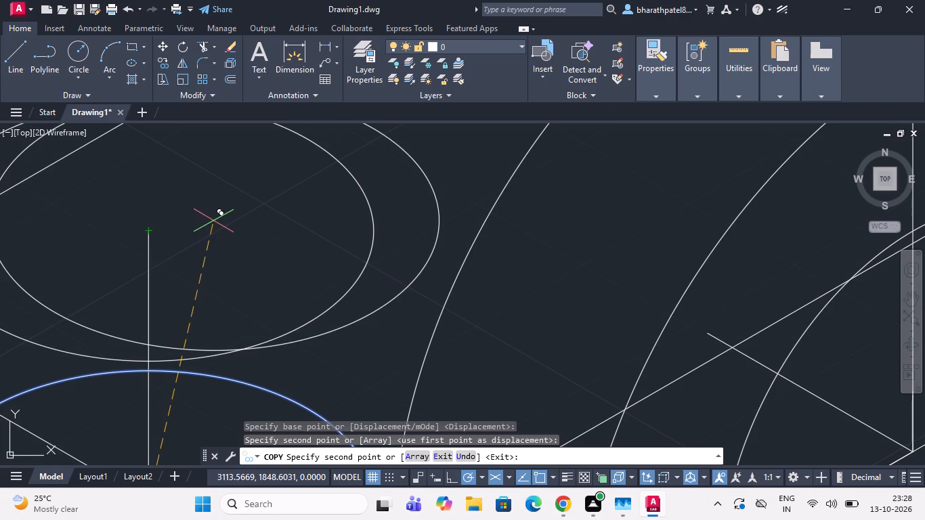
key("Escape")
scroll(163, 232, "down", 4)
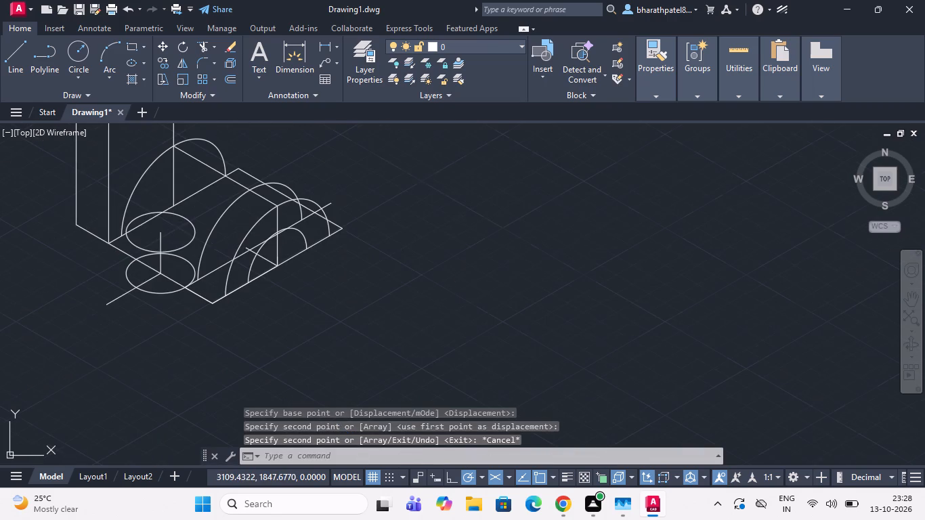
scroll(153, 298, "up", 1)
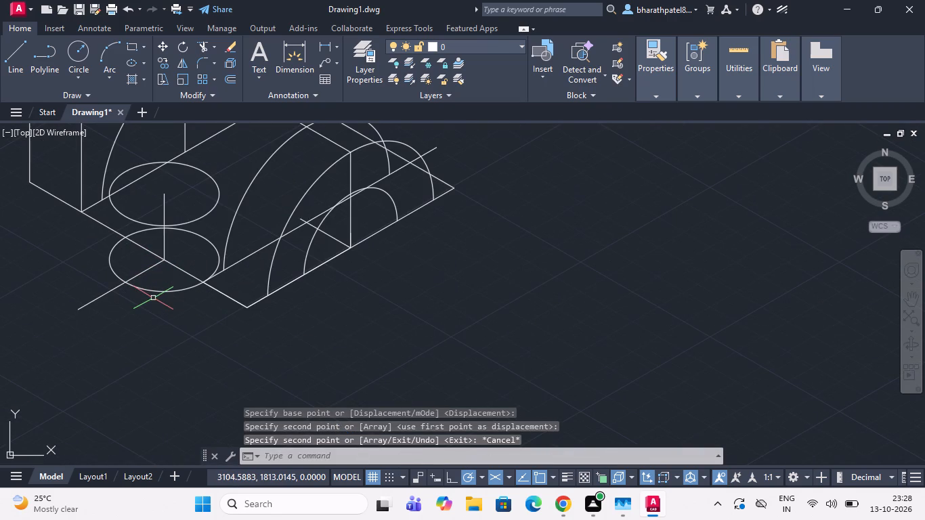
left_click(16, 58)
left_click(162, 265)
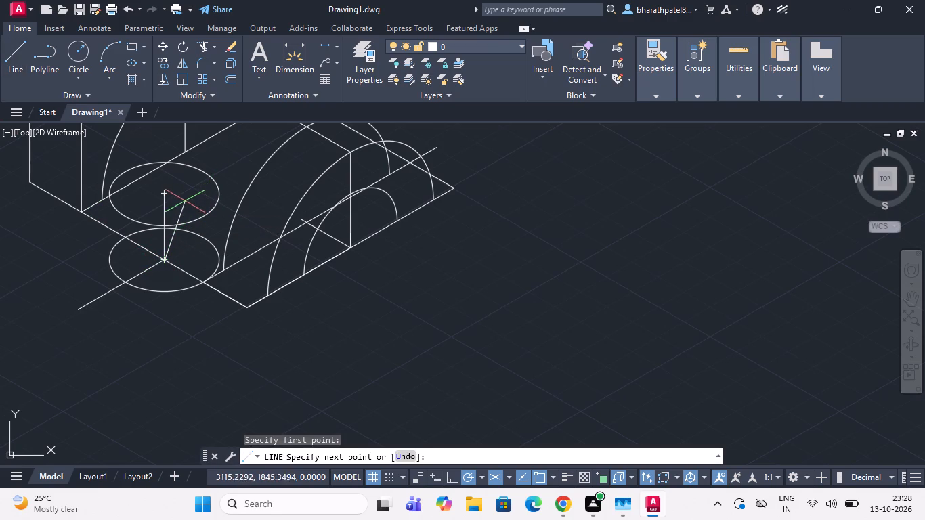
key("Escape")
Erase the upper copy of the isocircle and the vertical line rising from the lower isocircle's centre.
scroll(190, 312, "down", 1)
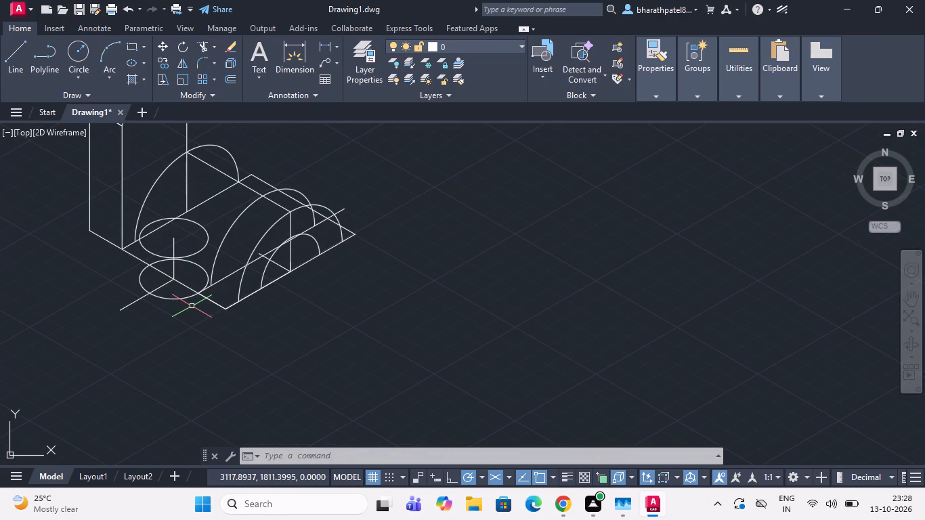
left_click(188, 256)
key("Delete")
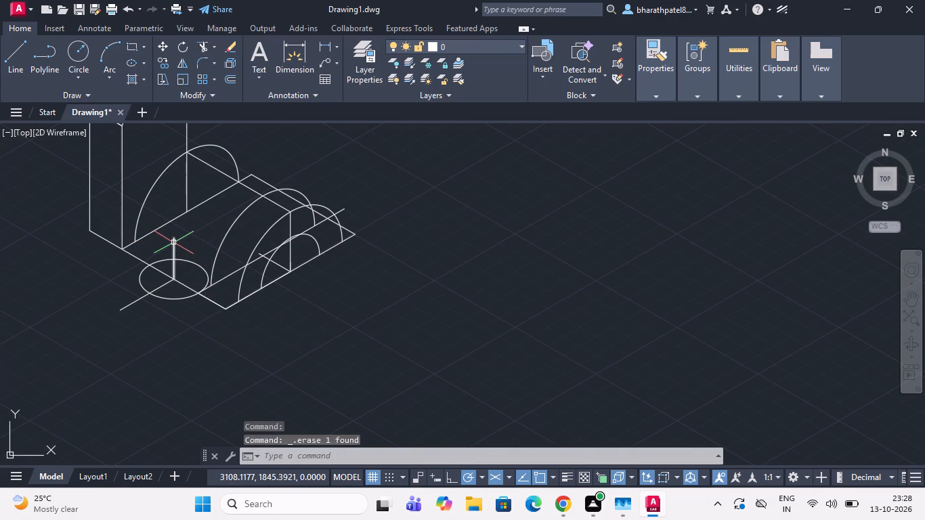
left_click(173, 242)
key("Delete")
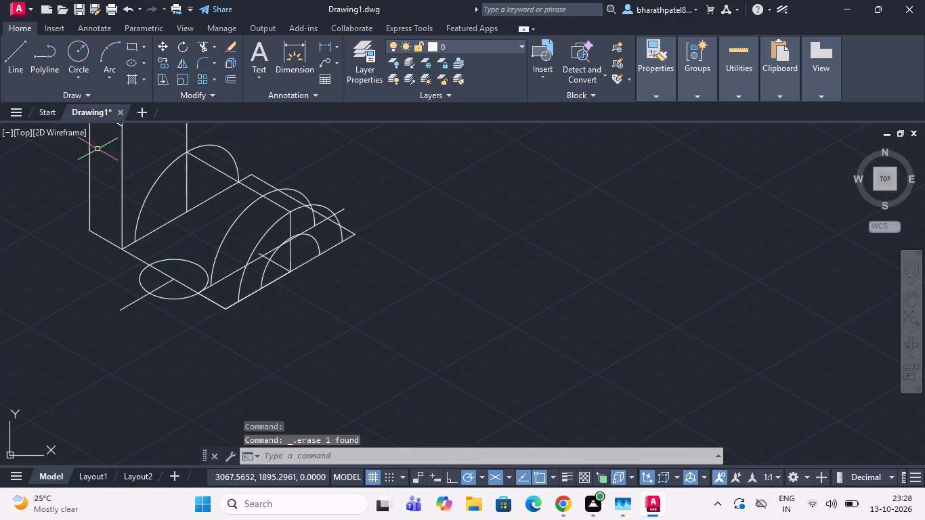
Draw a line 22 units long at 60° from the centre of the isocircle on the base's lower-left edge.
left_click(11, 52)
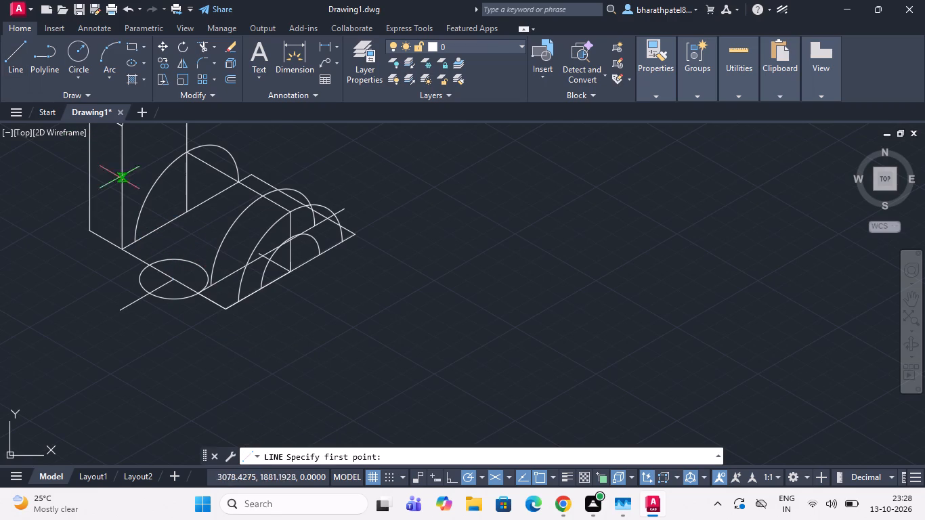
left_click(172, 280)
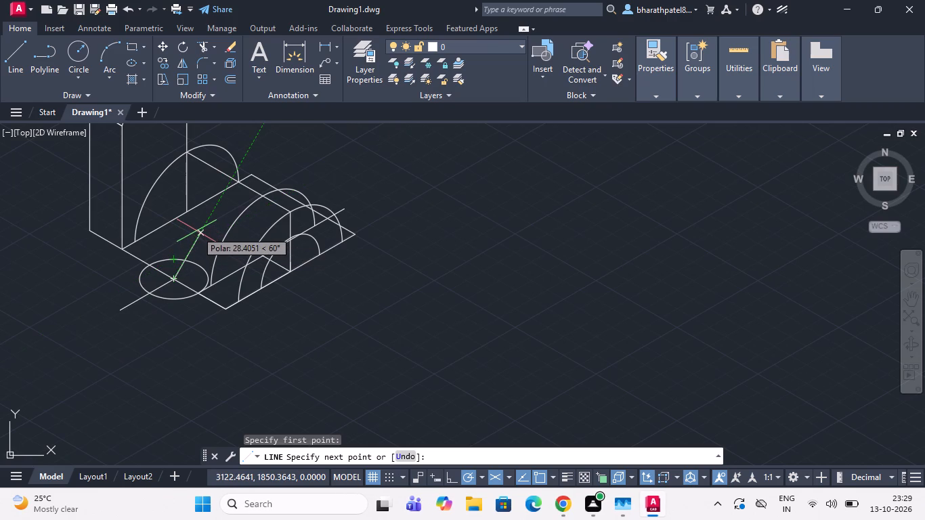
type("22")
key("2")
key("BackSpace")
key("Return")
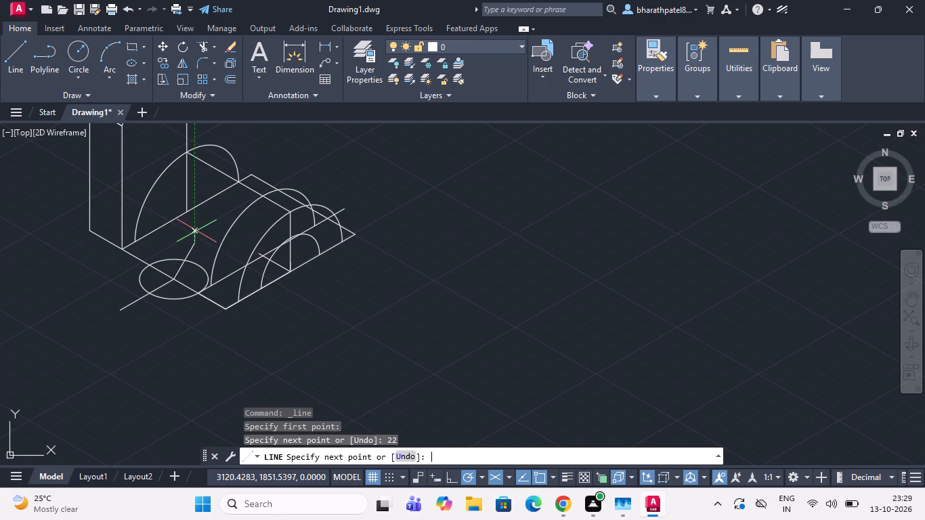
key("Escape")
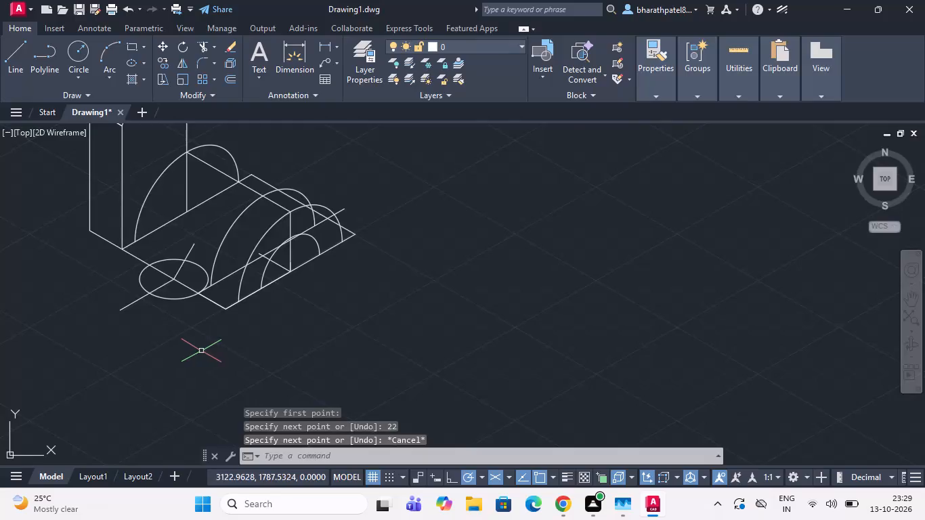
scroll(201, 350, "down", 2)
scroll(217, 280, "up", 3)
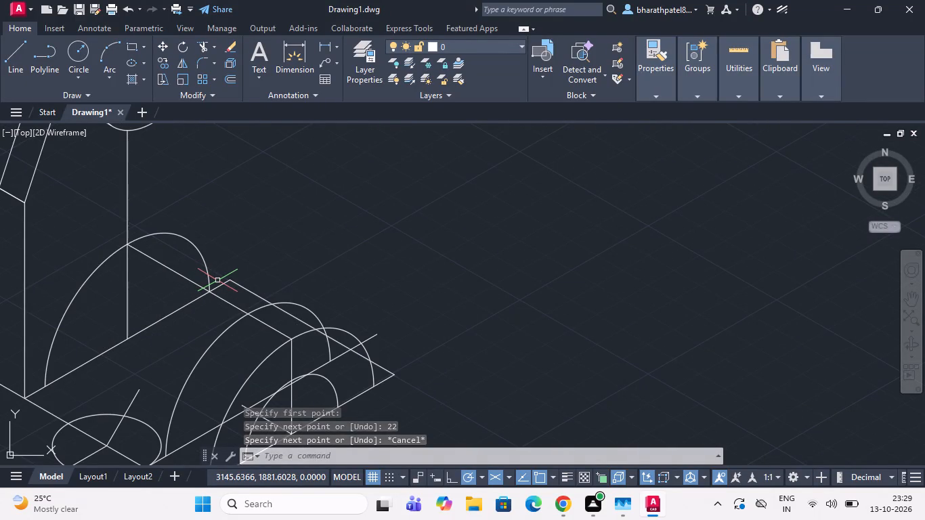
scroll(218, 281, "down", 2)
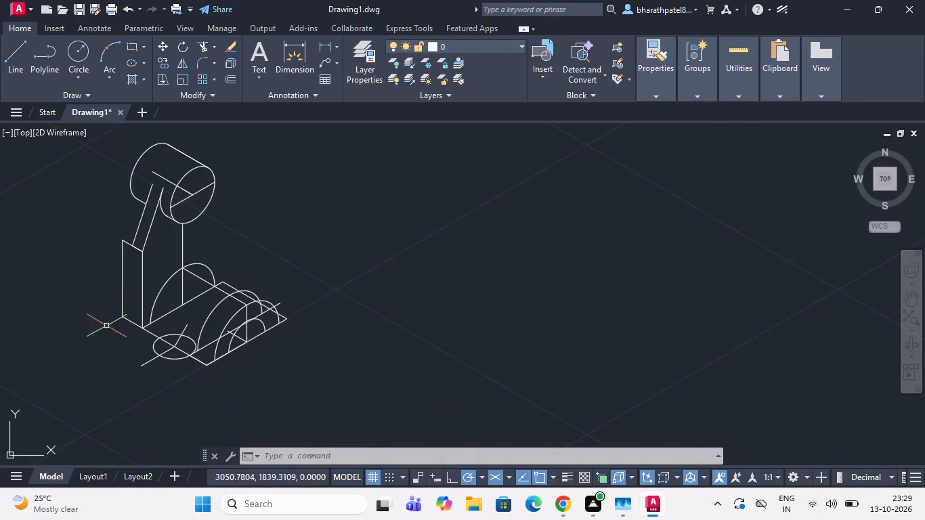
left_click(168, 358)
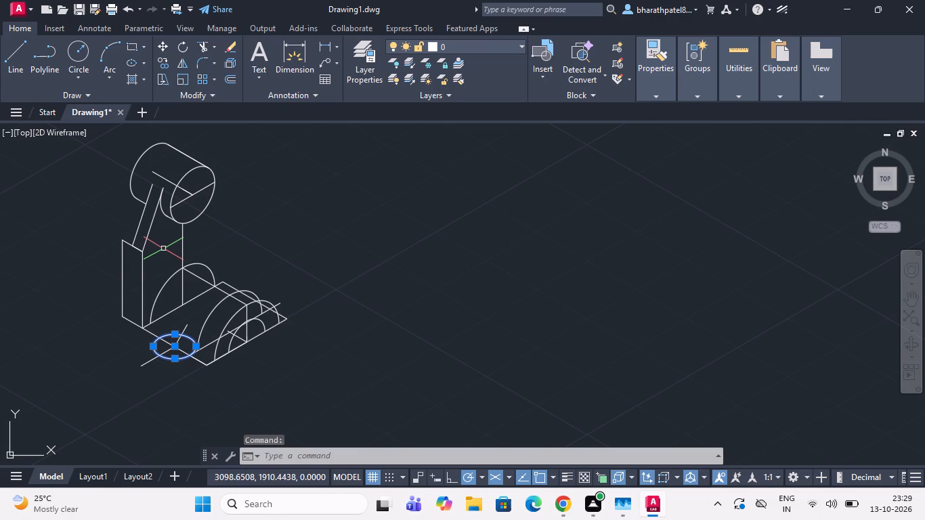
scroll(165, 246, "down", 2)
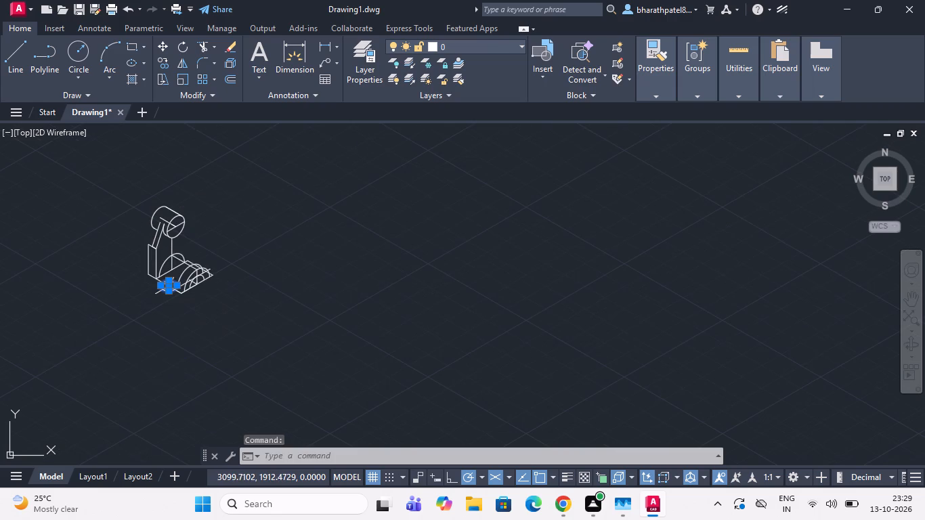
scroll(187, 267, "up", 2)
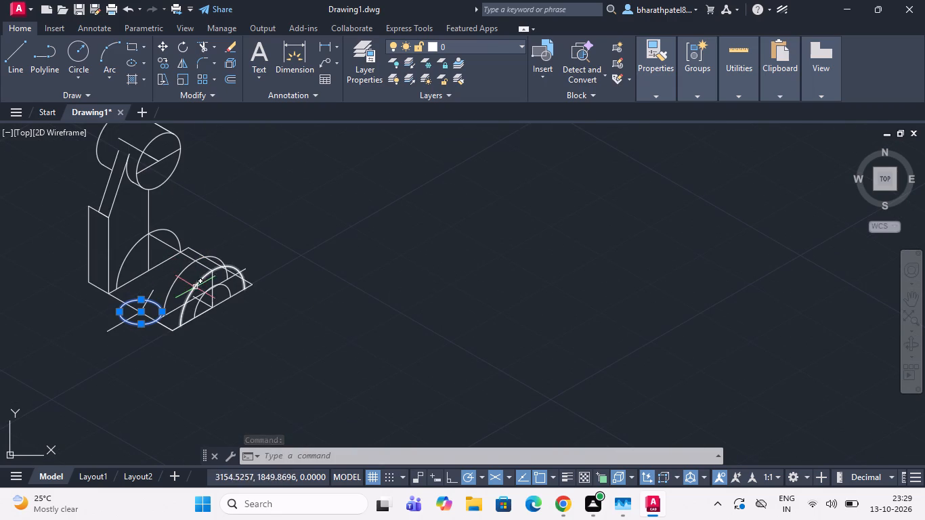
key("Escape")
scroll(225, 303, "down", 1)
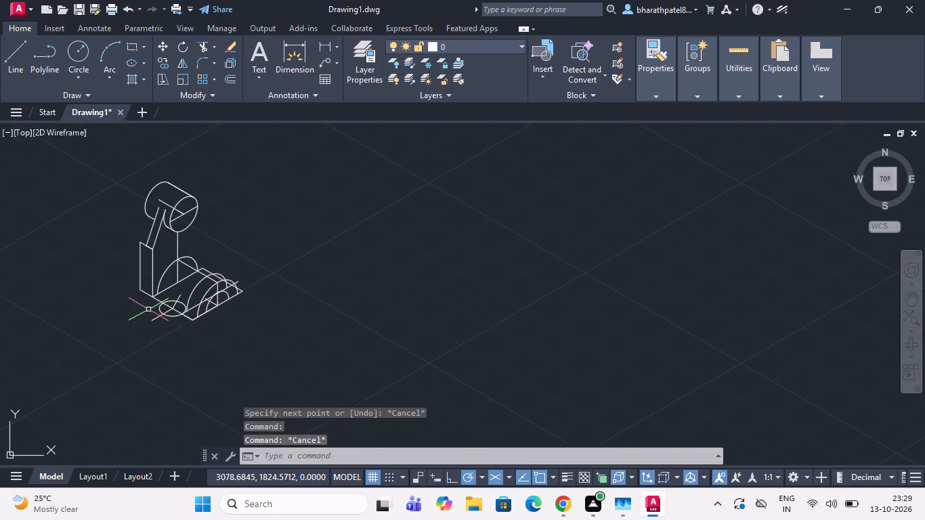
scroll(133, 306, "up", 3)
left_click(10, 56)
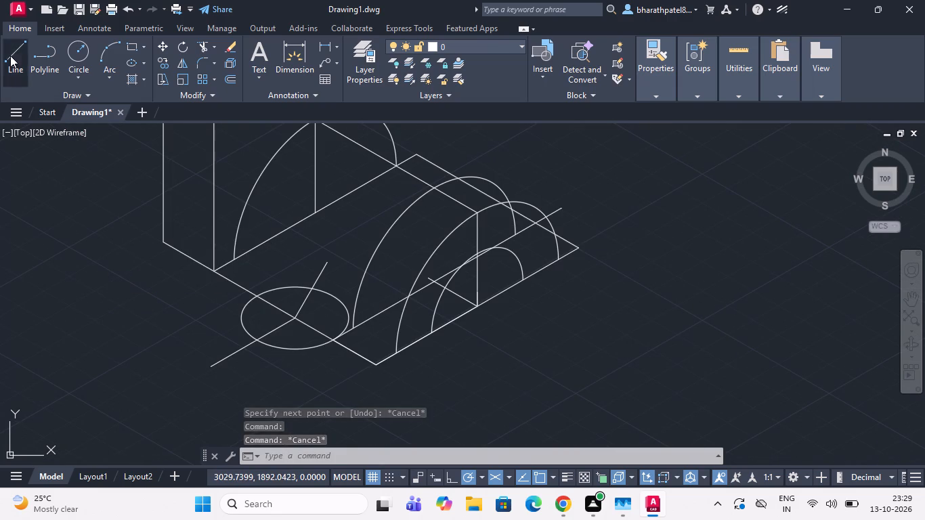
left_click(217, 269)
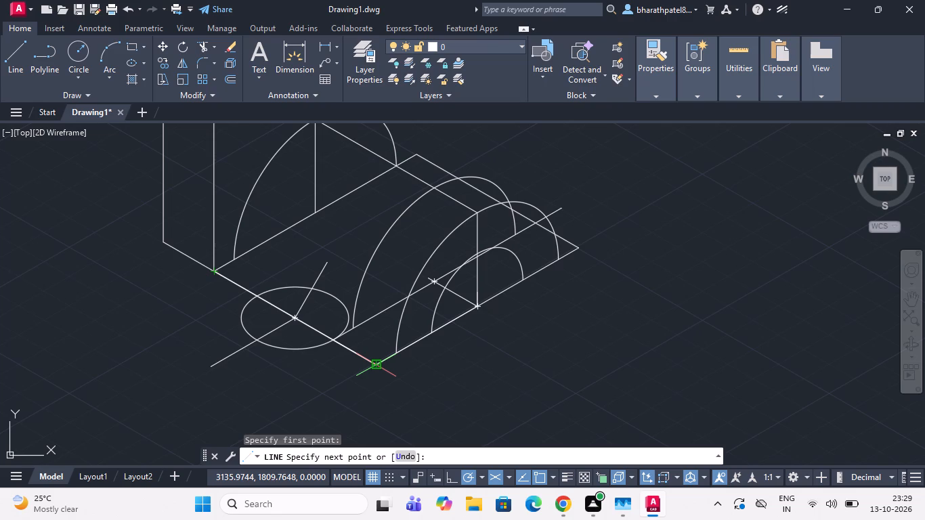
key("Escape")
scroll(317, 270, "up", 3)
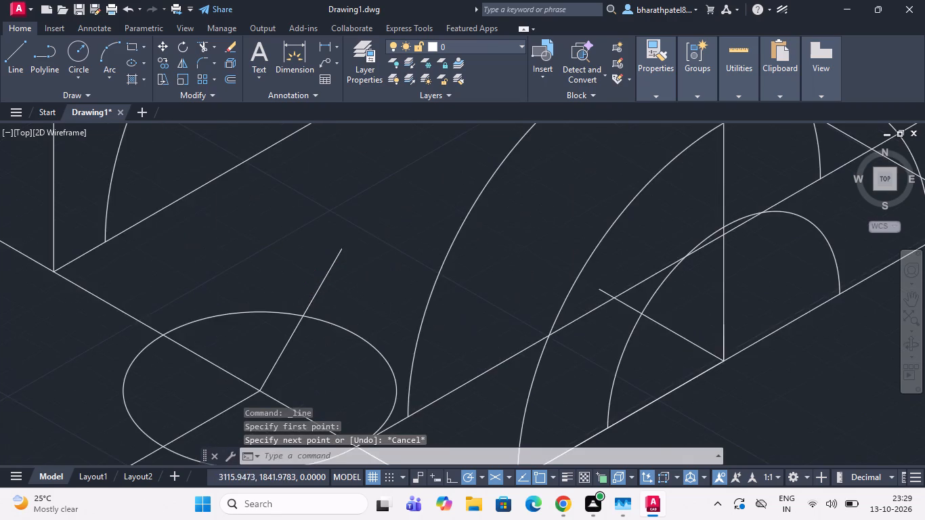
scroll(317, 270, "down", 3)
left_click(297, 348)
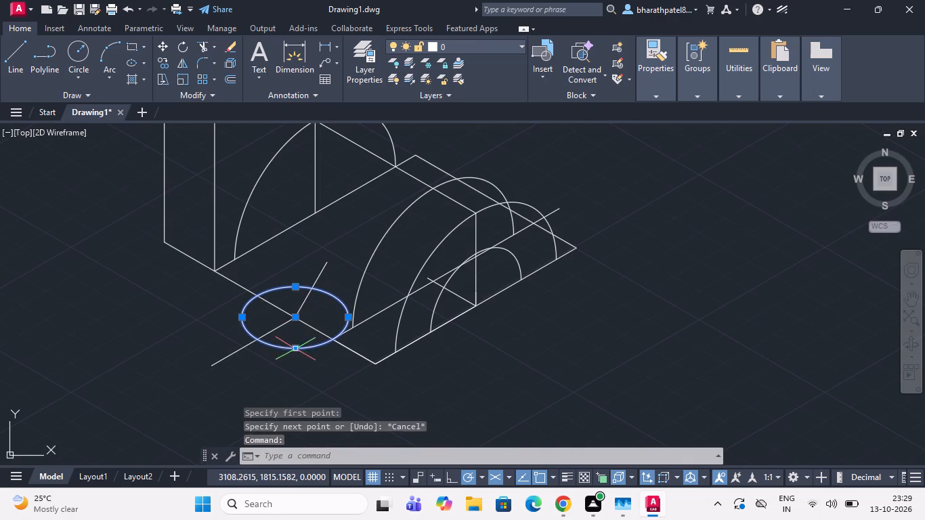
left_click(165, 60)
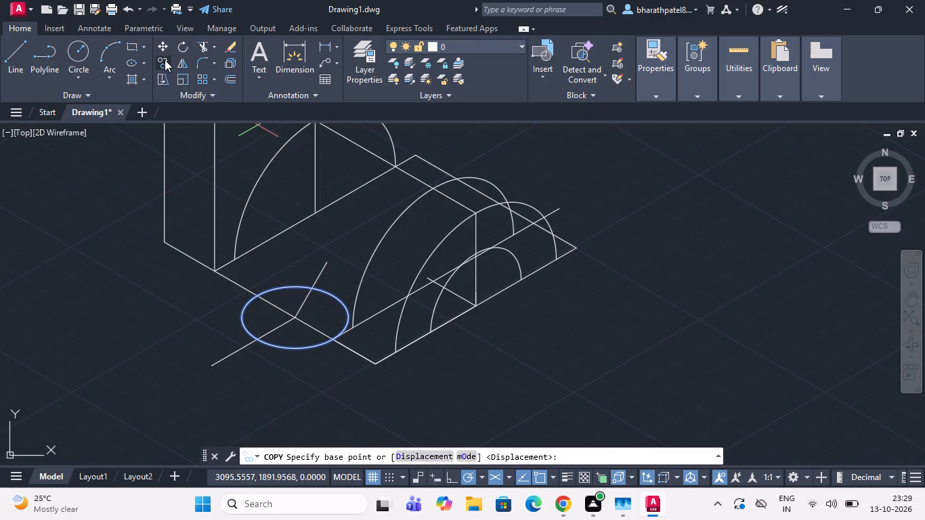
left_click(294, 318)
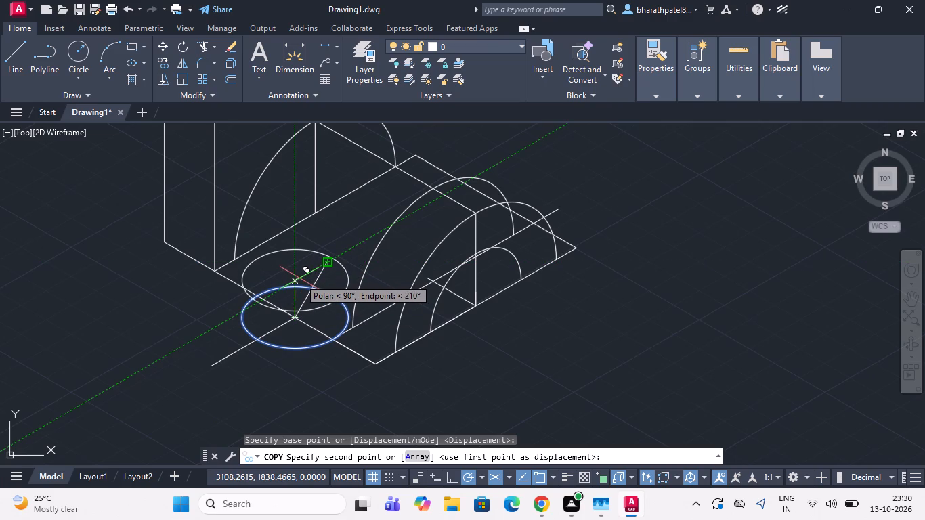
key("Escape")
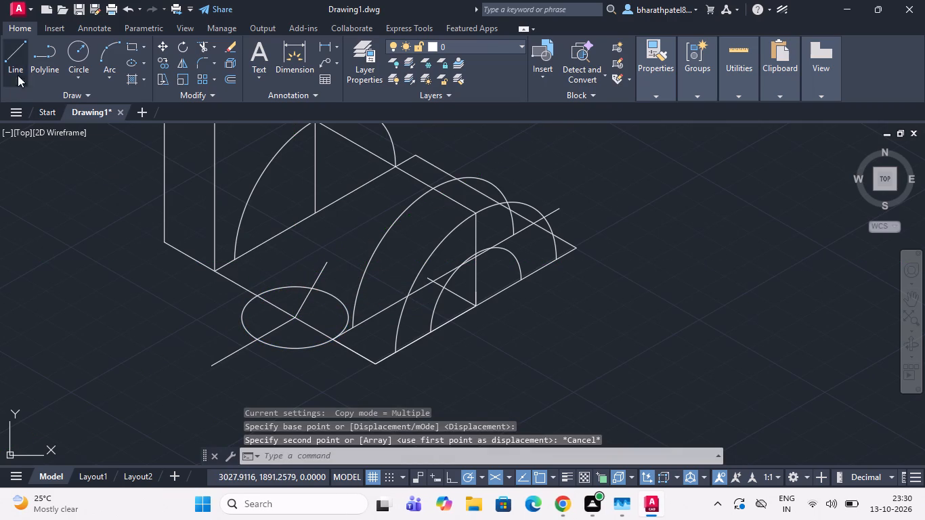
Draw a vertical line 22 units upward from the centre of the isocircle on the base's lower-left edge.
left_click(16, 54)
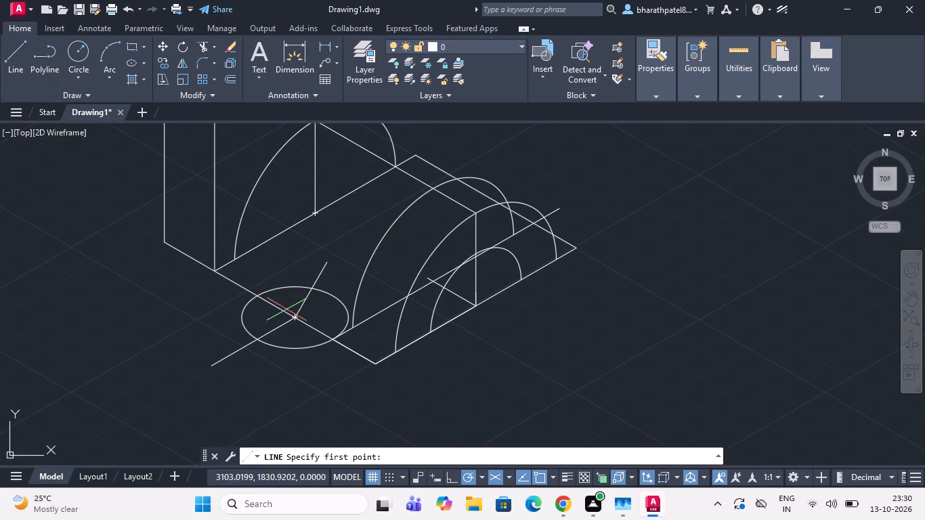
left_click(297, 320)
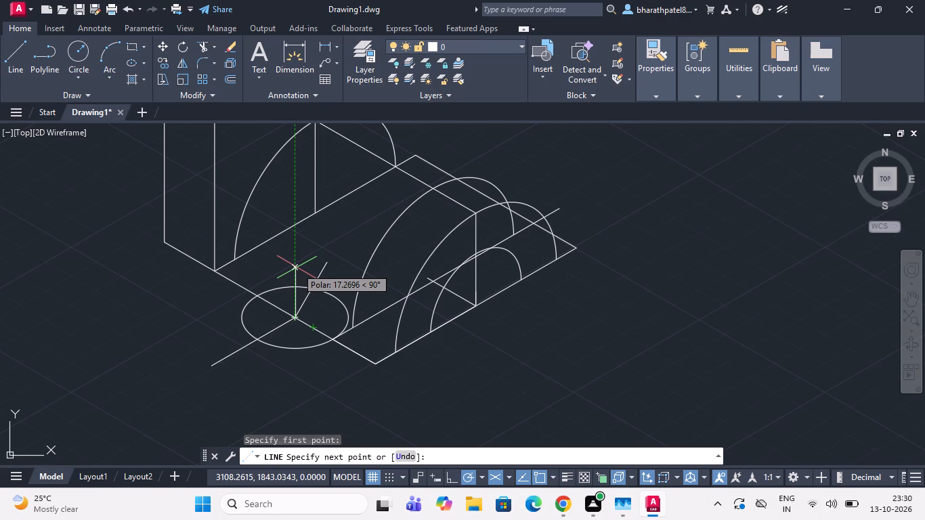
type("22")
key("Return")
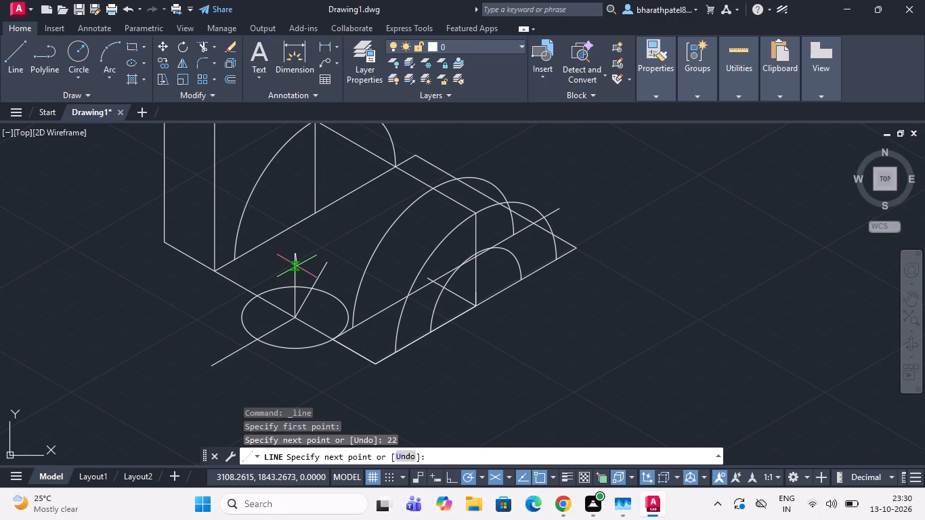
key("Escape")
Copy the isocircle on the base's lower-left edge from its centre to the upper end of the 22-unit vertical line.
left_click(299, 348)
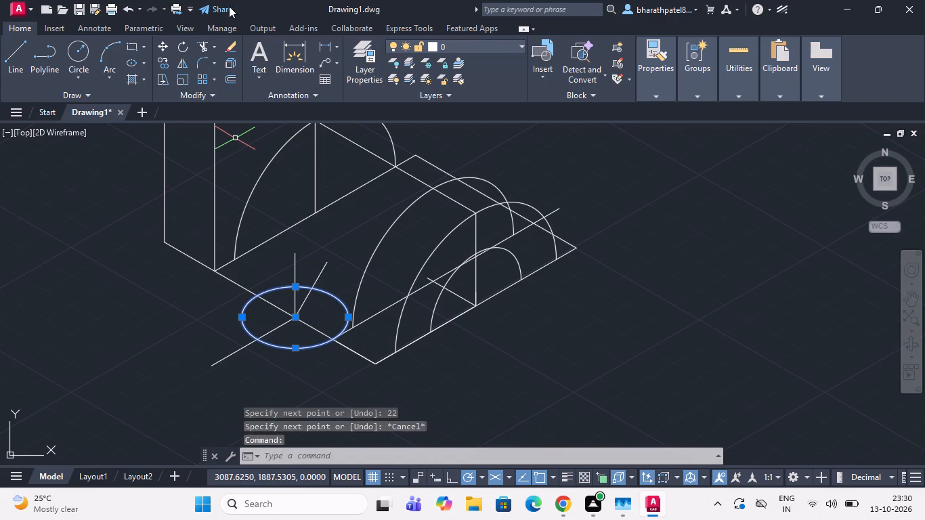
left_click(165, 59)
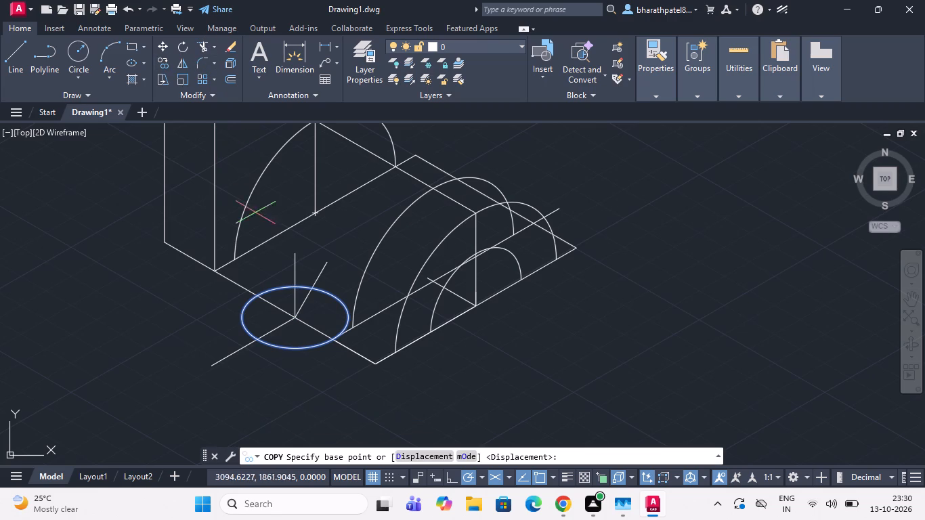
left_click(292, 318)
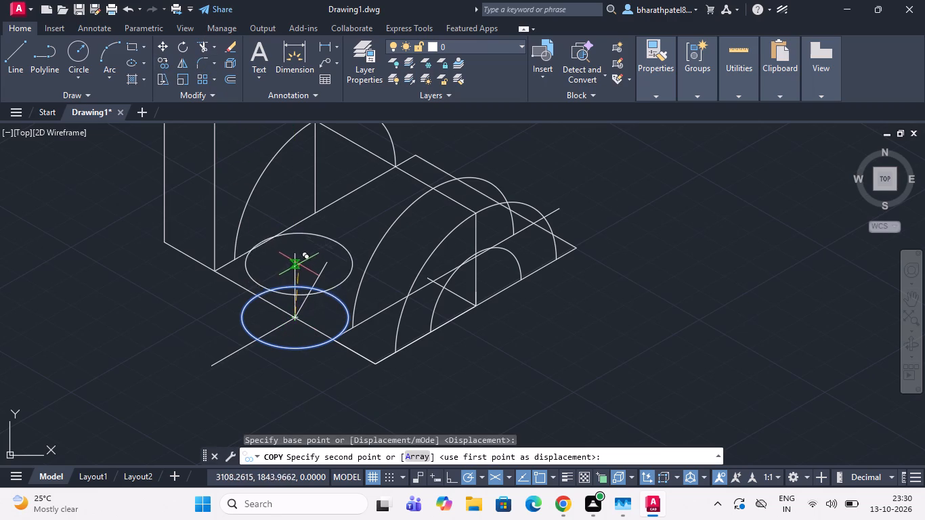
scroll(296, 249, "up", 1)
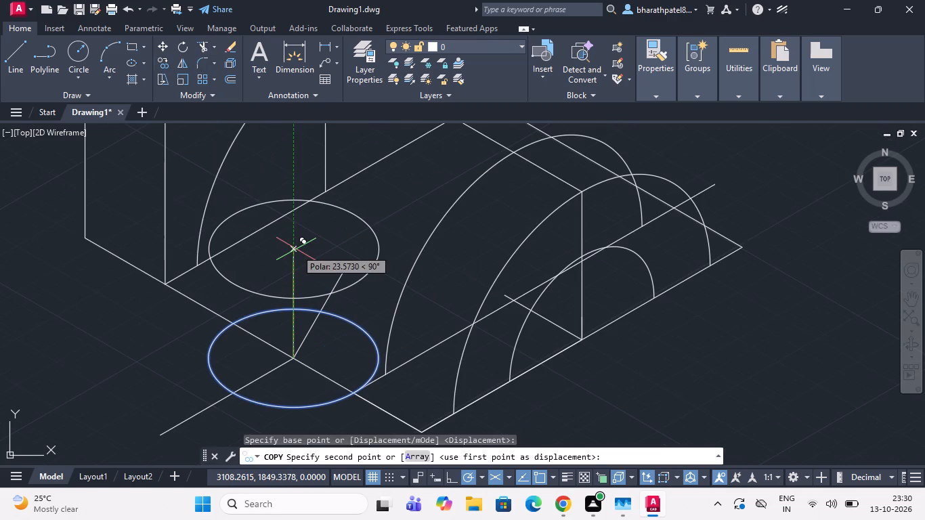
left_click(296, 249)
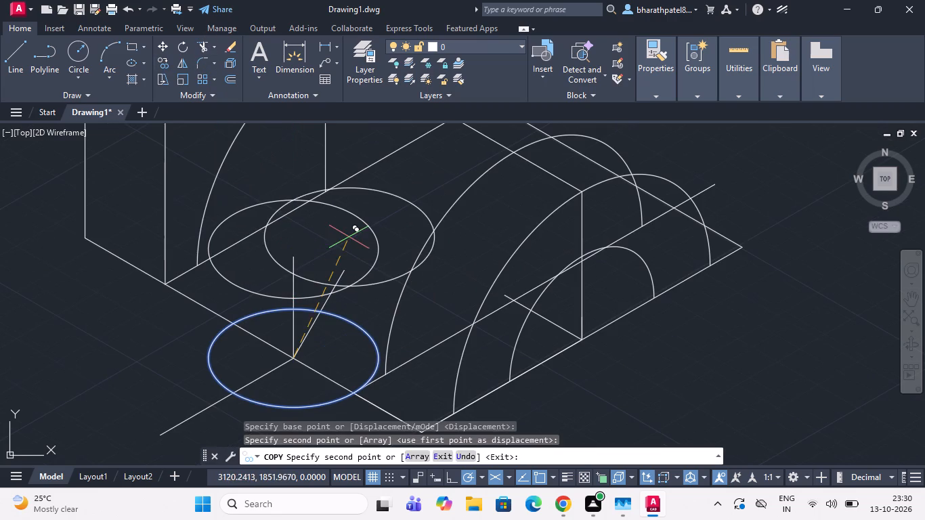
scroll(295, 255, "up", 4)
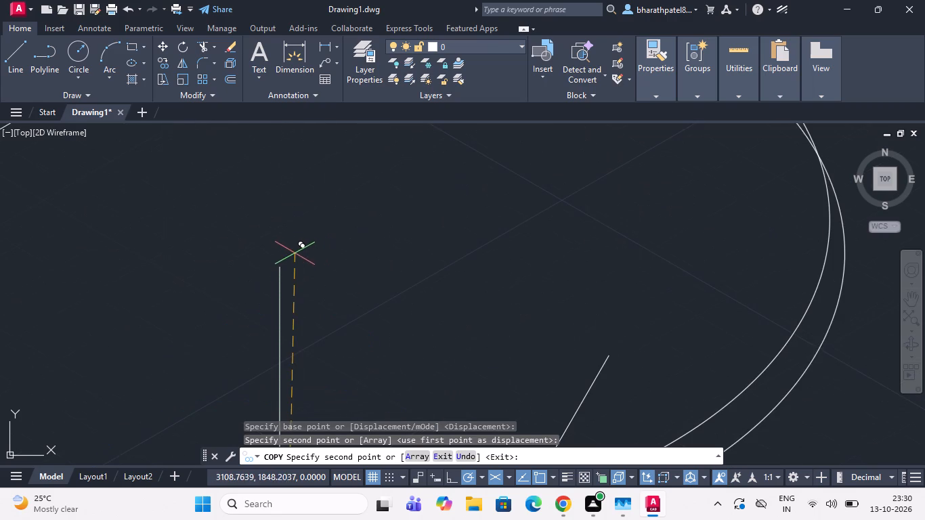
left_click(280, 265)
scroll(280, 265, "down", 2)
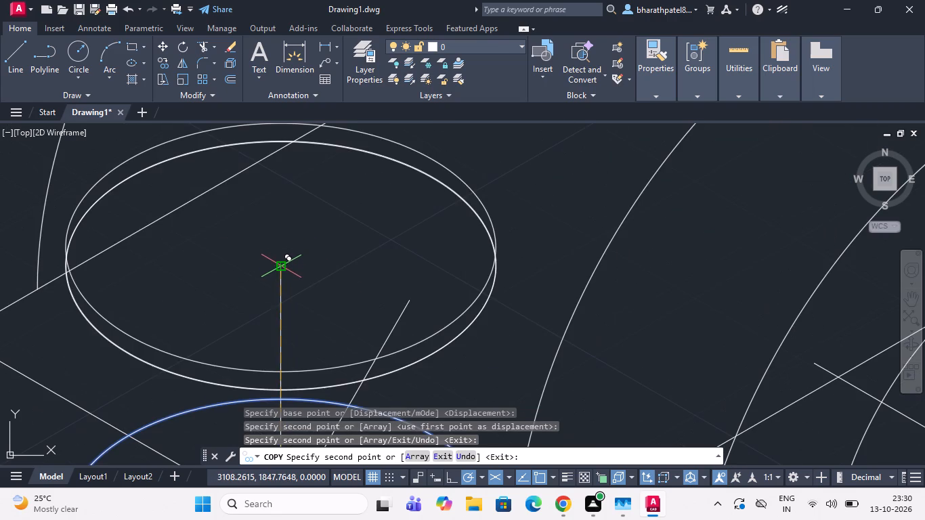
key("Escape")
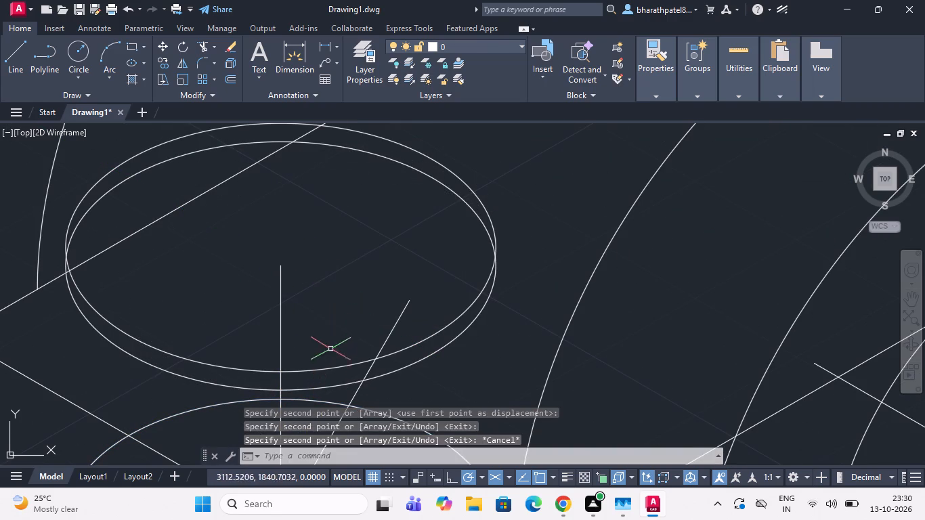
Erase the misplaced isocircle copy centred slightly above the upper end of the vertical line.
left_click(320, 368)
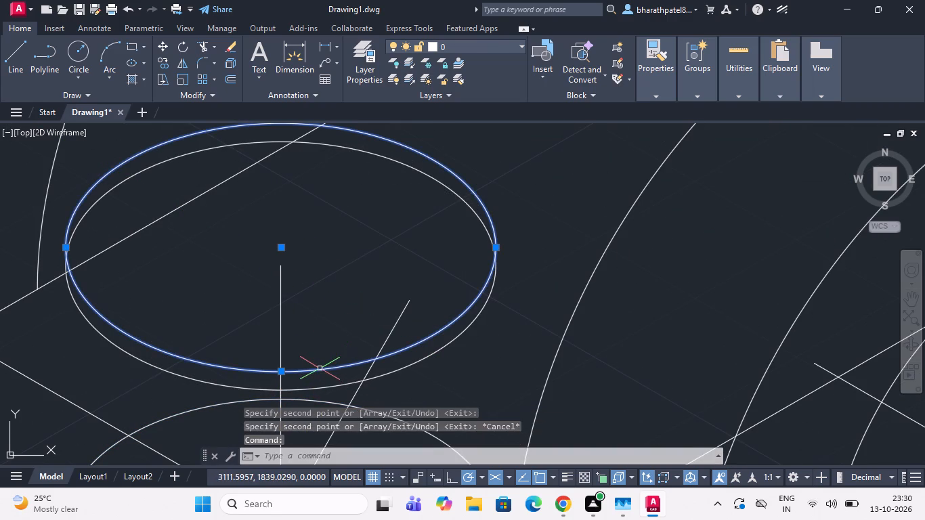
key("Delete")
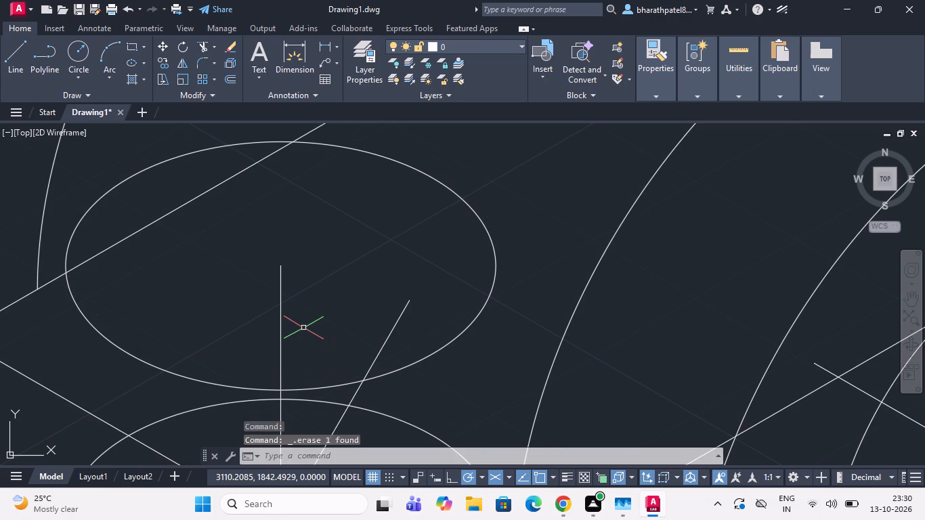
left_click(314, 387)
key("Escape")
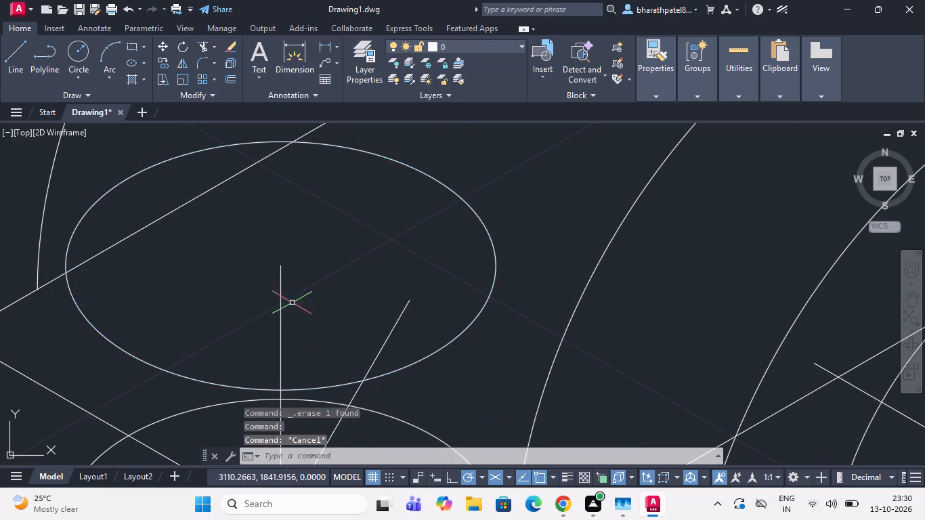
scroll(288, 280, "down", 2)
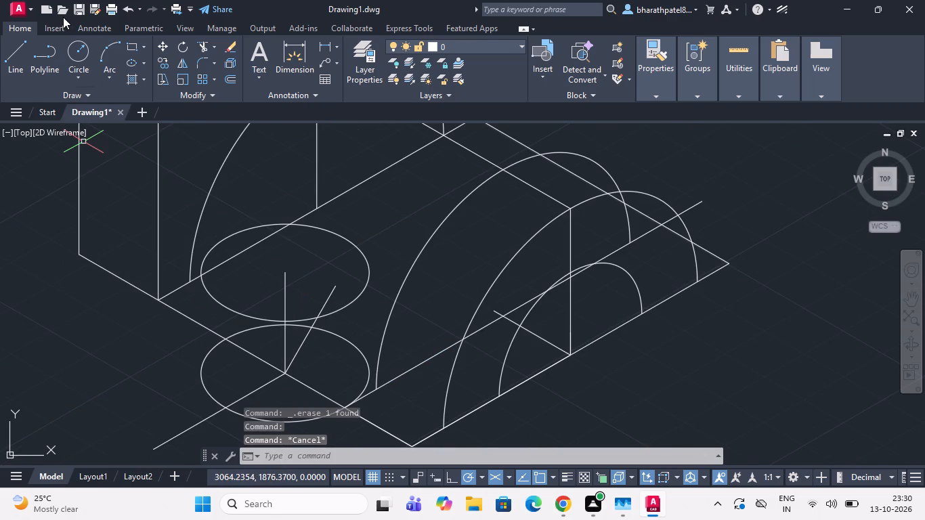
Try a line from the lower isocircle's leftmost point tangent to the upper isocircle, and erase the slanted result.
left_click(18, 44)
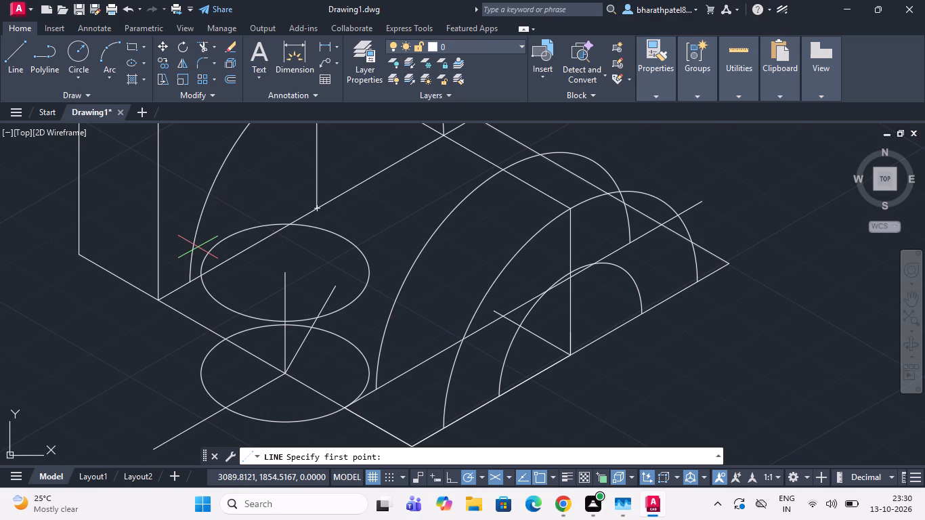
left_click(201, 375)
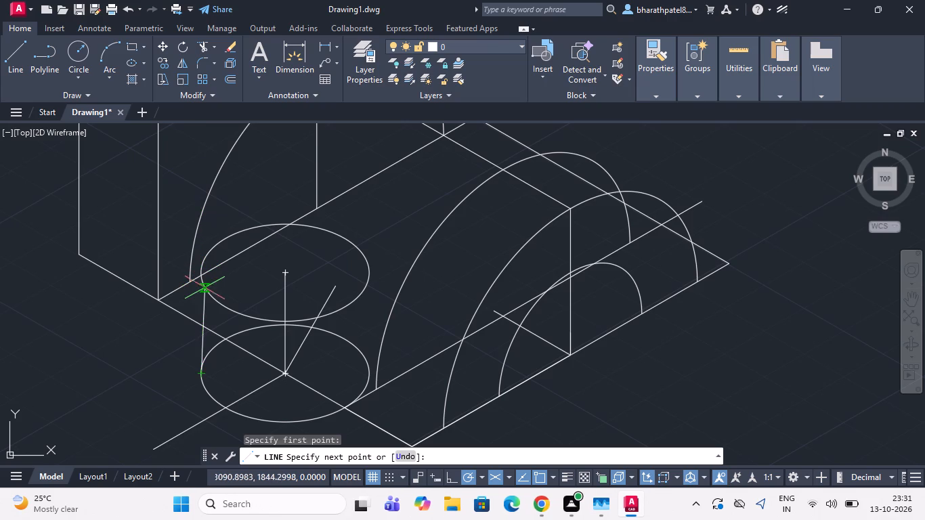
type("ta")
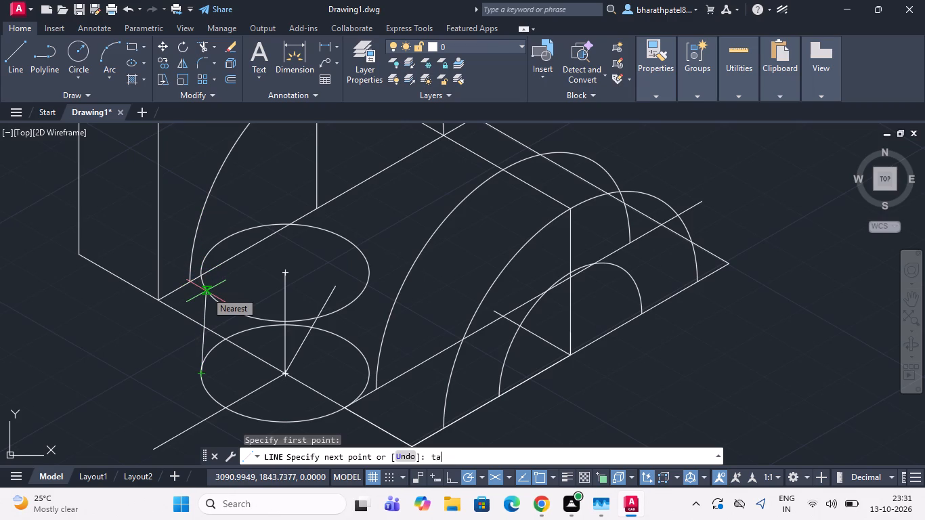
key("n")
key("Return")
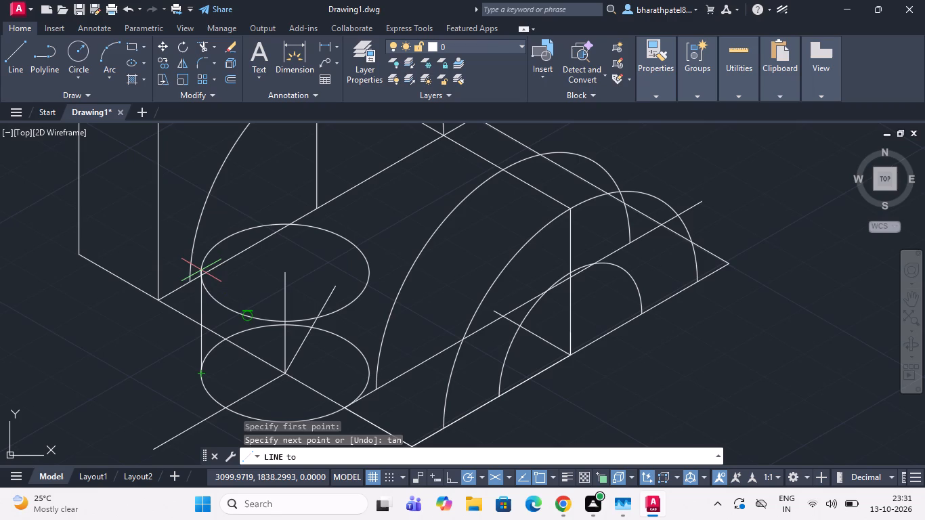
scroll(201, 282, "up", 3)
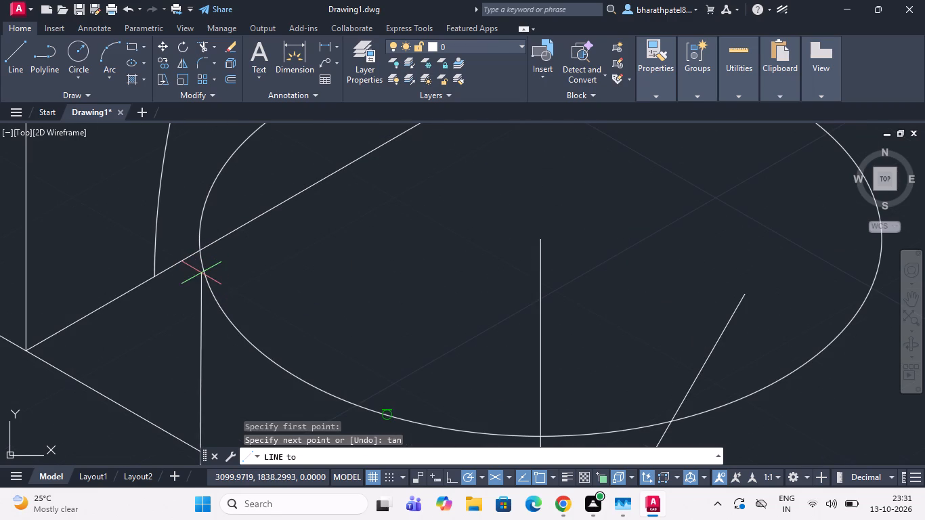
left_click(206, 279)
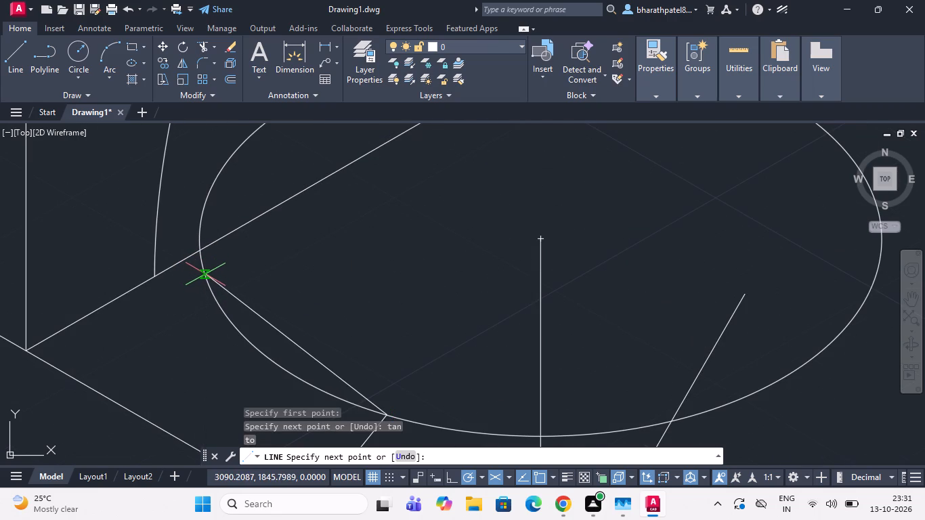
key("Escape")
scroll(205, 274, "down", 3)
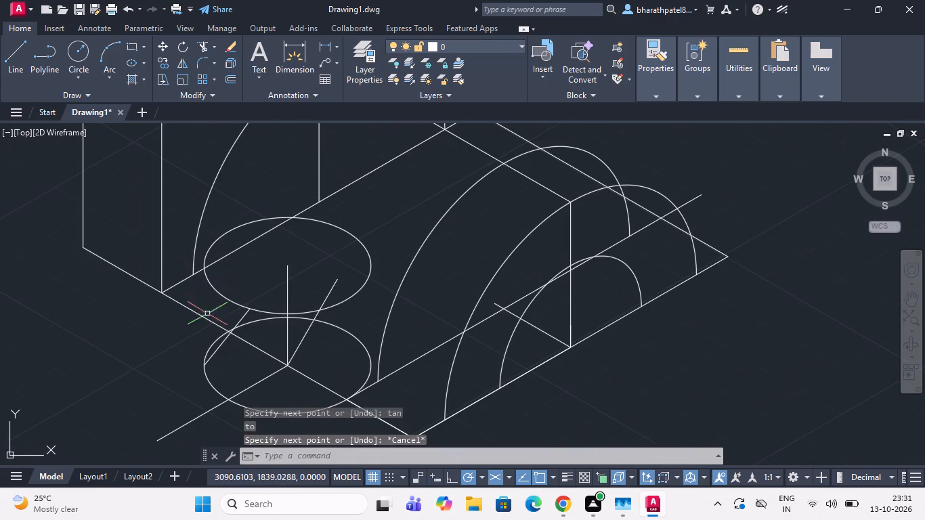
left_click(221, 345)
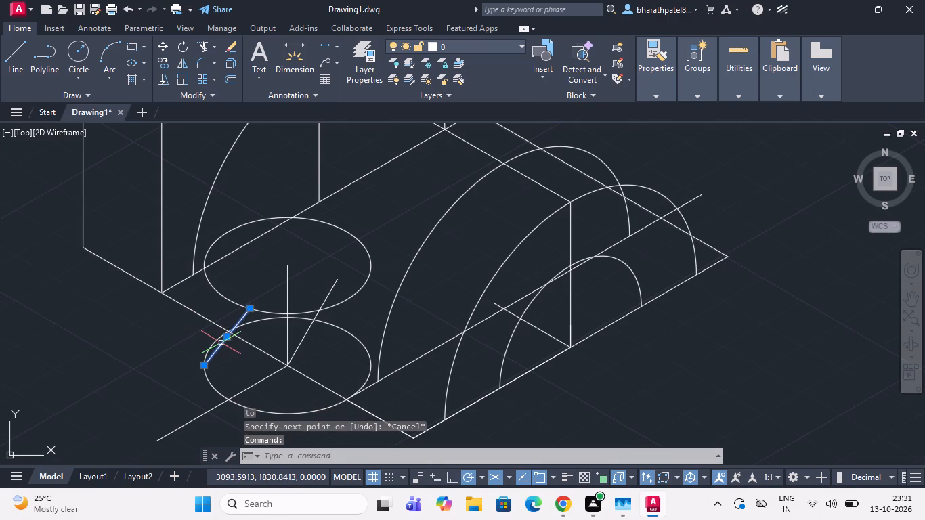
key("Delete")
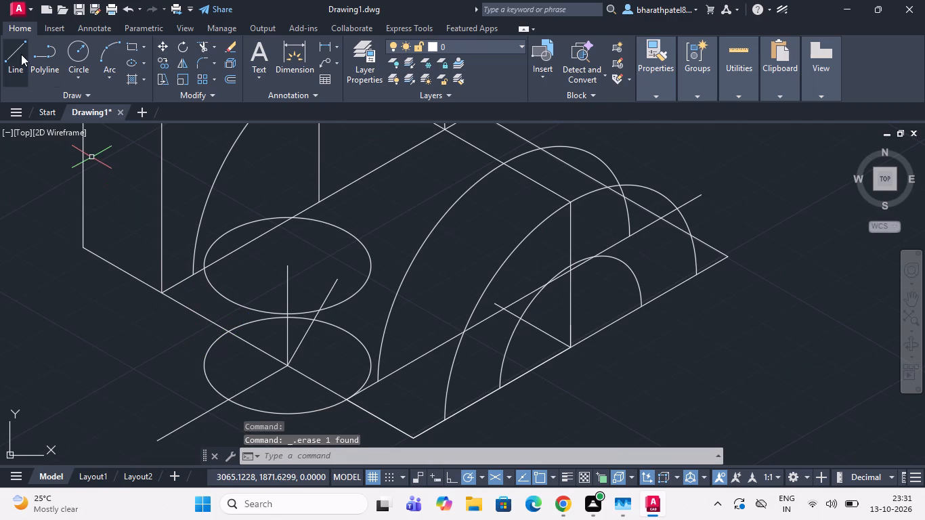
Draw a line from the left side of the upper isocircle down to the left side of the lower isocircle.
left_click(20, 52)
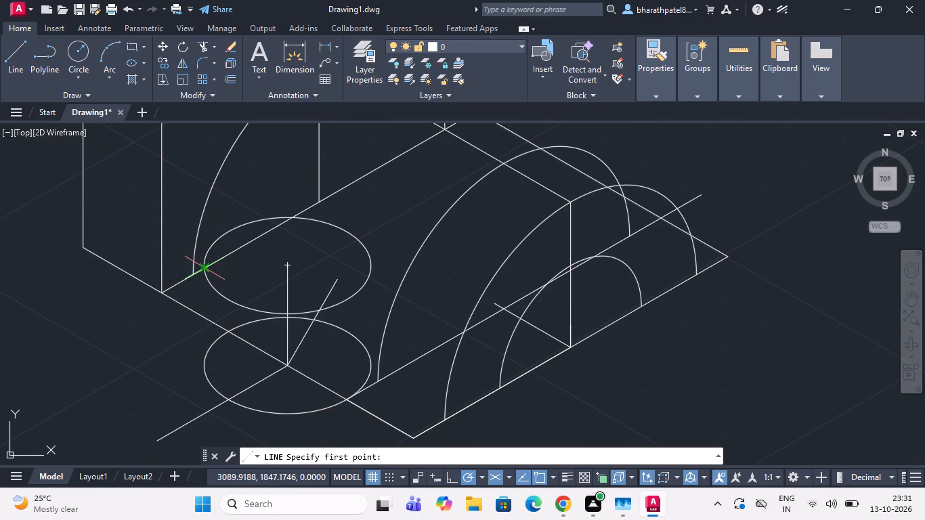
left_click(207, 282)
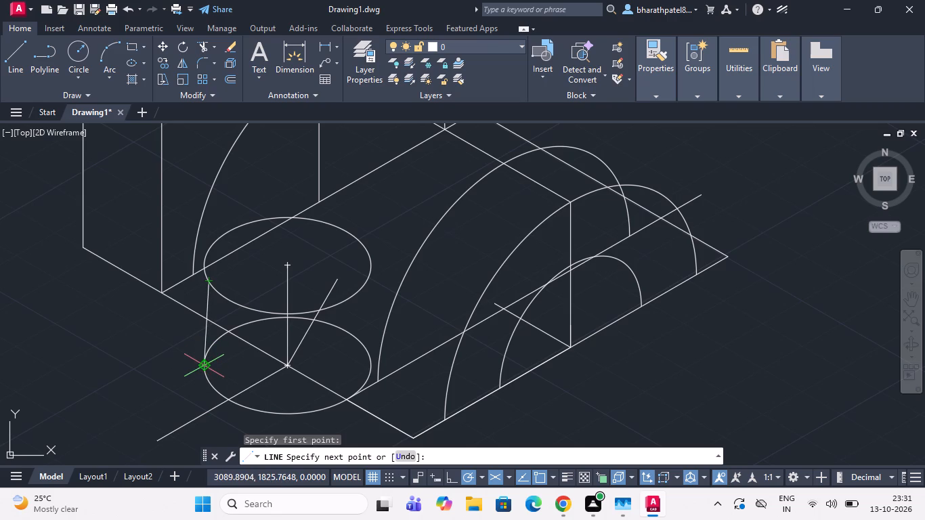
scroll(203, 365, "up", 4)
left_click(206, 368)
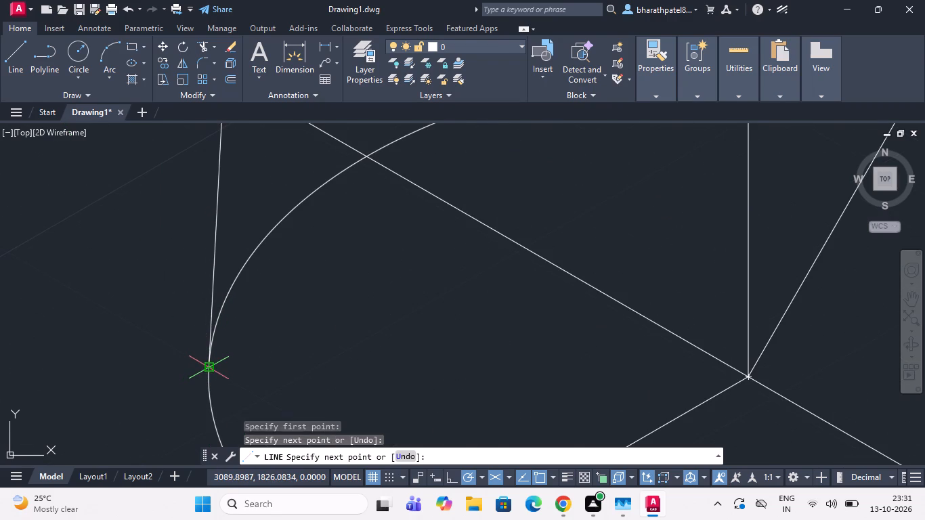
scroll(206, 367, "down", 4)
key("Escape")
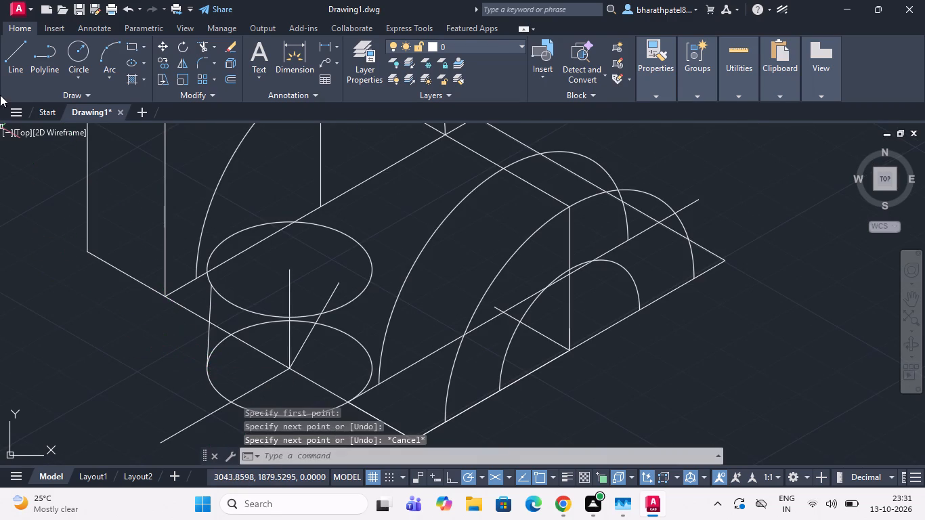
Draw a vertical side line from the lower isocircle's leftmost point to the tangent point on the upper isocircle's left side.
left_click(12, 57)
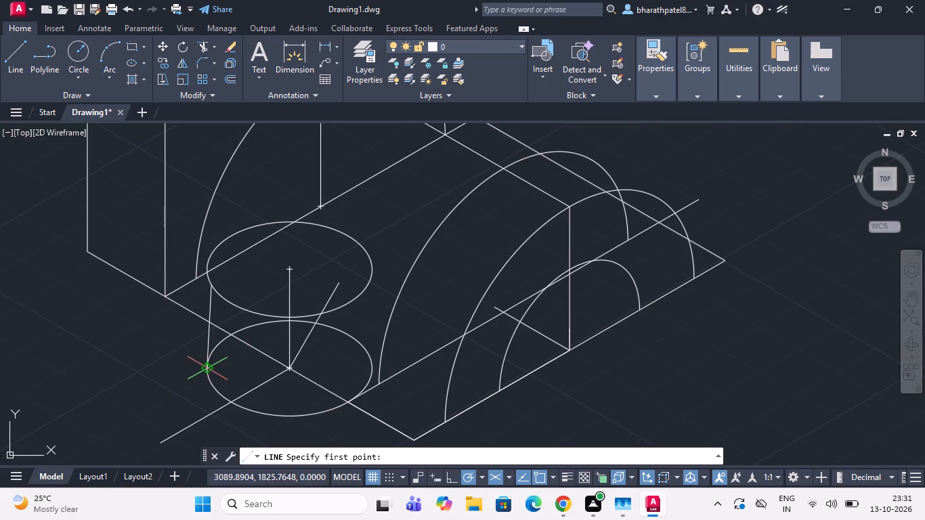
scroll(207, 363, "up", 3)
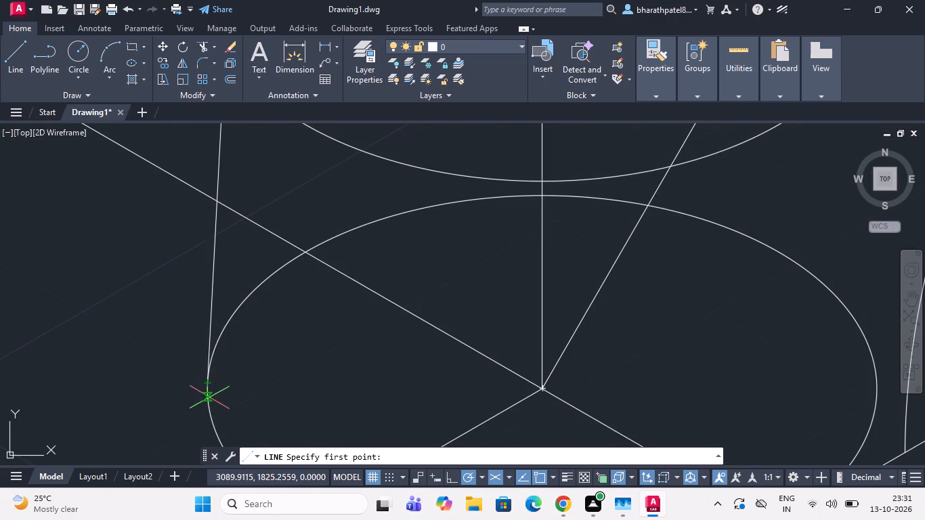
left_click(211, 377)
scroll(211, 377, "down", 3)
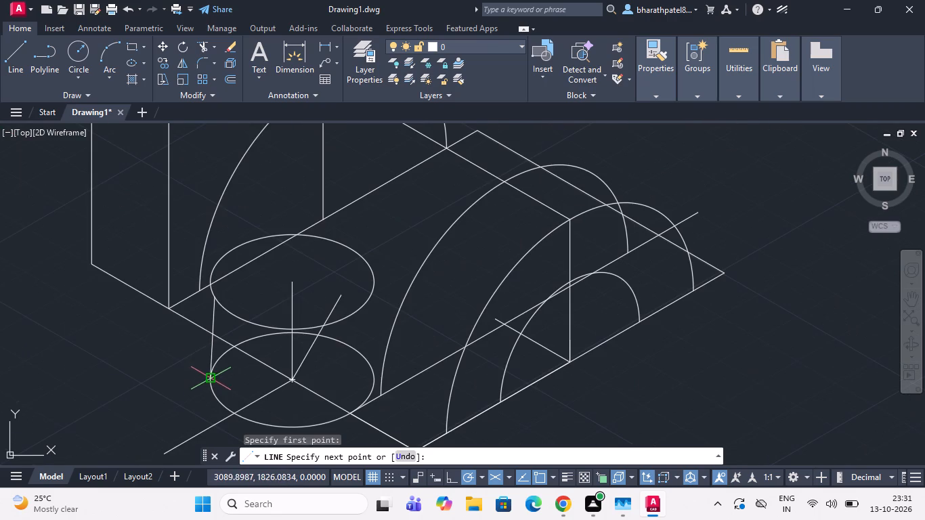
scroll(217, 285, "up", 3)
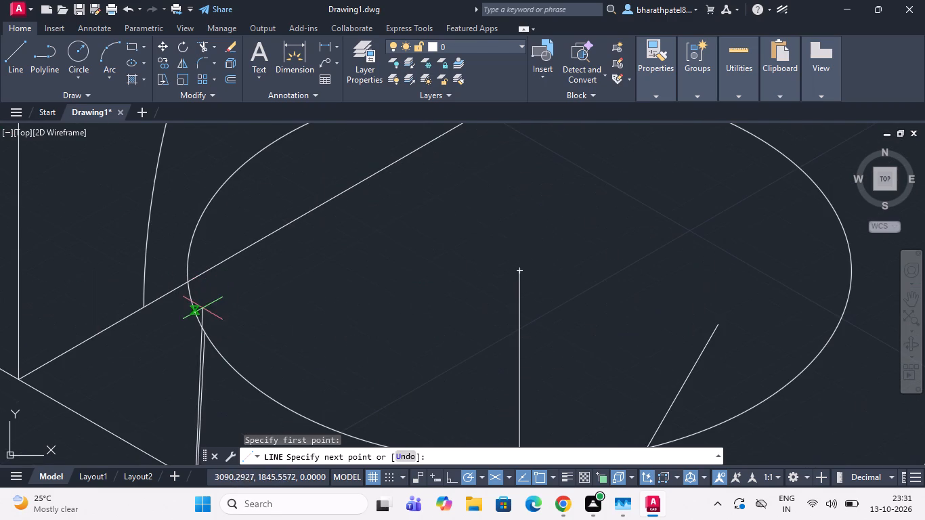
type("tan")
key("Return")
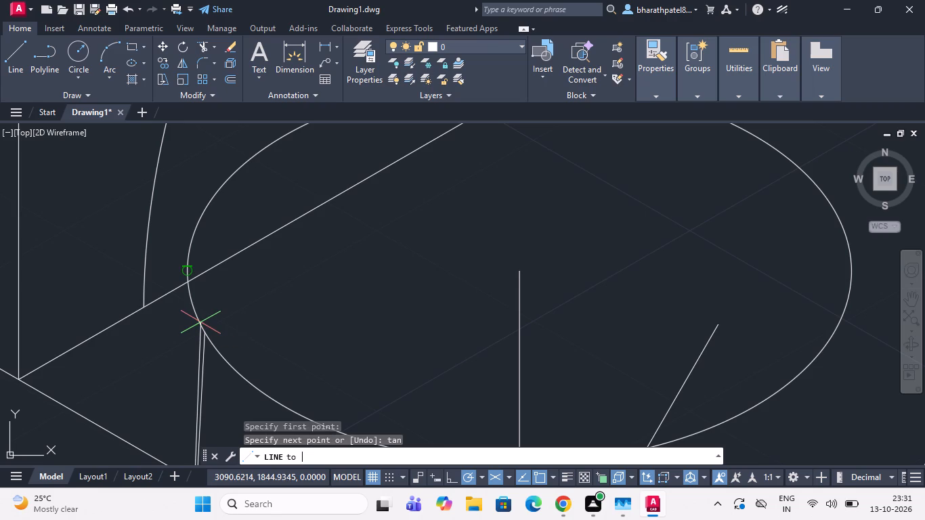
left_click(189, 269)
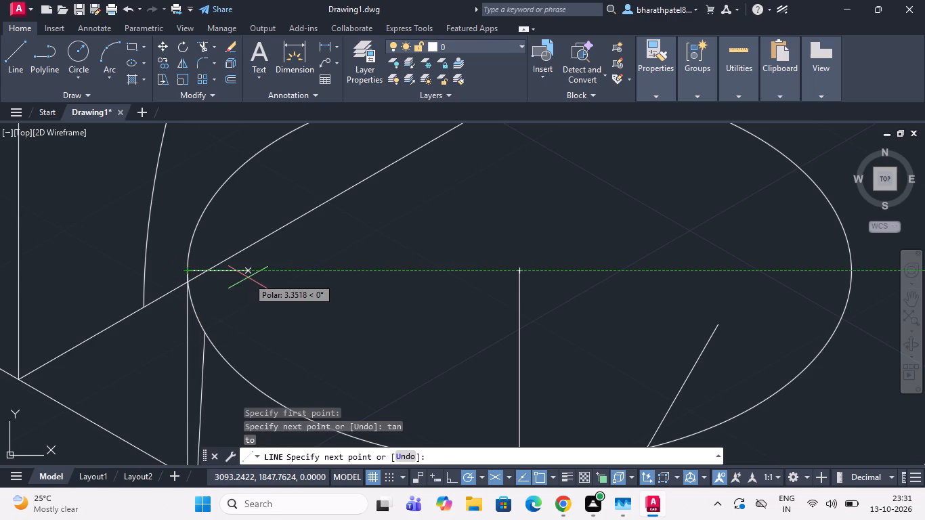
key("Escape")
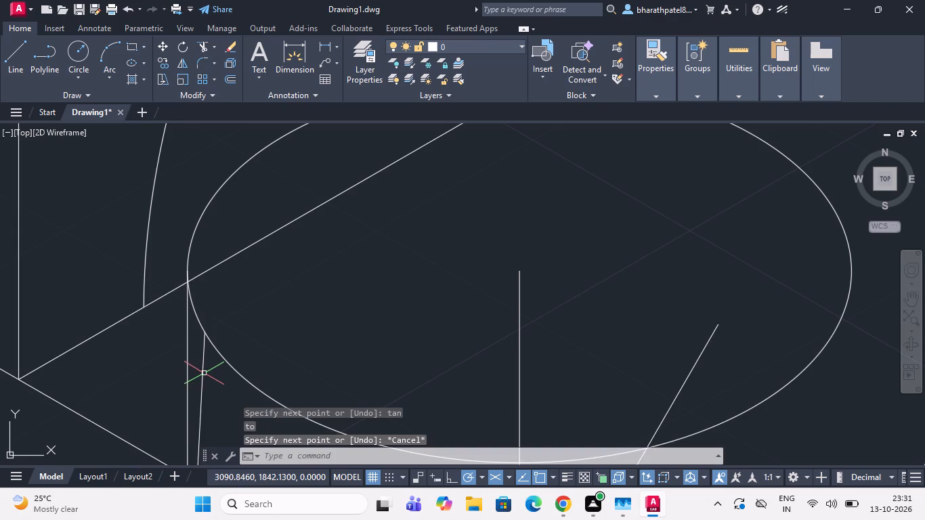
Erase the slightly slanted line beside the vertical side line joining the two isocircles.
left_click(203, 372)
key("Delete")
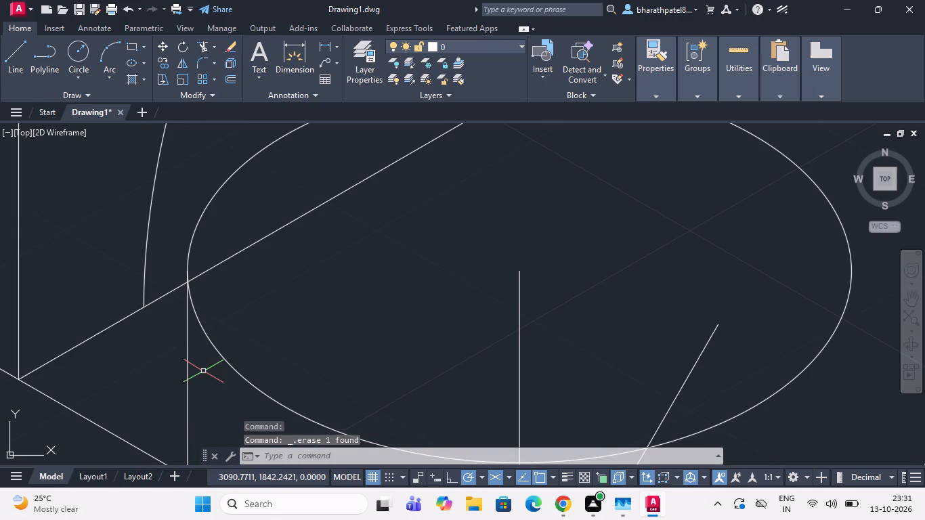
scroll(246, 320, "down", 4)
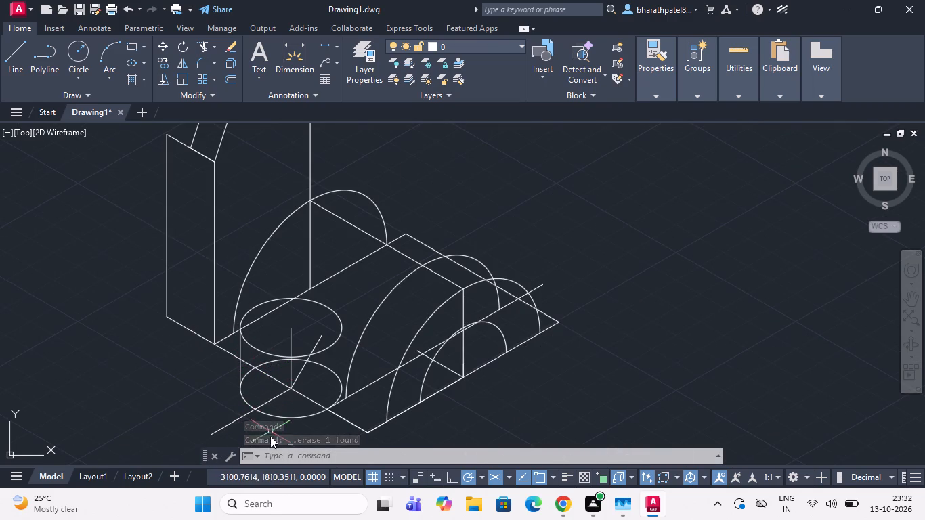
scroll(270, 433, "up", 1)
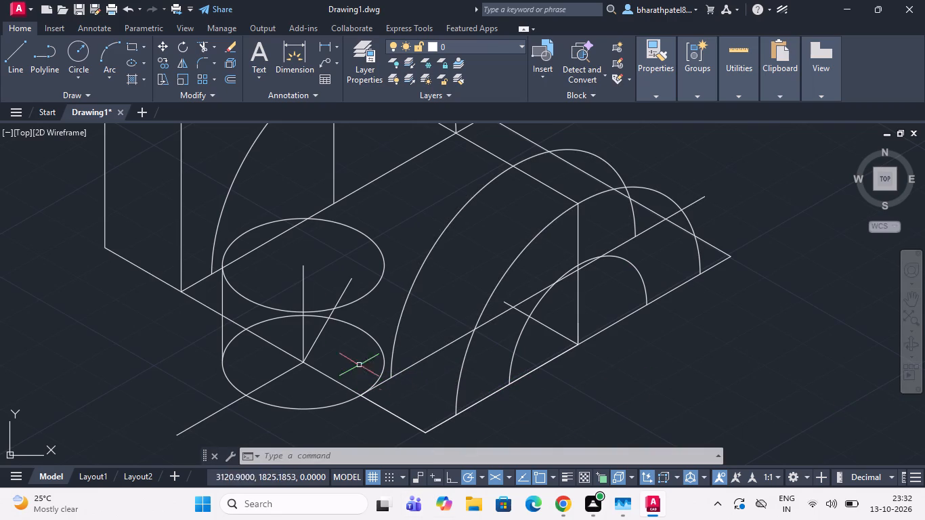
Erase the slanted line rising from the lower isocircle's centre.
left_click(12, 47)
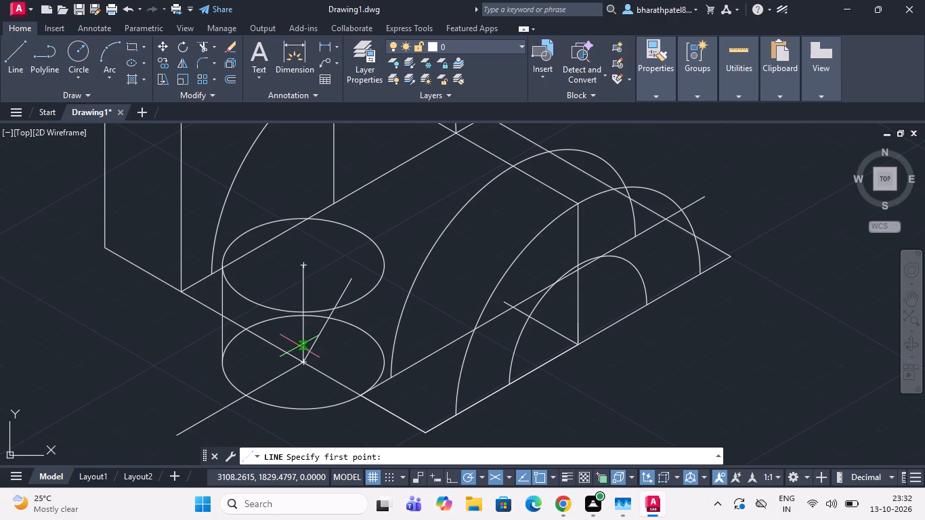
key("Escape")
left_click(325, 324)
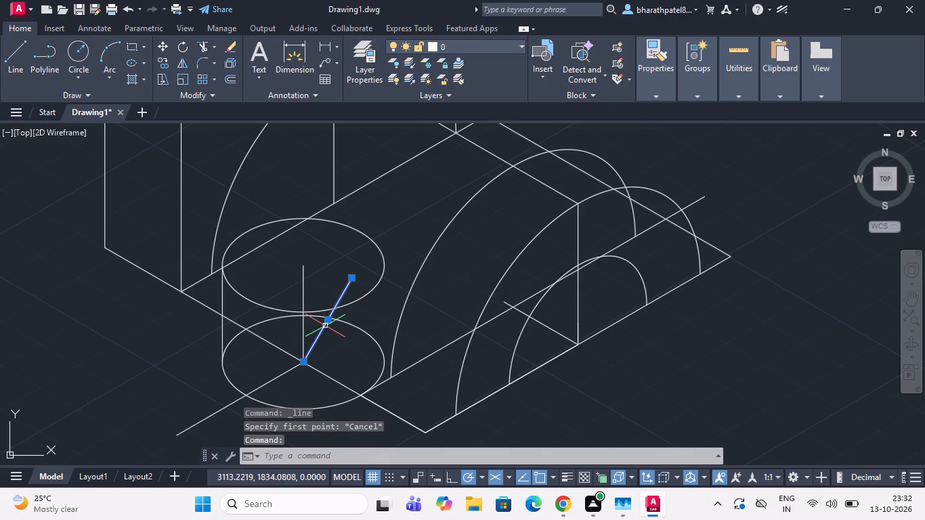
key("Delete")
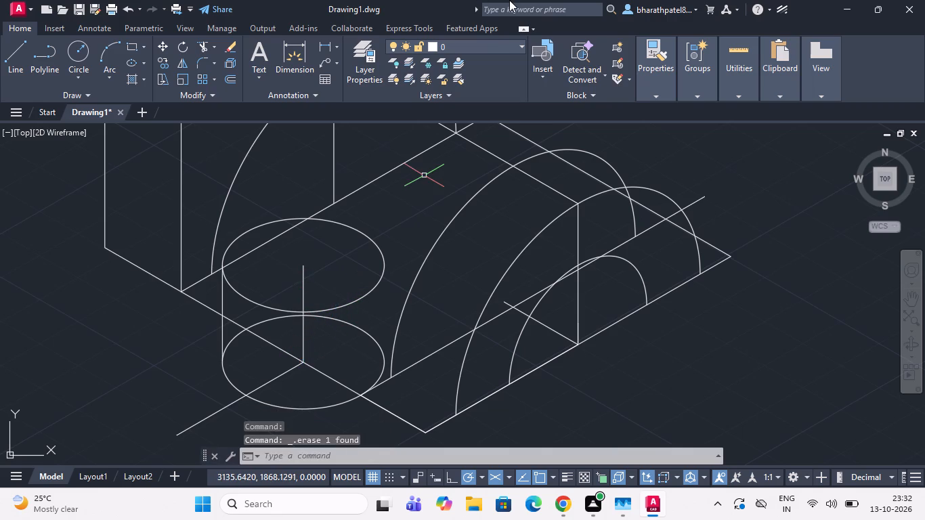
Draw a line about 32 units long at 330° from the upper isocircle's centre, crossing its lower-right side.
left_click(14, 42)
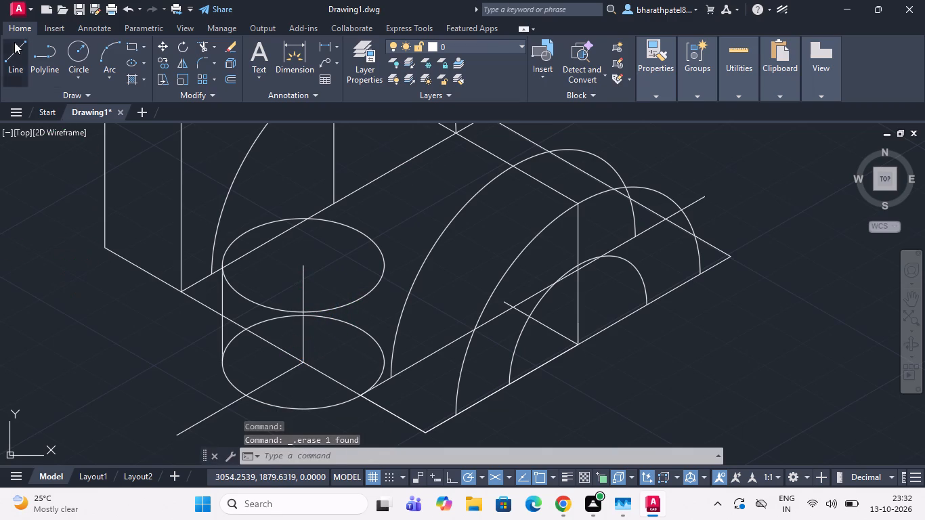
left_click(302, 263)
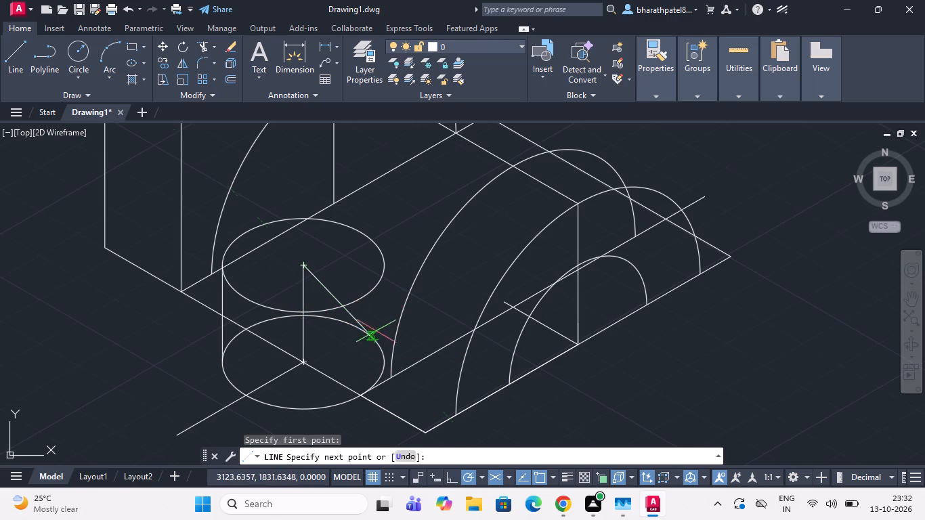
left_click(428, 335)
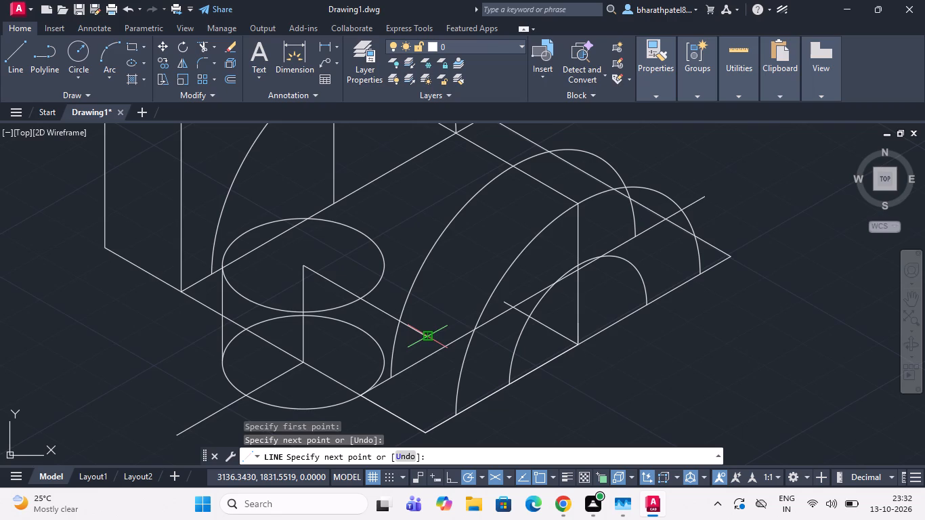
key("Escape")
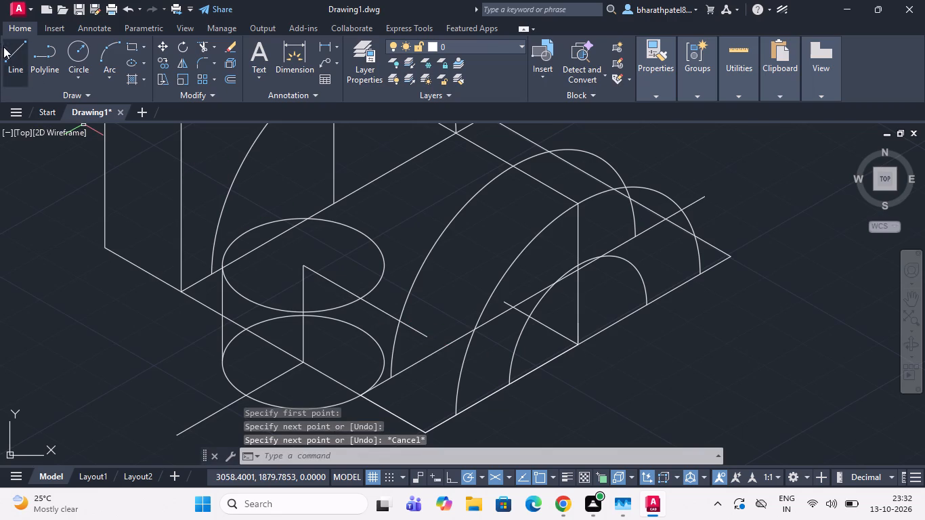
Draw a line at 30° from where the 330° centre line crosses the upper isocircle, extending past the first large arc.
left_click(11, 56)
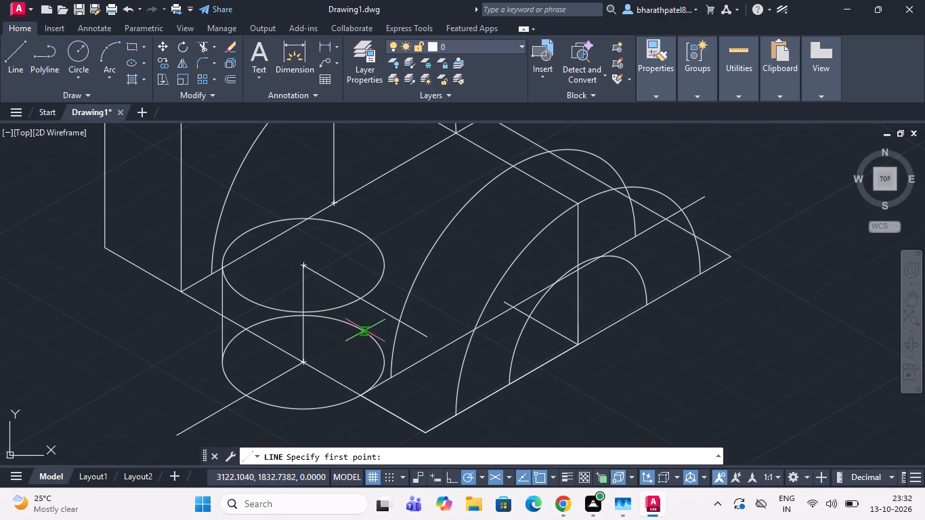
scroll(360, 292, "up", 3)
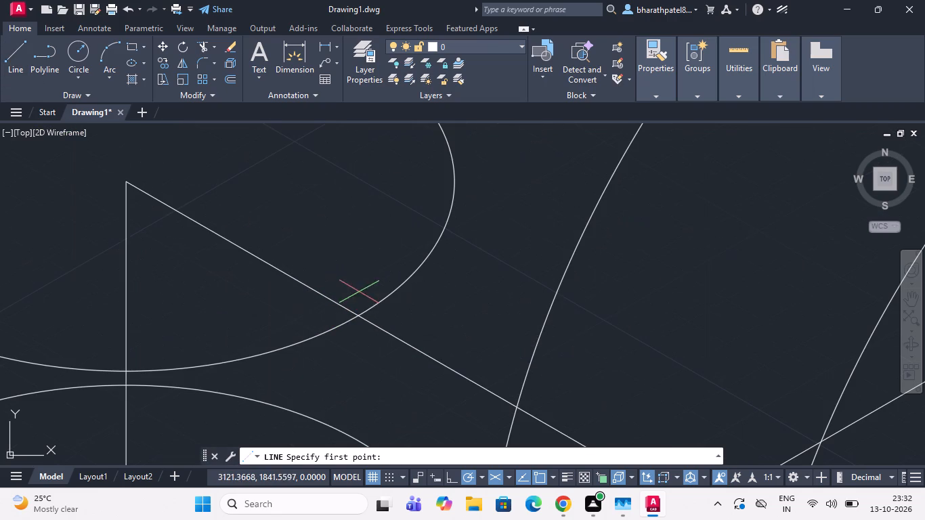
left_click(355, 316)
scroll(465, 235, "down", 3)
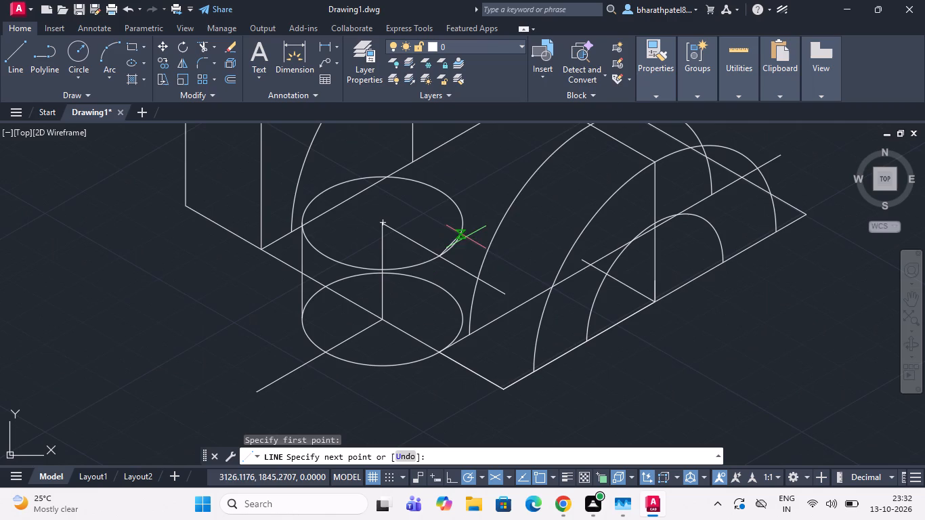
scroll(488, 220, "up", 2)
scroll(490, 225, "down", 1)
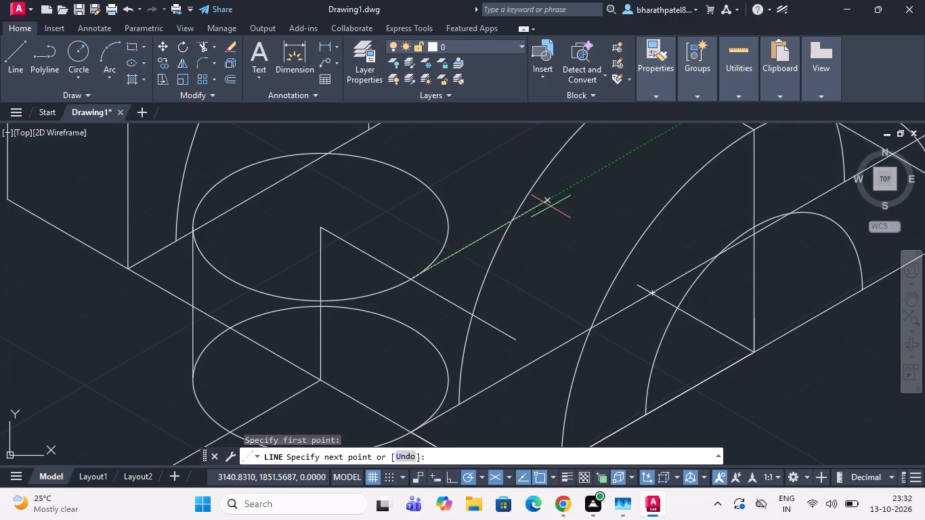
left_click(551, 201)
key("Escape")
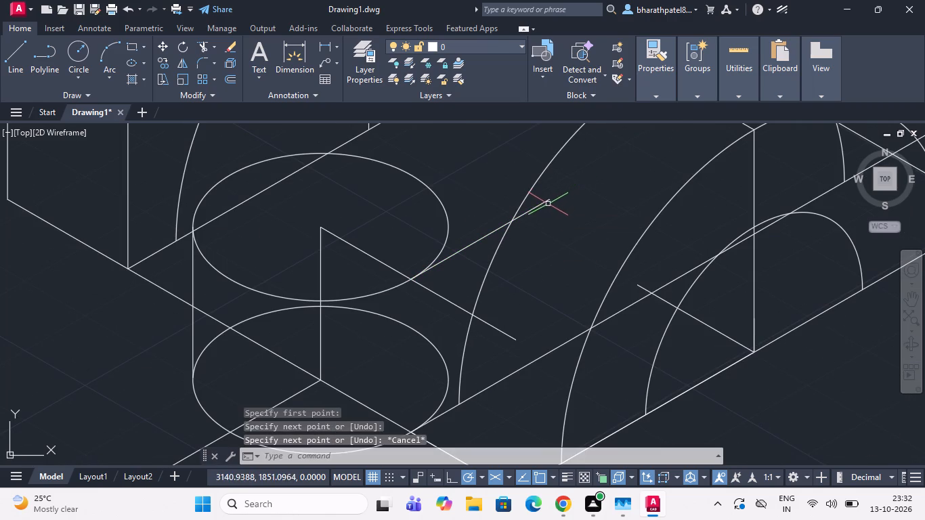
Trim away the right-hand portions of the upper and lower isocircles.
scroll(526, 240, "down", 2)
scroll(510, 295, "up", 3)
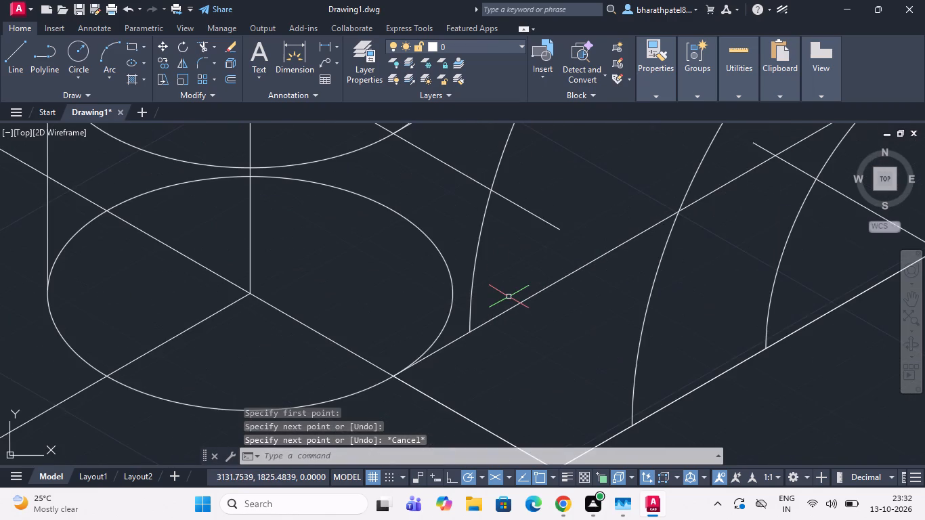
scroll(508, 297, "down", 2)
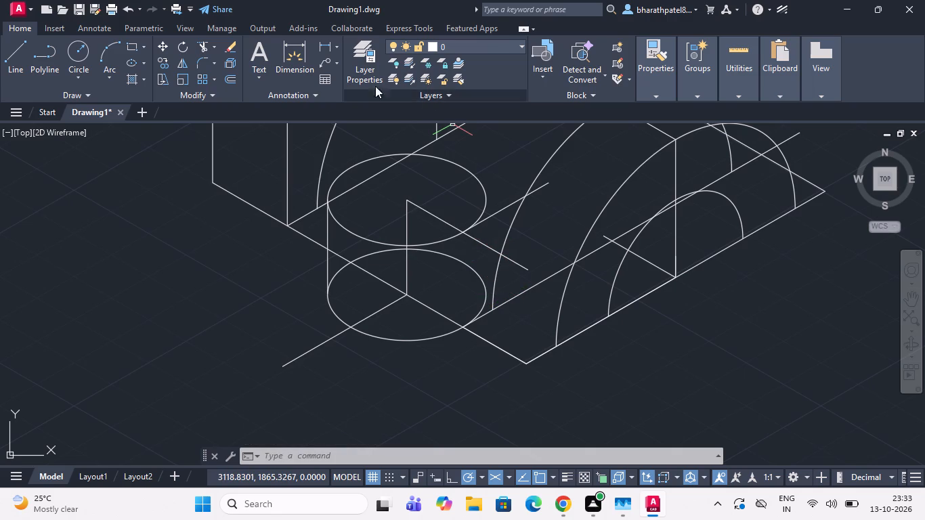
left_click(202, 44)
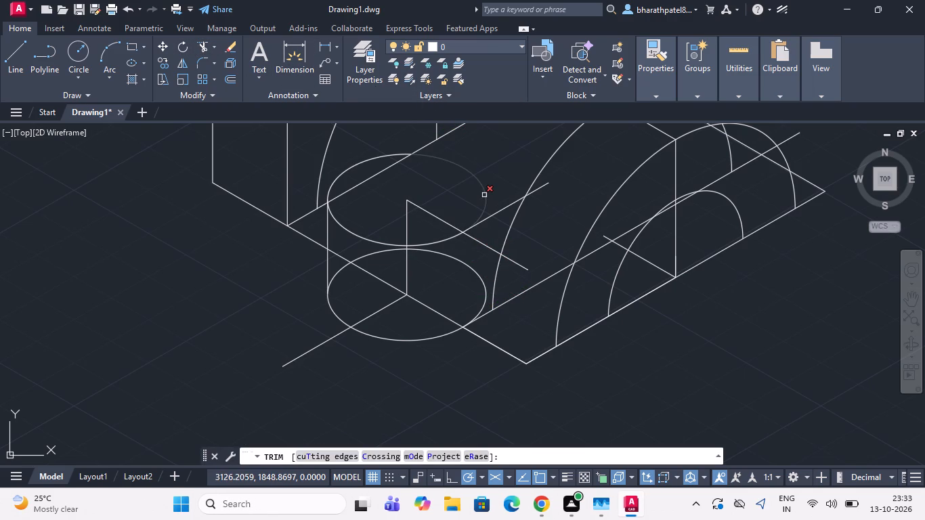
left_click(483, 194)
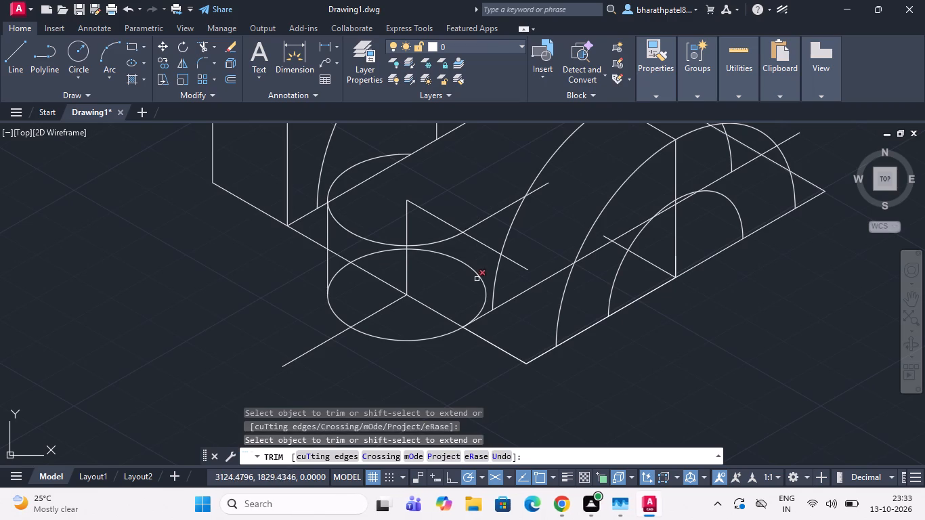
left_click(480, 274)
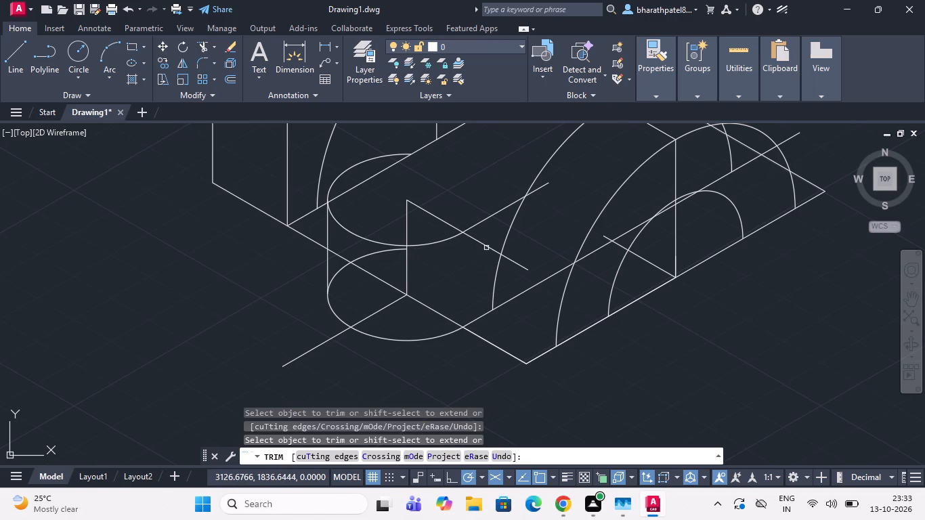
Trim the 330° centre line beyond the upper isocircle and the 30° tangent line beyond the first large arc.
left_click(487, 246)
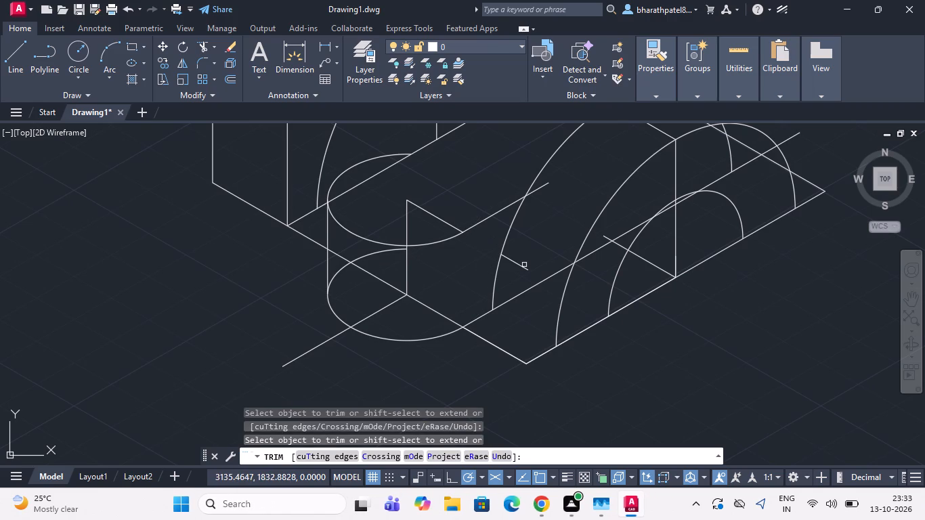
left_click(523, 265)
scroll(523, 265, "down", 1)
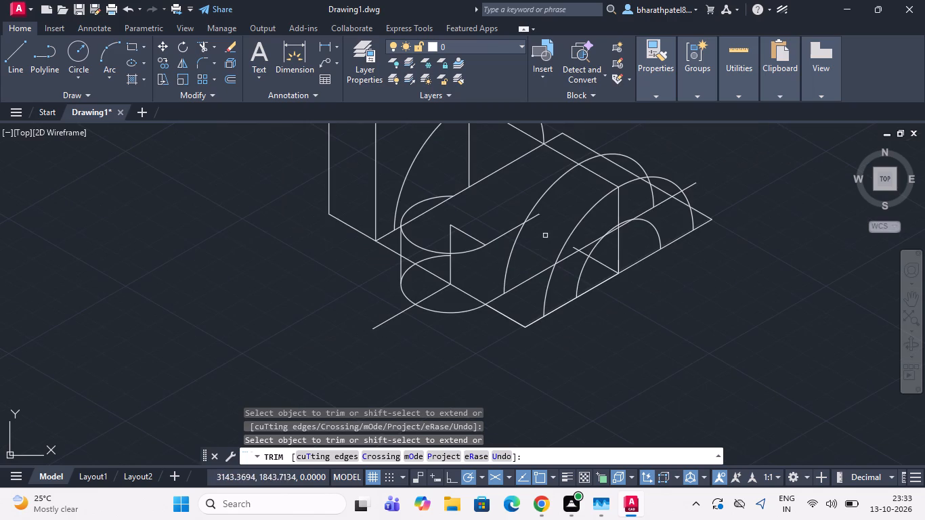
scroll(540, 216, "up", 3)
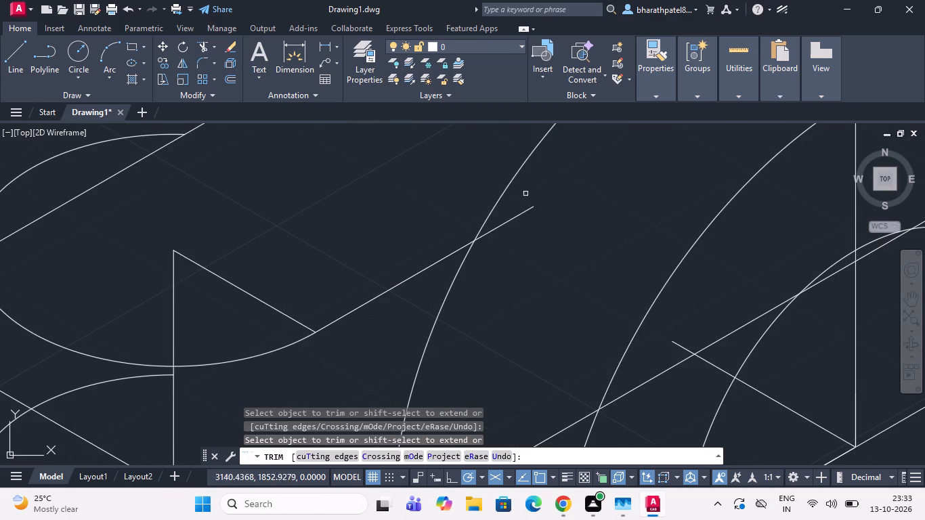
left_click_drag(525, 193, 523, 201)
left_click(500, 248)
scroll(499, 248, "down", 2)
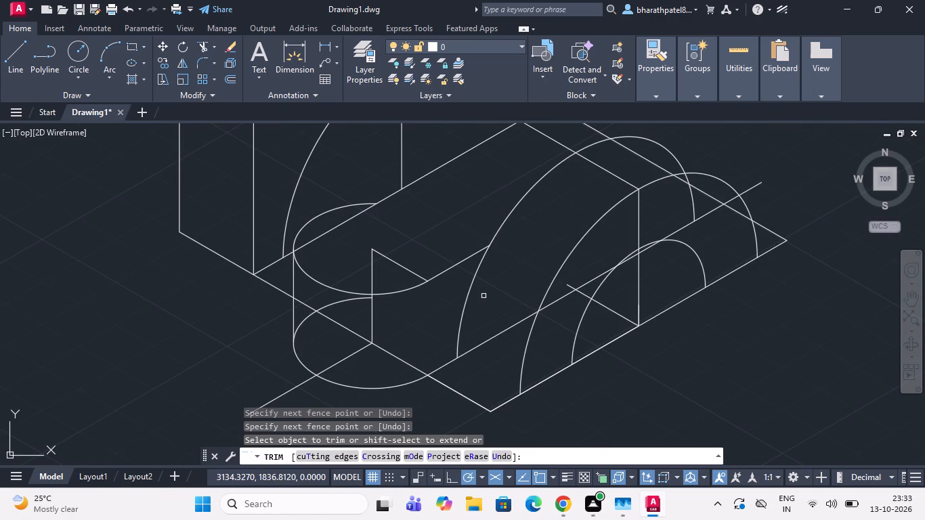
Draw a line about 35 units long at 150° from the tangent line's end on the first large arc.
left_click(7, 56)
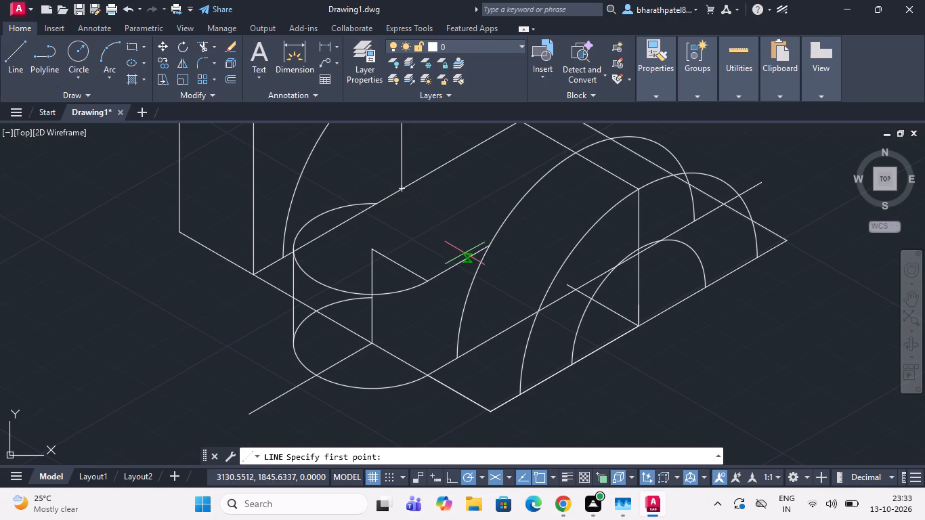
left_click(490, 247)
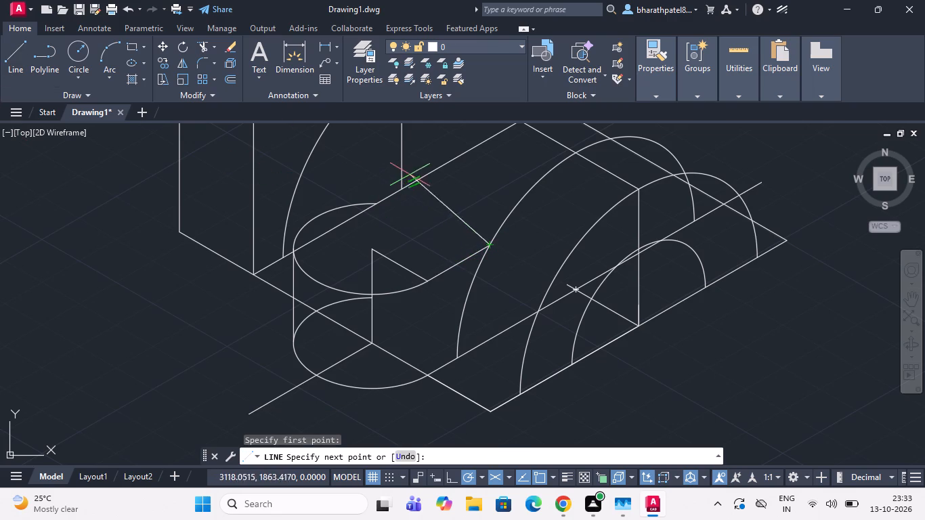
left_click(360, 166)
key("Escape")
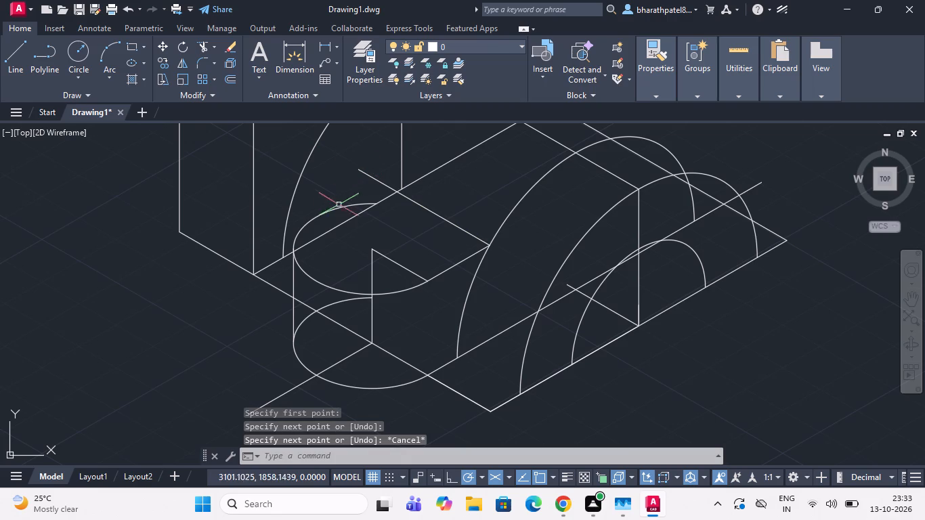
Draw a line at 150° from the upper isocircle's centre, ending just beyond its upper-left side.
left_click(3, 57)
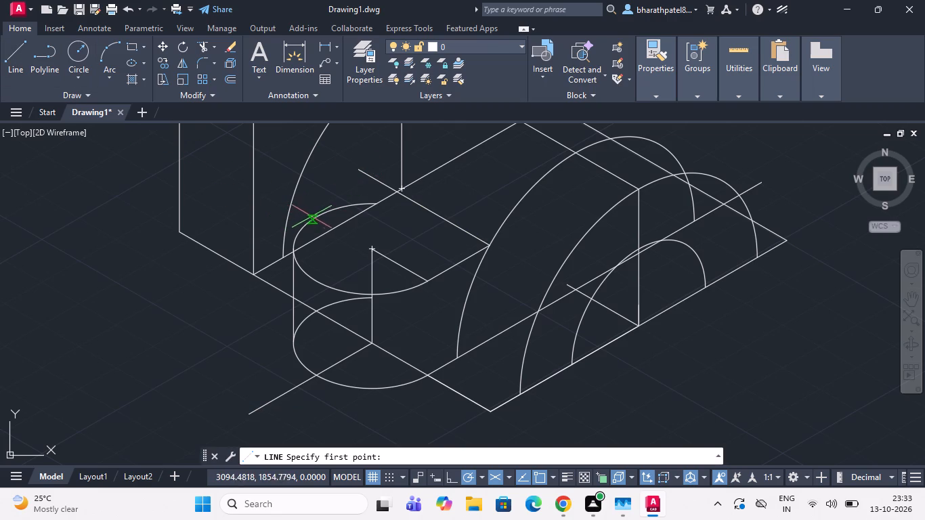
left_click(18, 45)
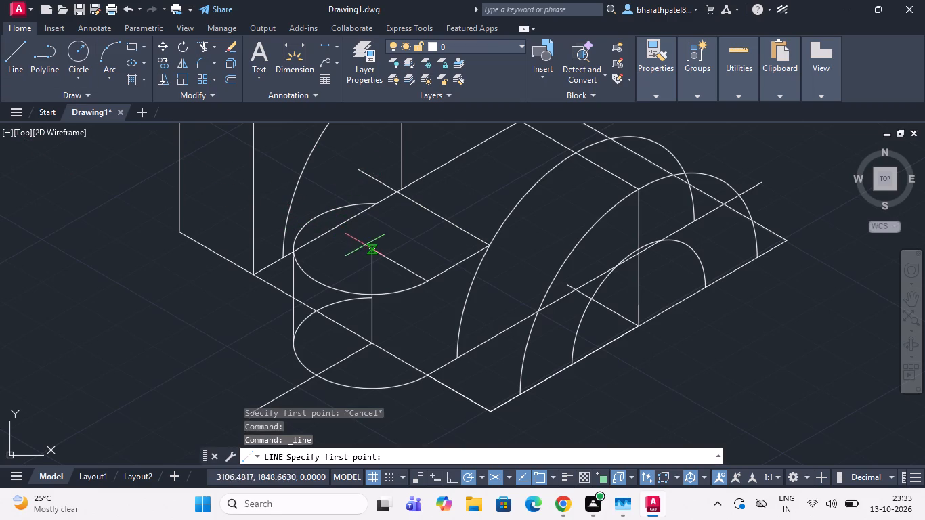
left_click(372, 252)
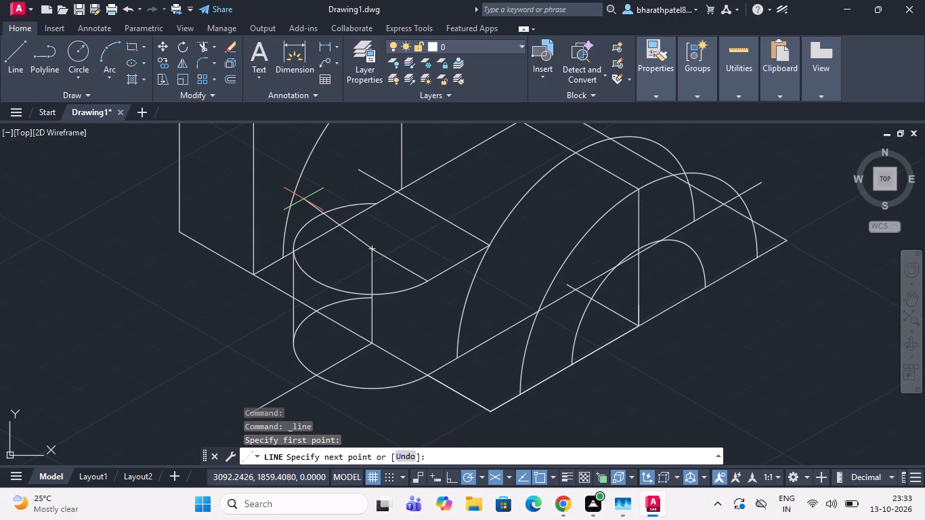
left_click(304, 209)
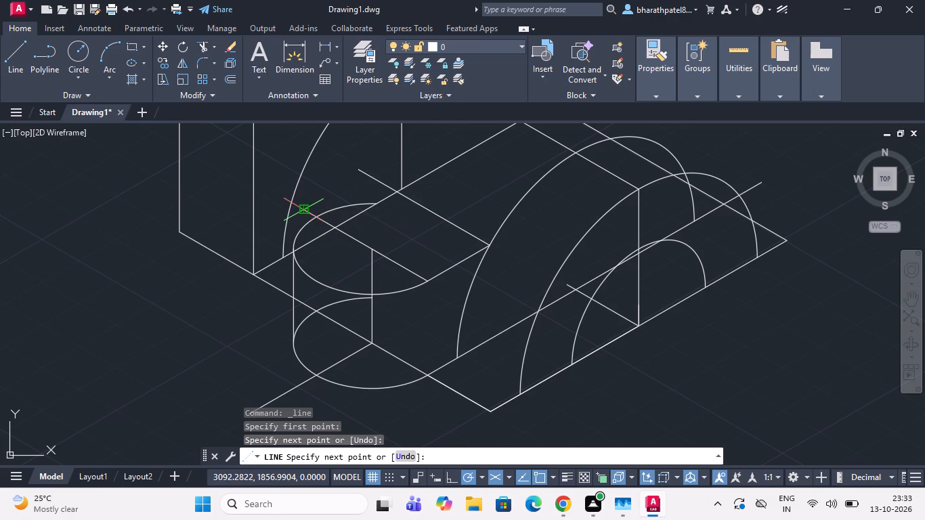
key("Escape")
Draw a tangent line at 30° from where the centre line crosses the upper isocircle's upper-left side, past the long 150° line.
left_click(18, 48)
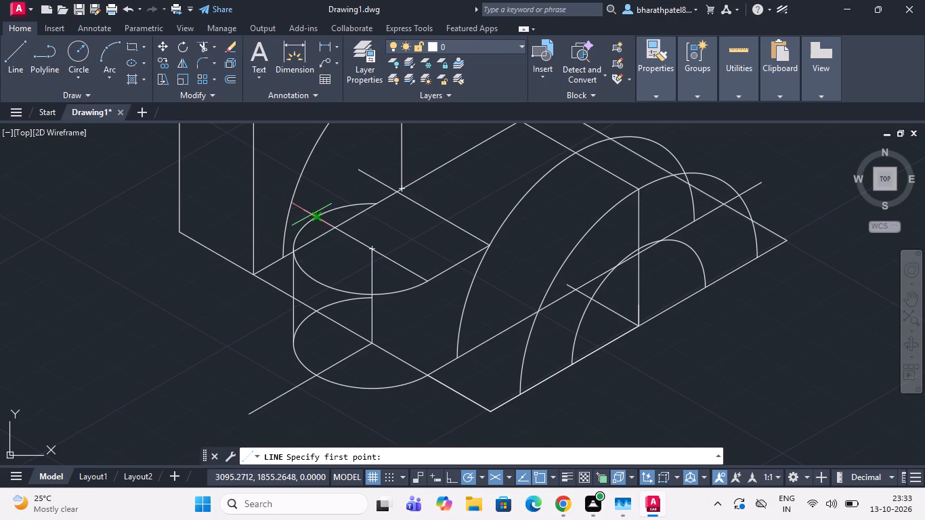
scroll(311, 214, "up", 1)
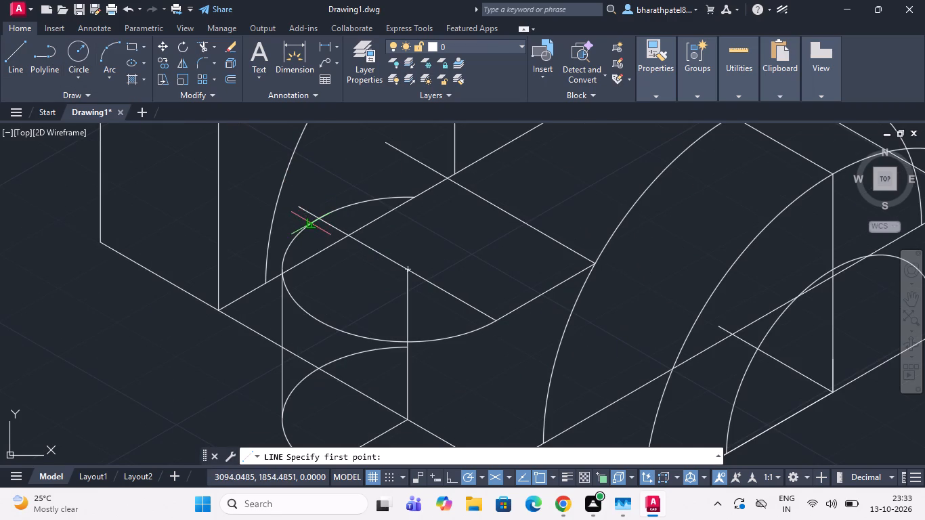
left_click(316, 218)
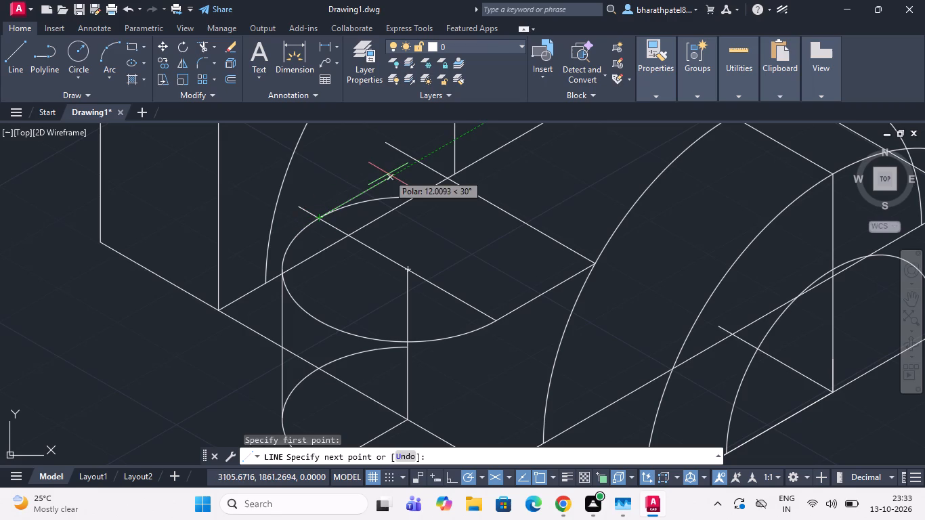
left_click(432, 150)
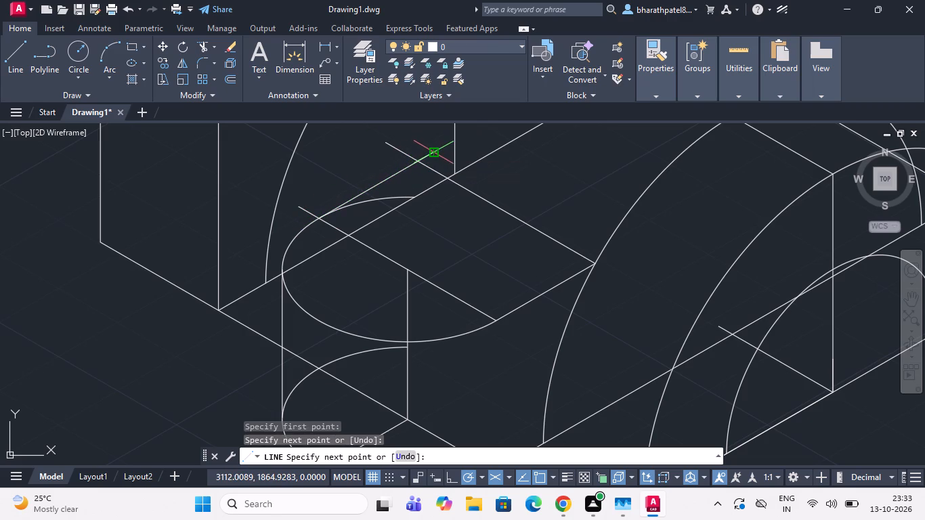
key("Escape")
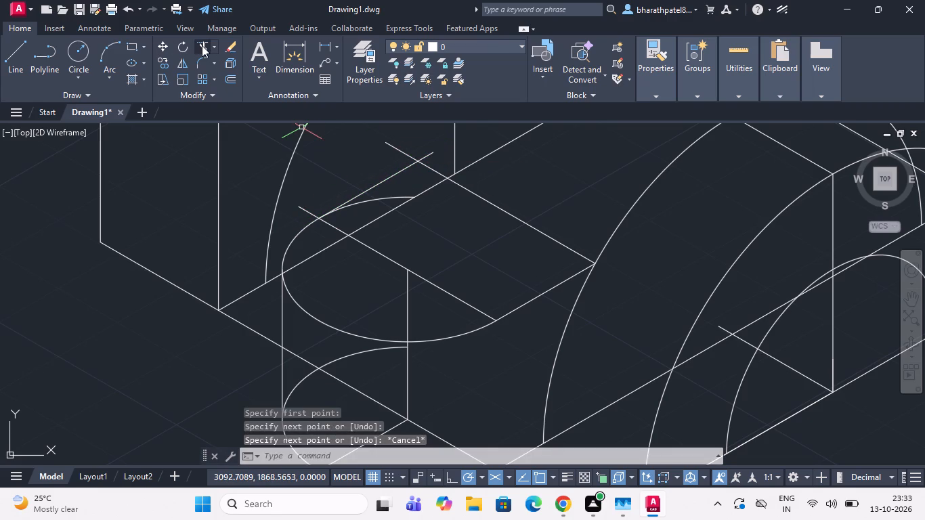
Trim the upper isocircle's inner arc and the overhanging ends of the tangent line, the long 150° line and the centre line.
left_click(202, 45)
left_click(356, 205)
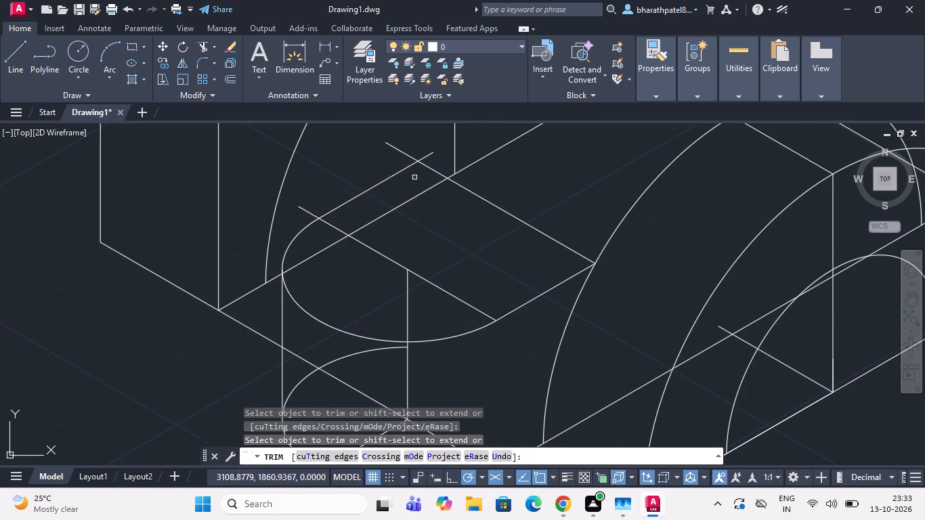
left_click(429, 155)
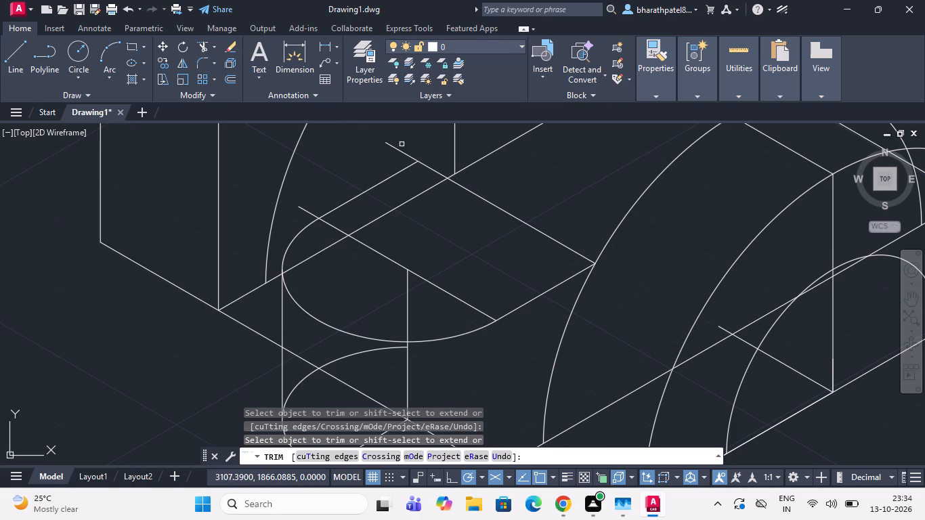
left_click(395, 148)
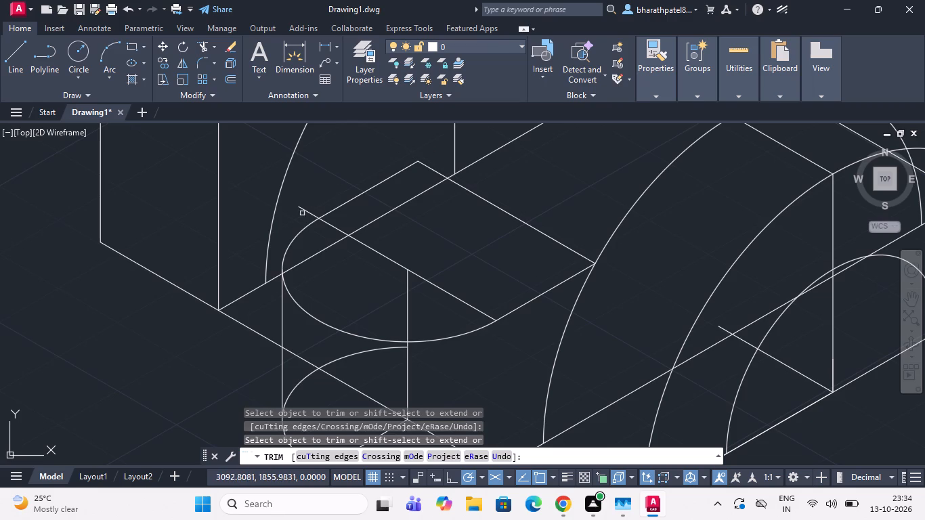
left_click(307, 211)
Trim away the lower isocircle's hidden upper-left arc, keeping only the rounded block's visible bottom curve.
scroll(308, 210, "down", 2)
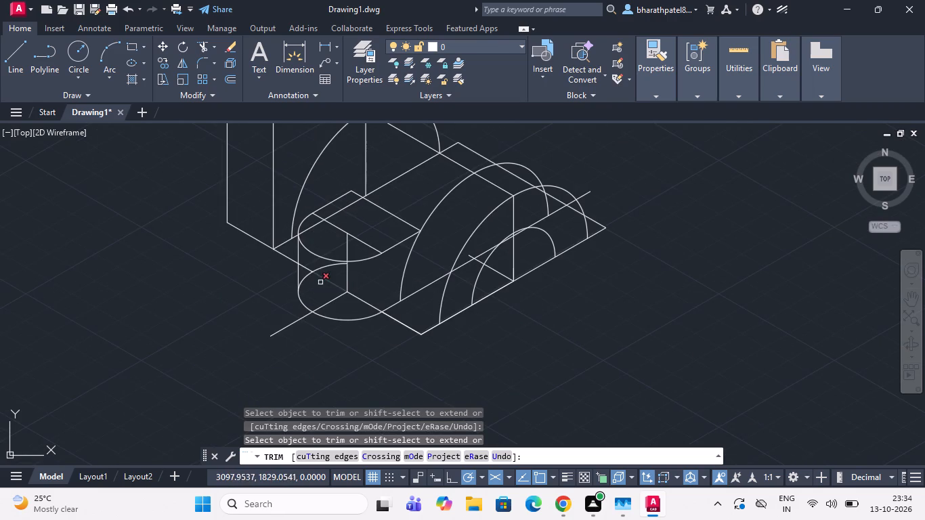
scroll(319, 284, "down", 1)
scroll(316, 273, "up", 3)
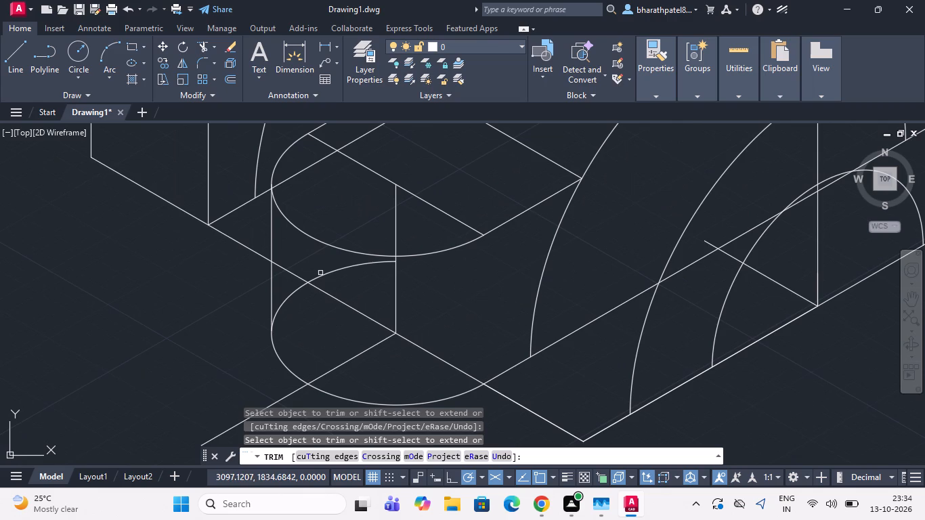
left_click(321, 274)
left_click(288, 297)
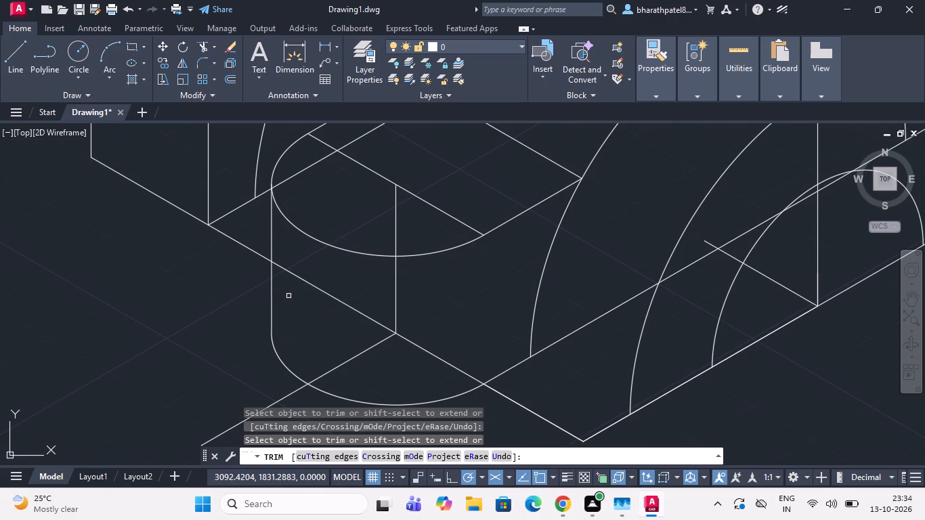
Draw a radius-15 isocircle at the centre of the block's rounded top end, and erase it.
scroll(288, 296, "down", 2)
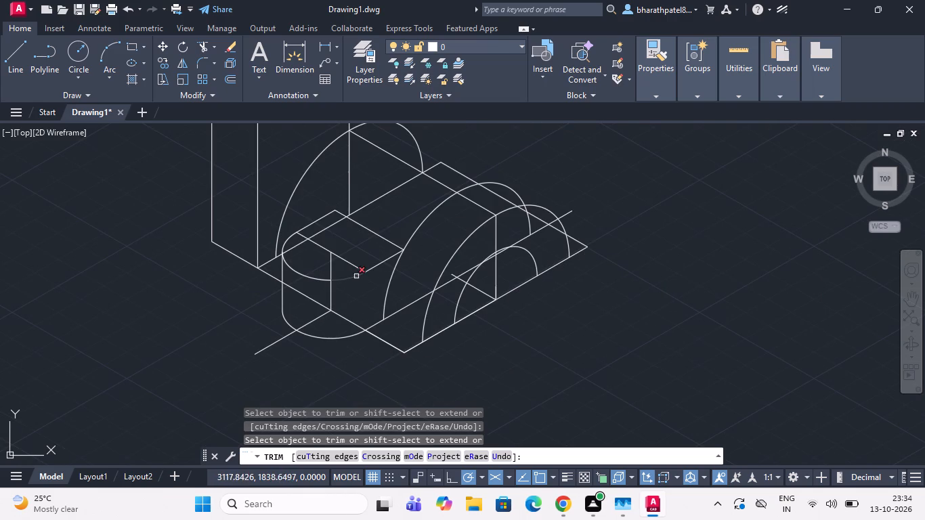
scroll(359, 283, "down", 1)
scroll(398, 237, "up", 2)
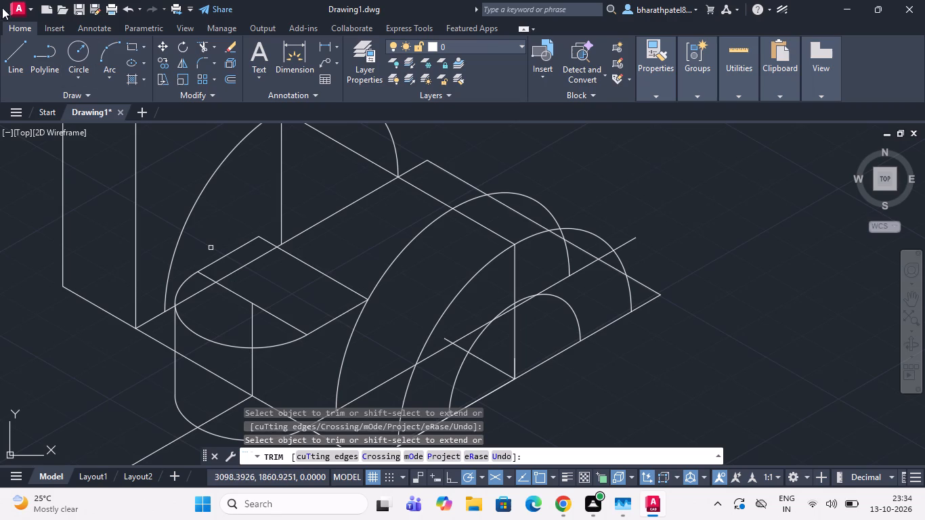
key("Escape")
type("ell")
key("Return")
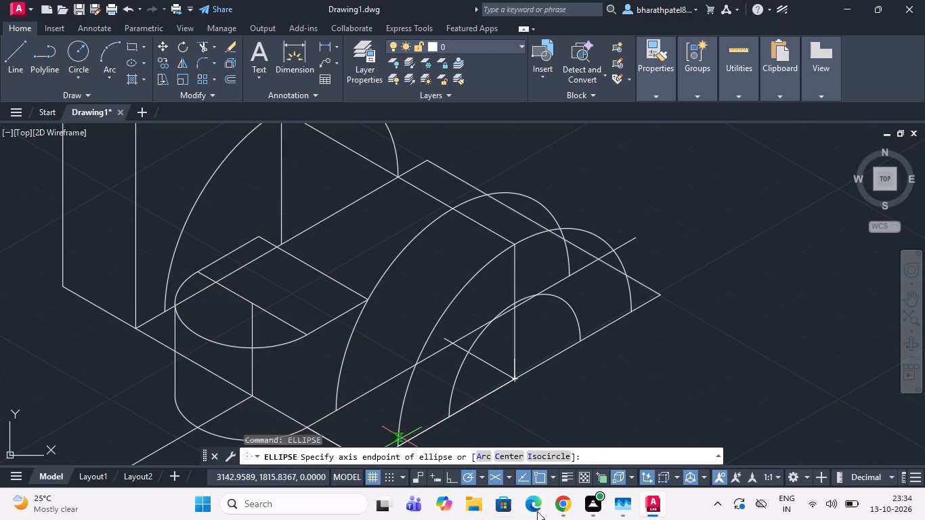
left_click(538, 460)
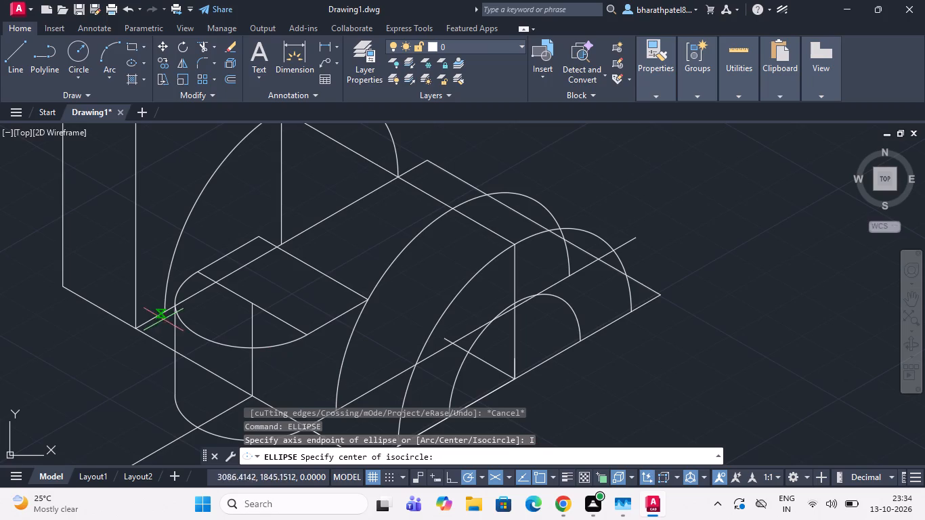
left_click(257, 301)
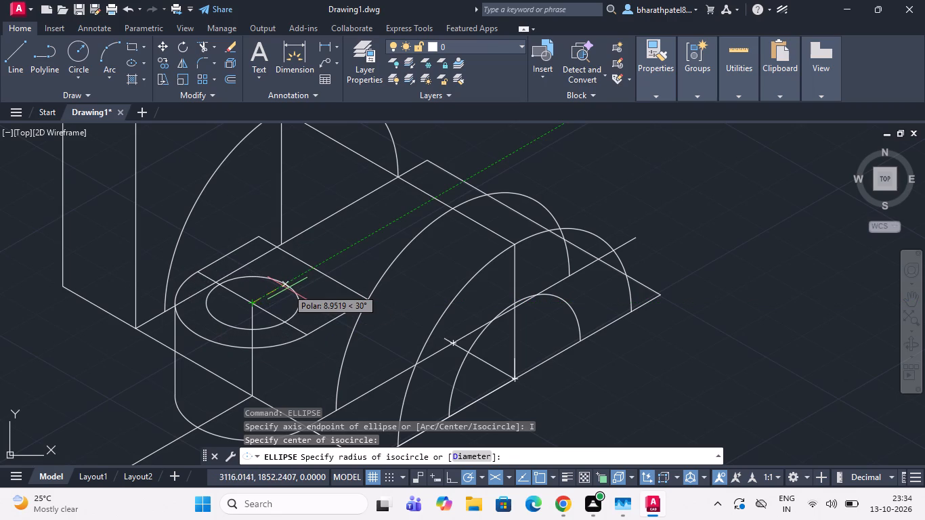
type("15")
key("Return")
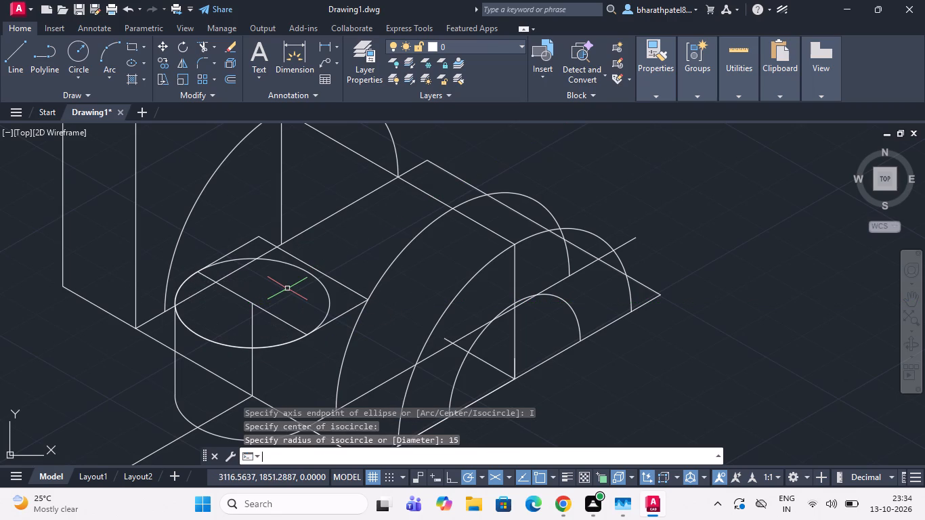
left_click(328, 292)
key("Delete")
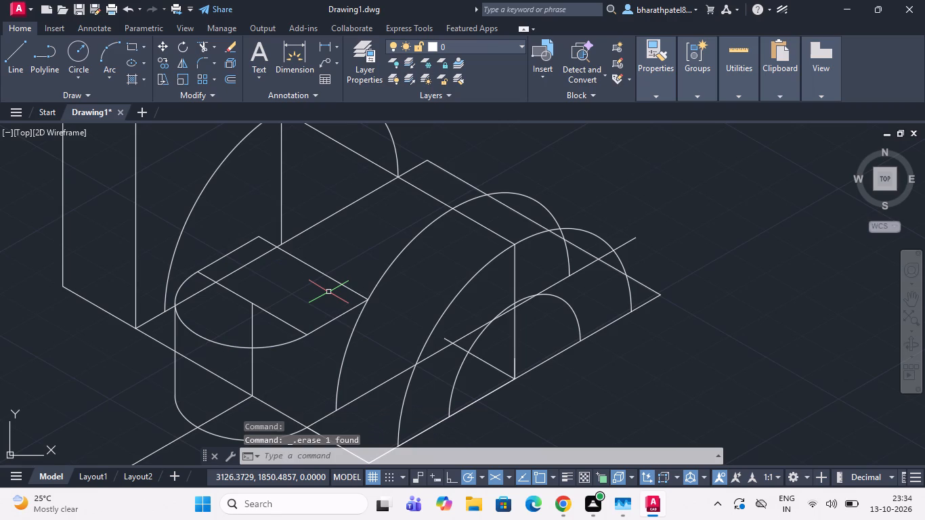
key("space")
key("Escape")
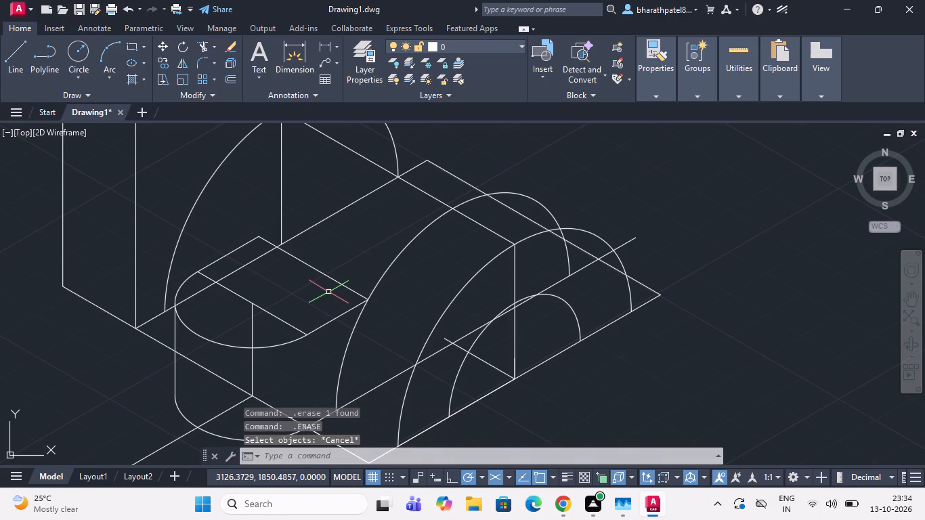
Draw a 12-diameter isocircle for the hole at the centre of the block's rounded top end.
type("ell")
key("Return")
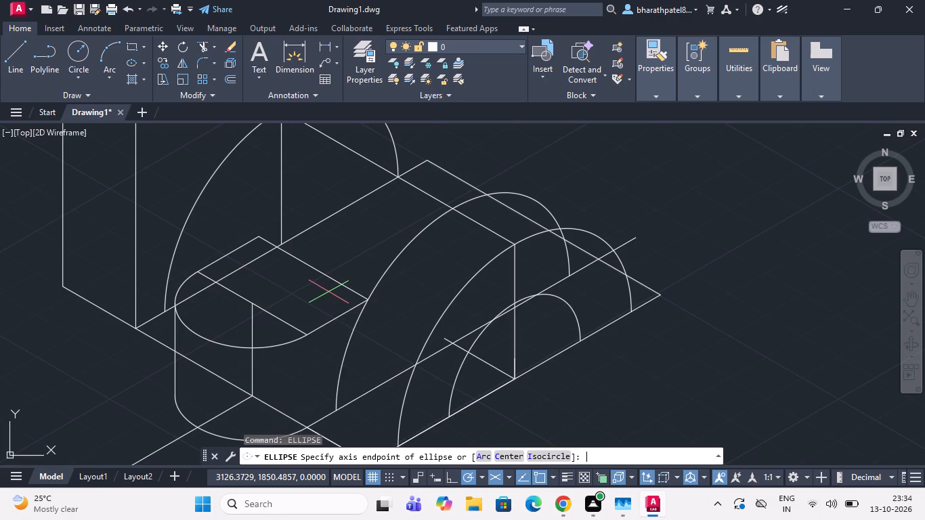
left_click(555, 452)
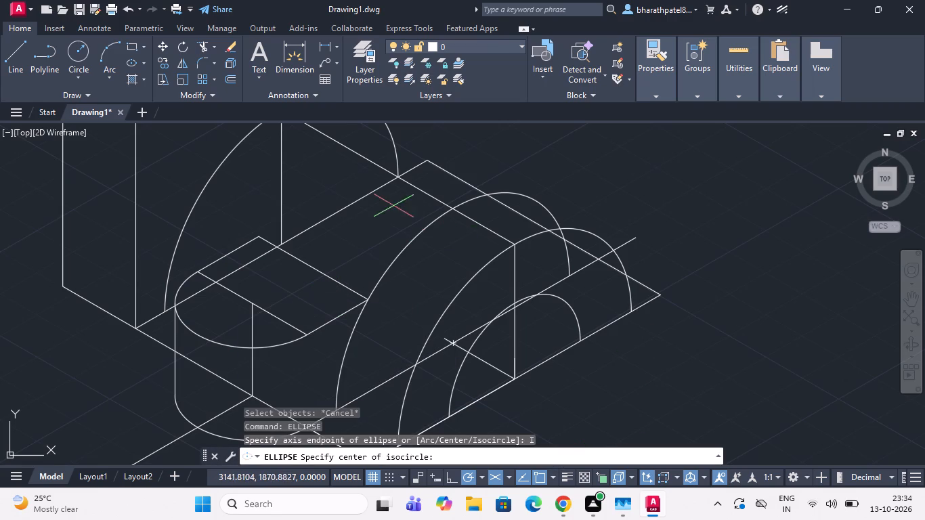
left_click(249, 301)
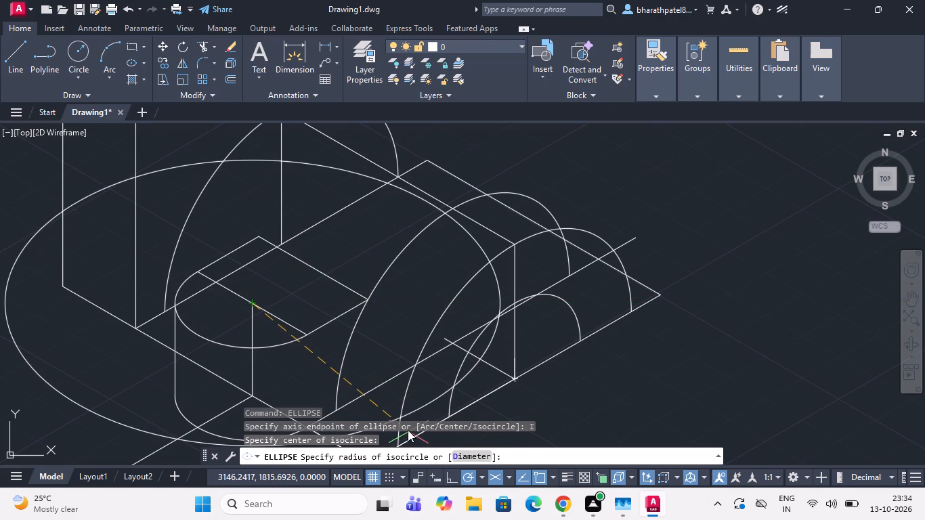
left_click(458, 458)
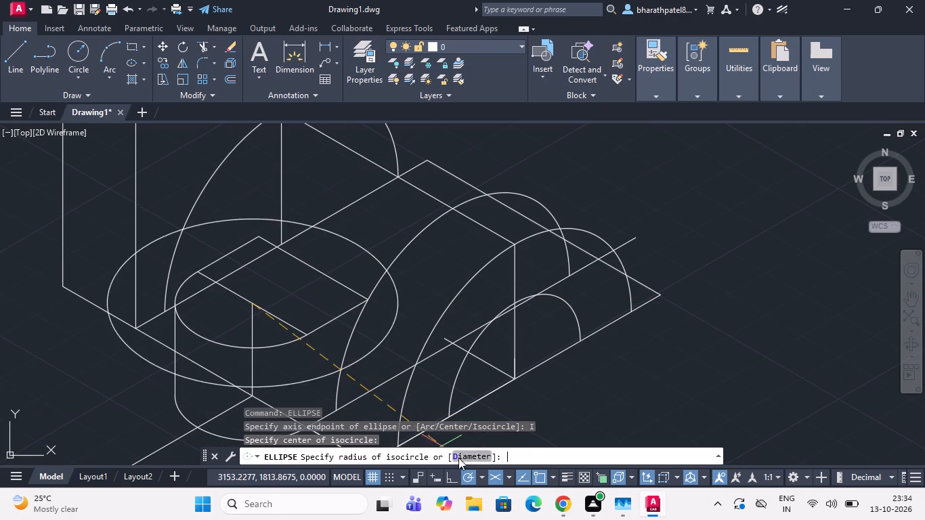
type("12")
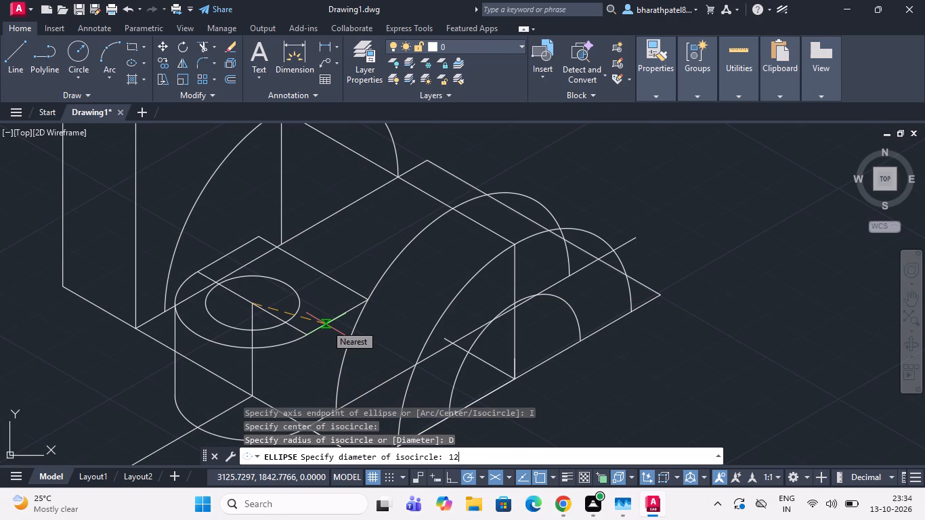
key("Return")
Erase the vertical construction line at the hole's centre and the two centre lines across the block's top face.
scroll(299, 310, "down", 2)
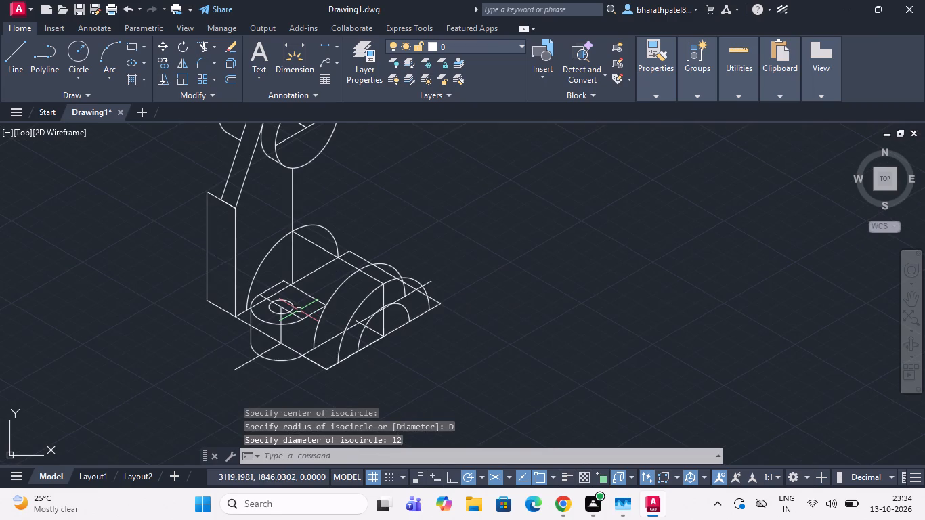
scroll(304, 339, "up", 3)
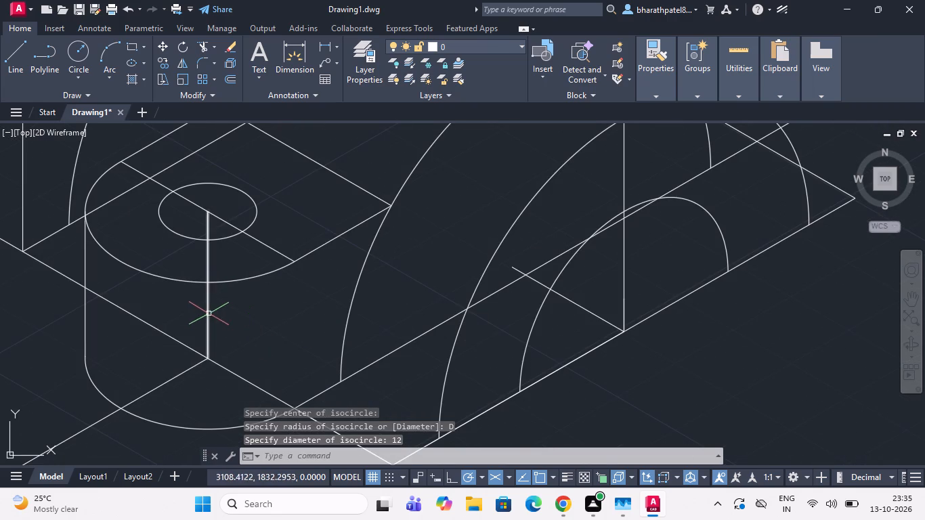
left_click(209, 313)
left_click(254, 239)
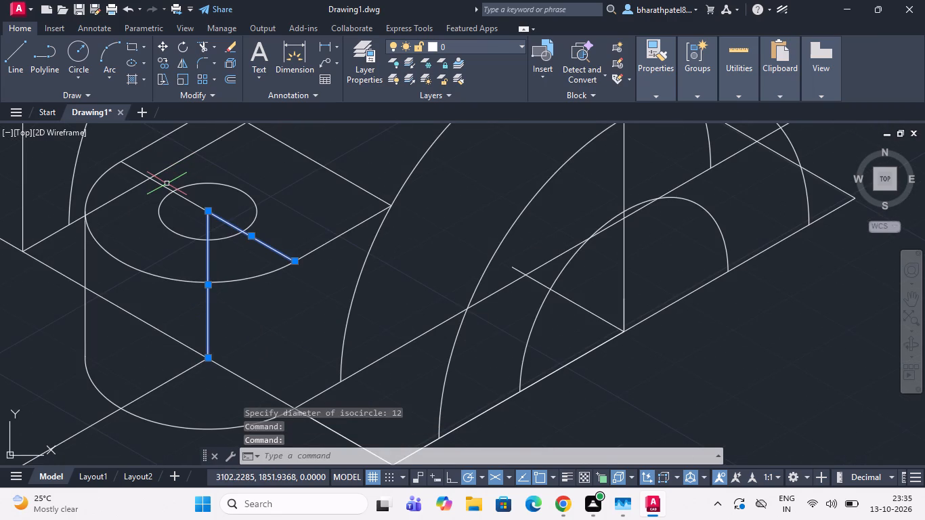
left_click(166, 184)
key("Delete")
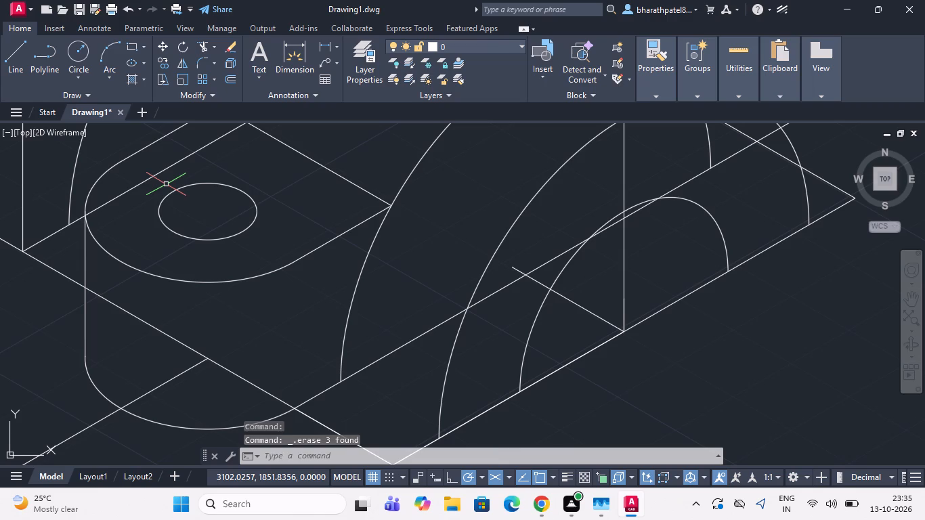
Trim the base edges and the lower 30° line where they pass through the rounded block and its top face.
scroll(178, 198, "down", 4)
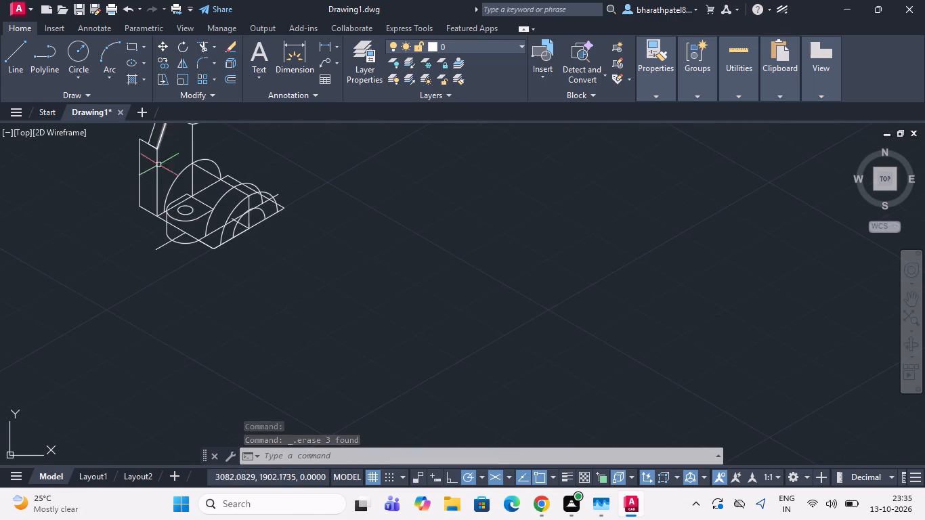
scroll(157, 175, "up", 3)
left_click(200, 45)
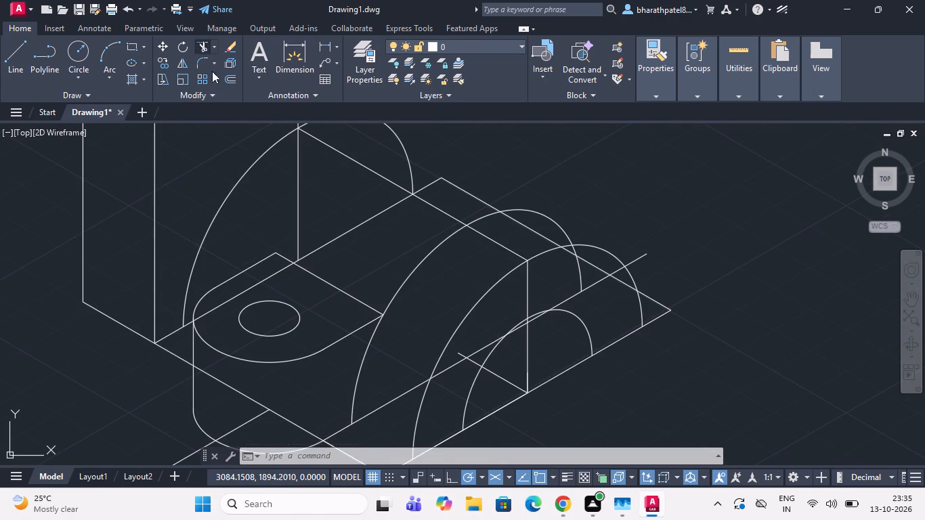
left_click(246, 292)
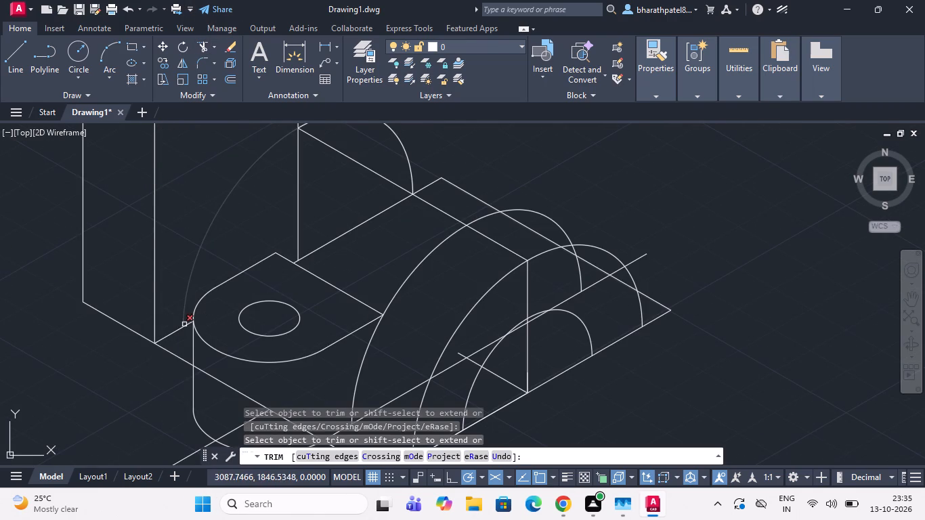
scroll(187, 327, "up", 3)
scroll(208, 336, "down", 3)
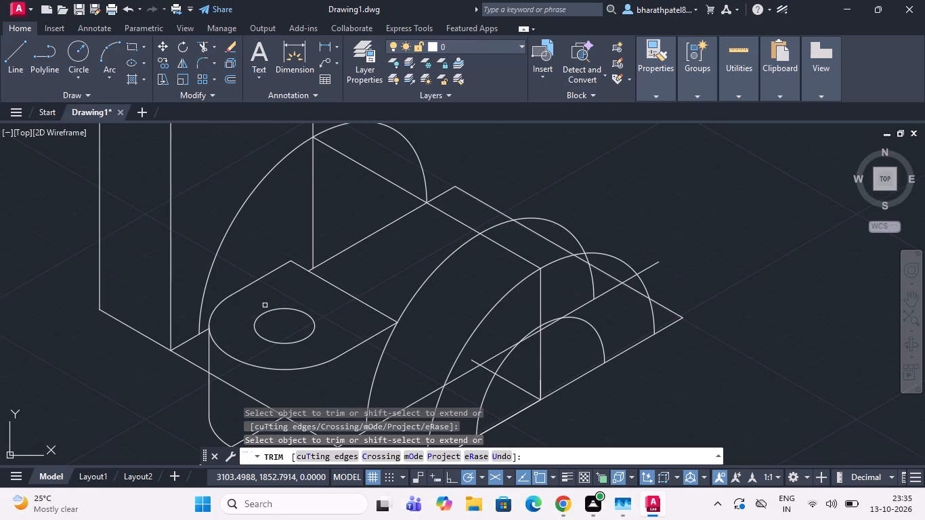
scroll(272, 310, "down", 3)
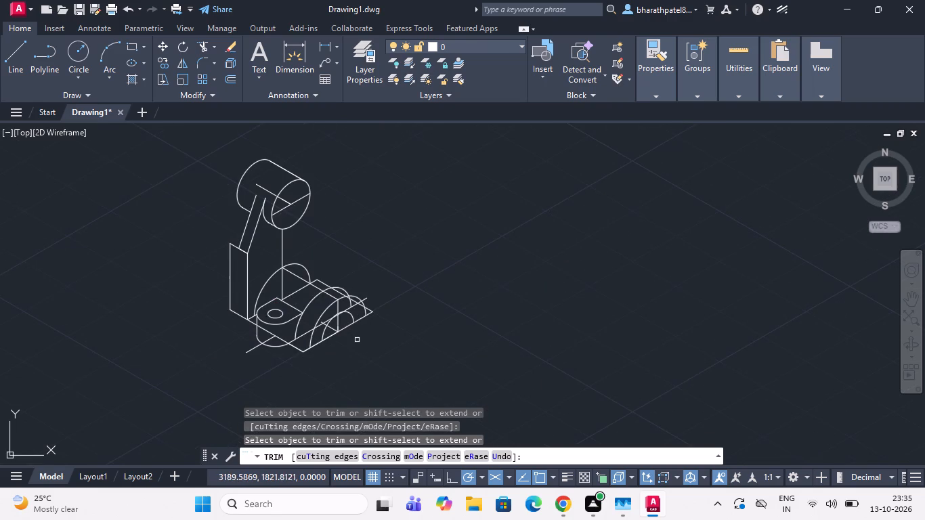
scroll(356, 341, "up", 2)
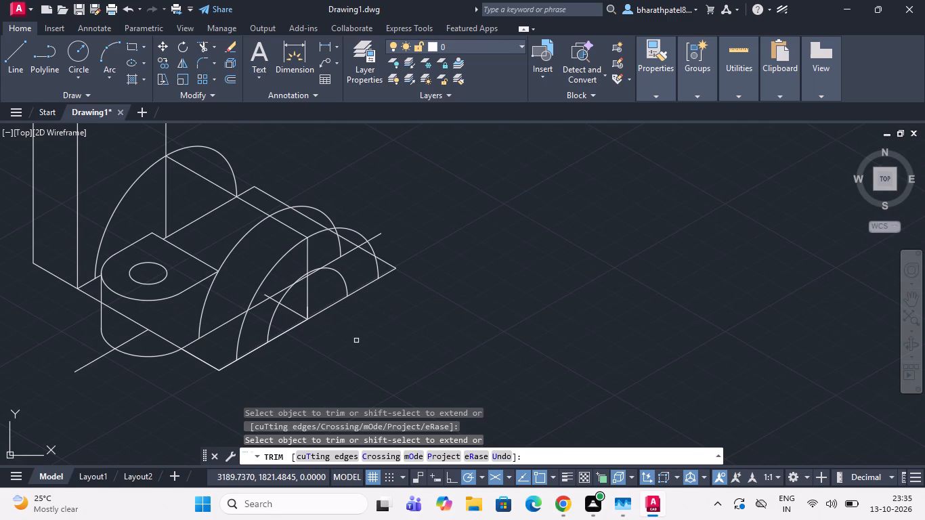
scroll(356, 341, "down", 2)
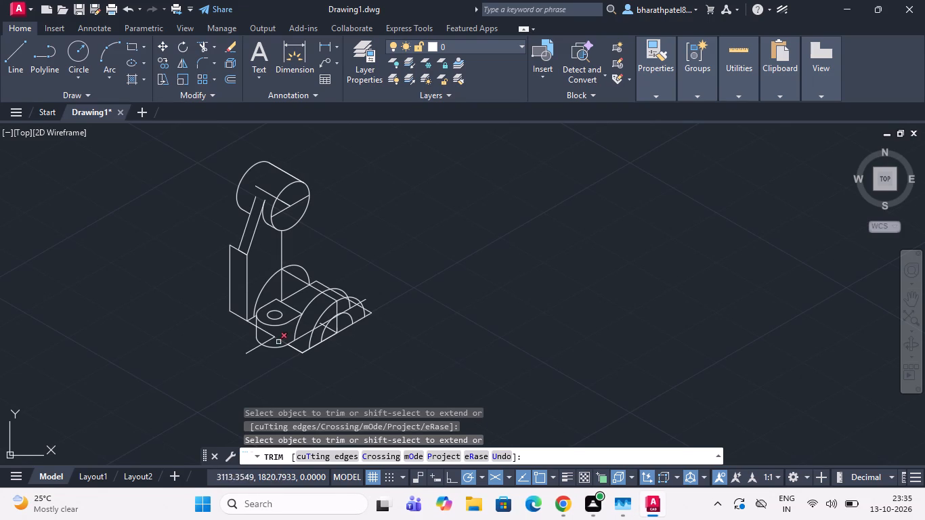
scroll(221, 341, "up", 2)
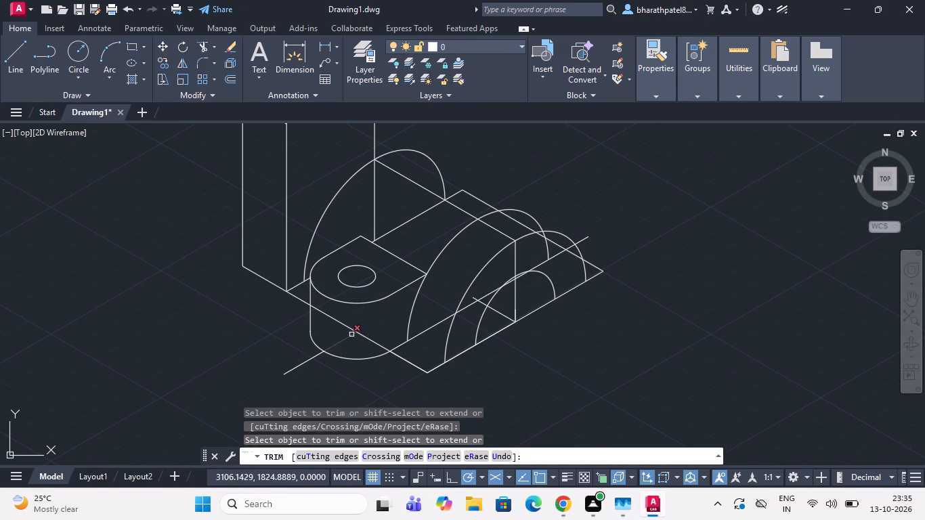
left_click(326, 313)
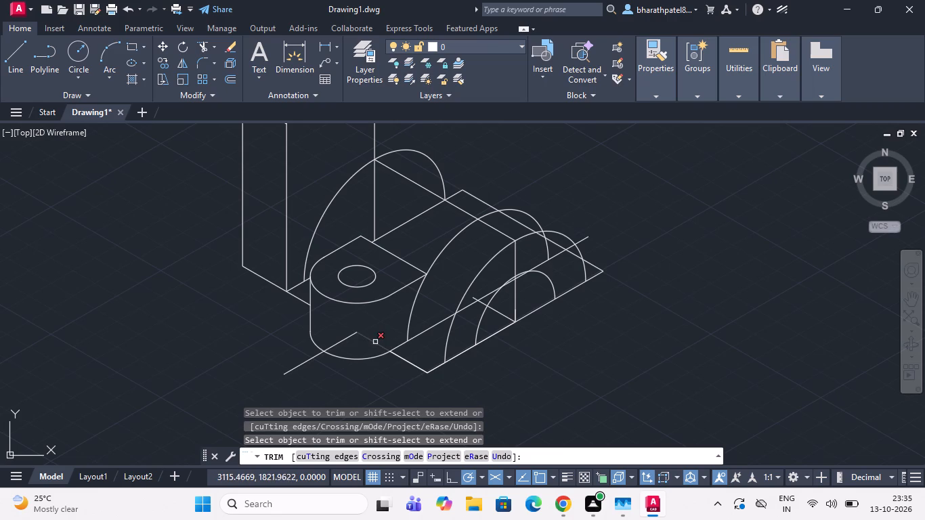
left_click(375, 341)
left_click(348, 336)
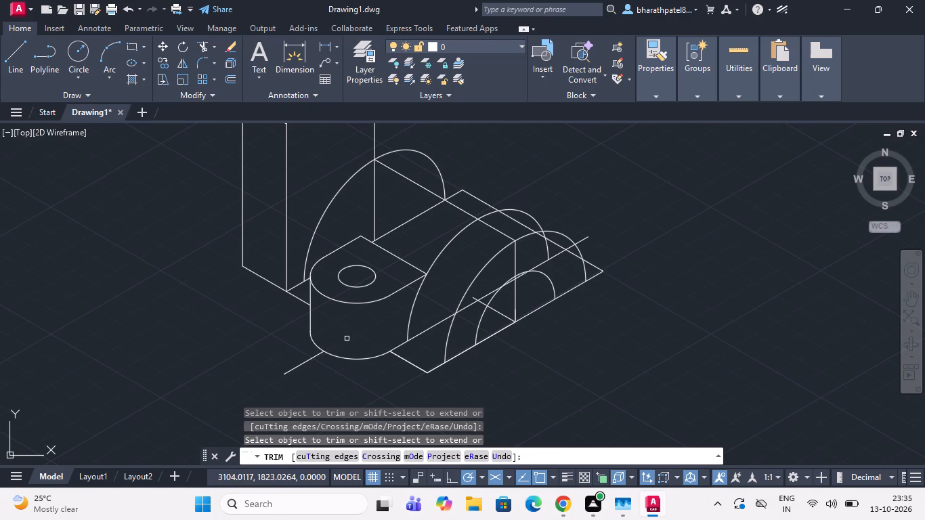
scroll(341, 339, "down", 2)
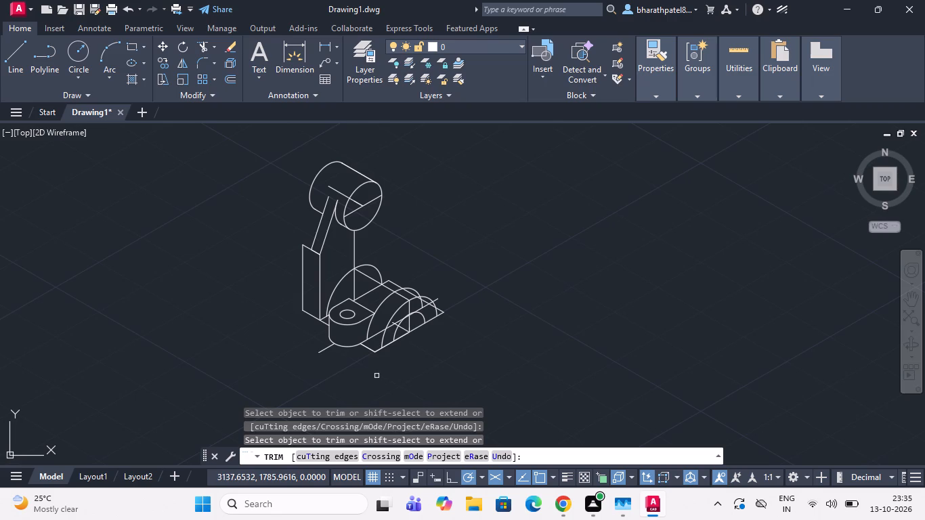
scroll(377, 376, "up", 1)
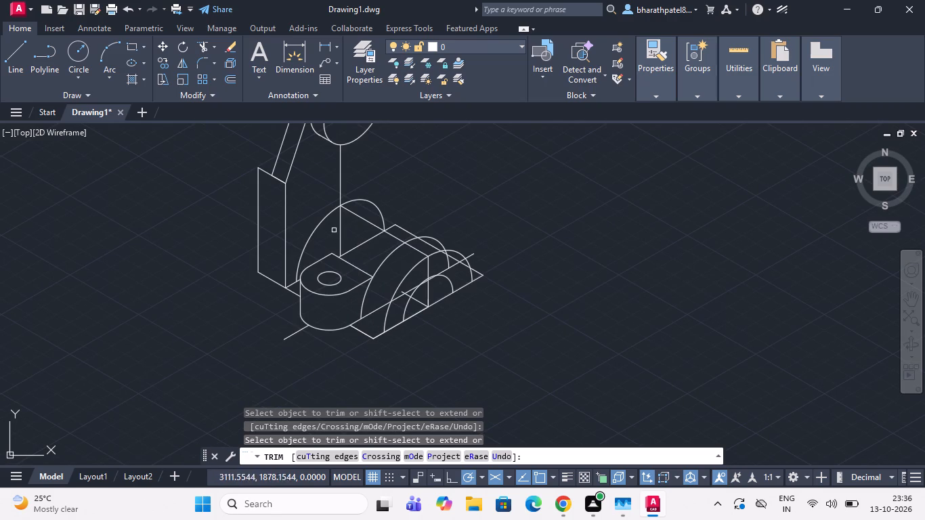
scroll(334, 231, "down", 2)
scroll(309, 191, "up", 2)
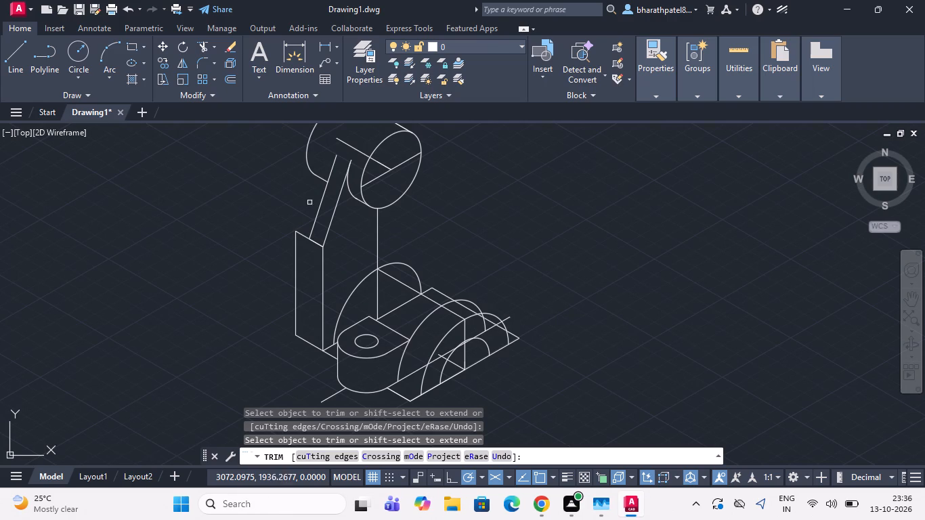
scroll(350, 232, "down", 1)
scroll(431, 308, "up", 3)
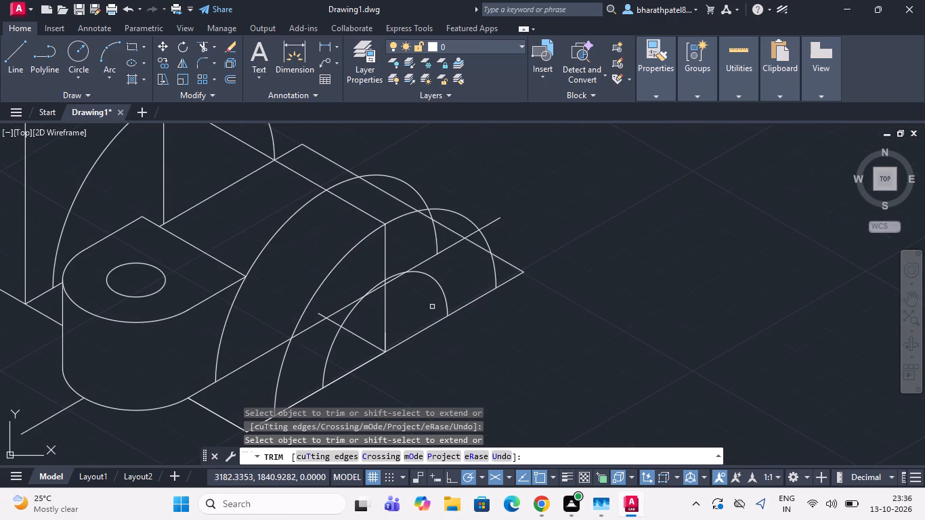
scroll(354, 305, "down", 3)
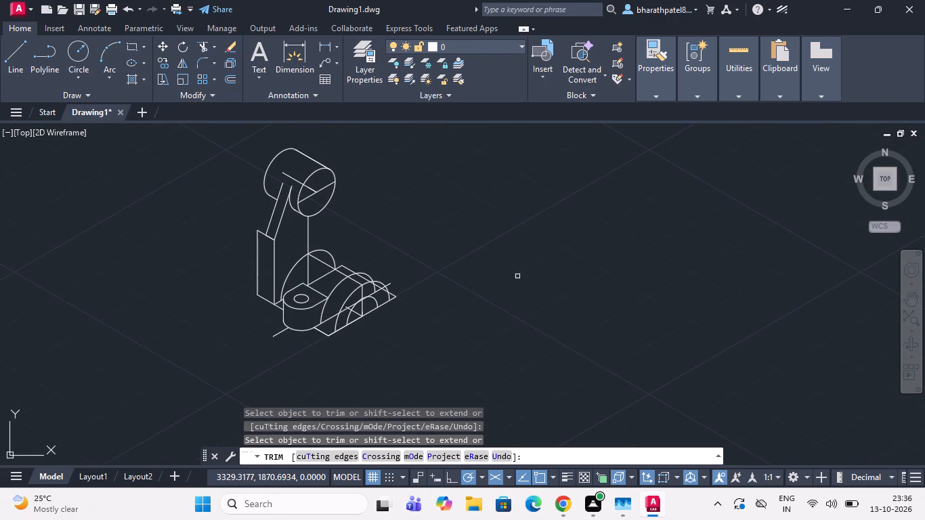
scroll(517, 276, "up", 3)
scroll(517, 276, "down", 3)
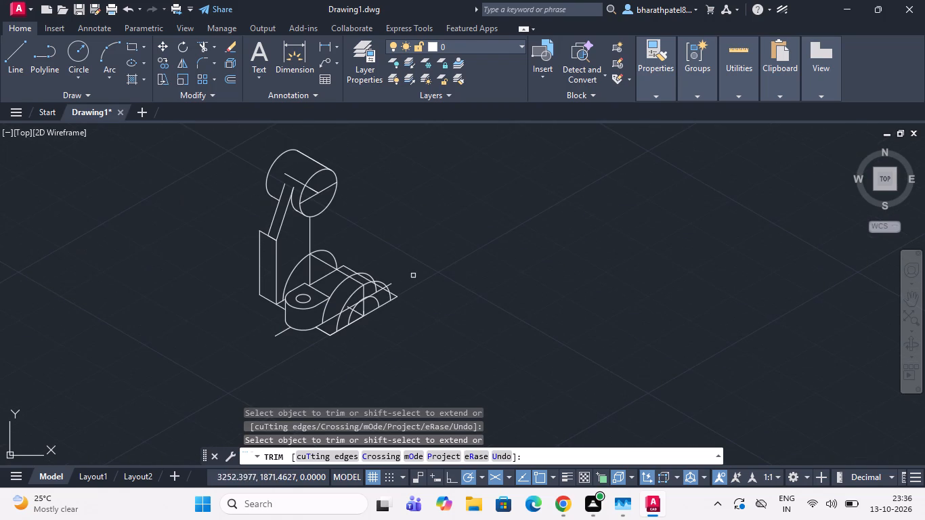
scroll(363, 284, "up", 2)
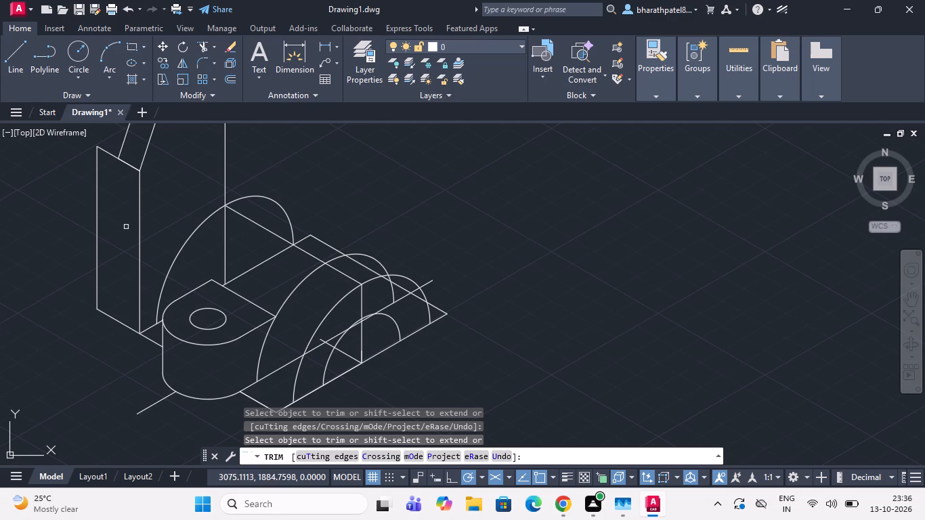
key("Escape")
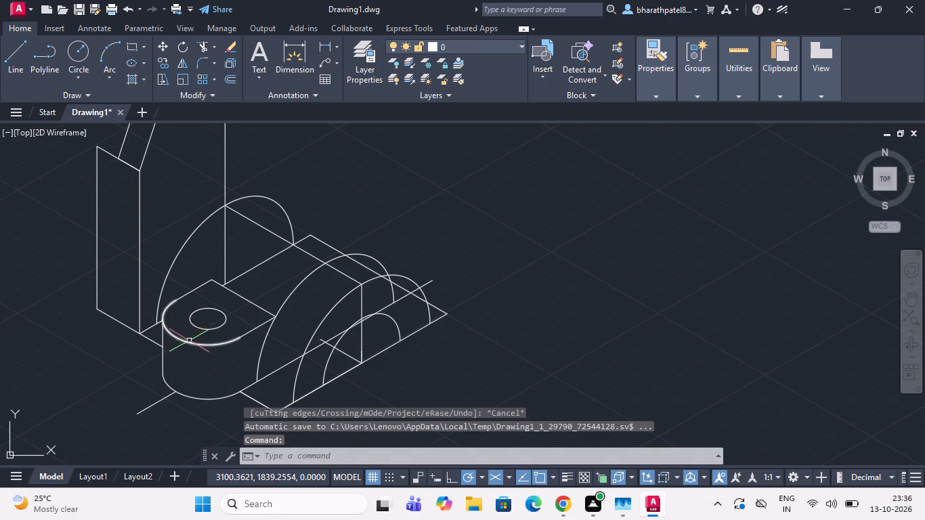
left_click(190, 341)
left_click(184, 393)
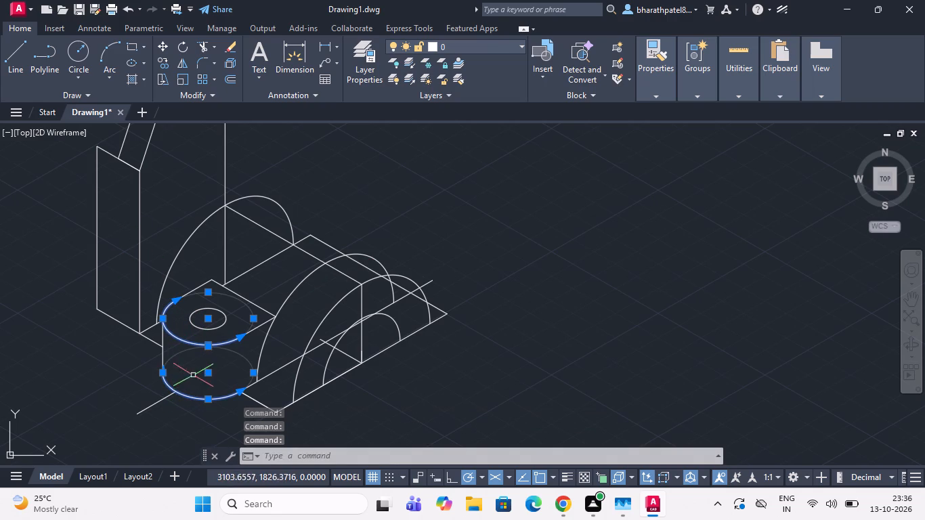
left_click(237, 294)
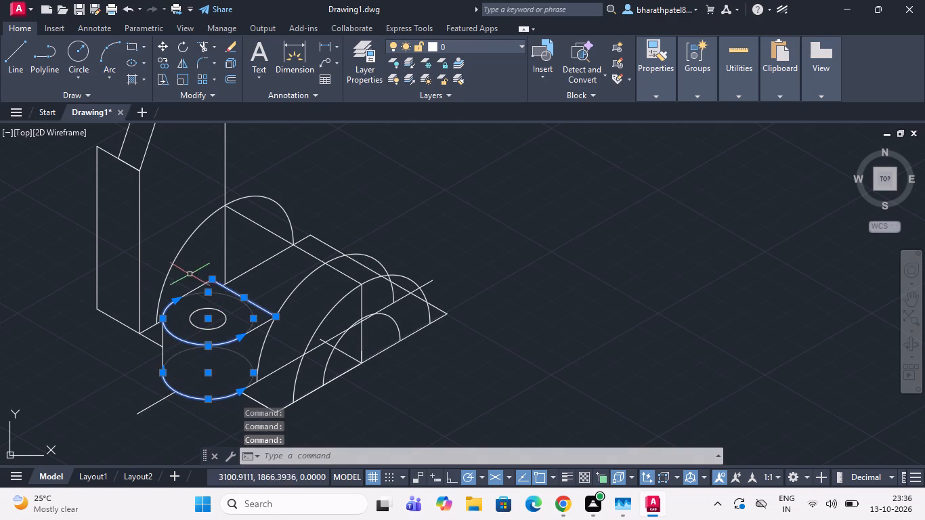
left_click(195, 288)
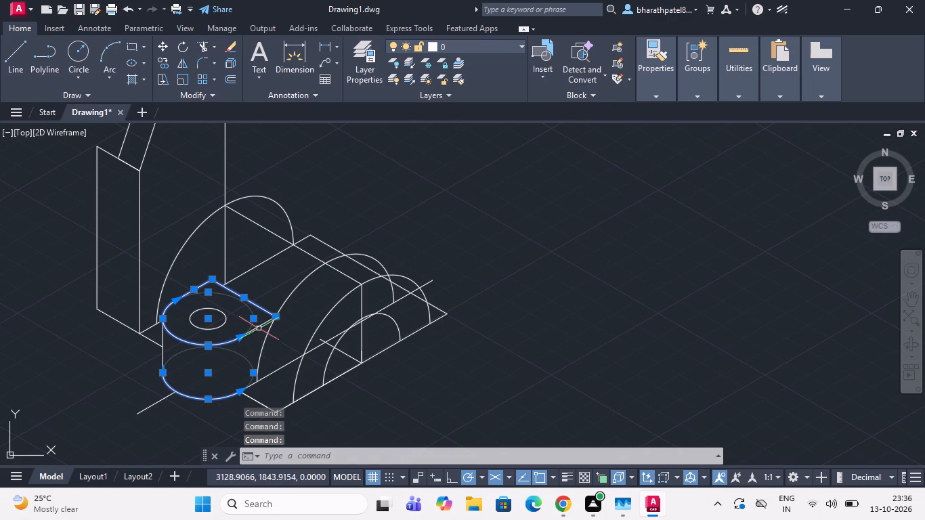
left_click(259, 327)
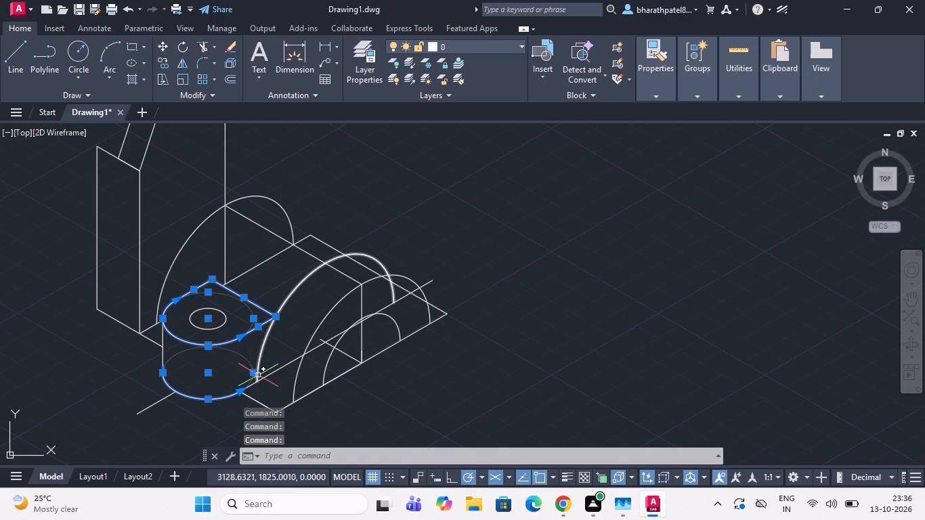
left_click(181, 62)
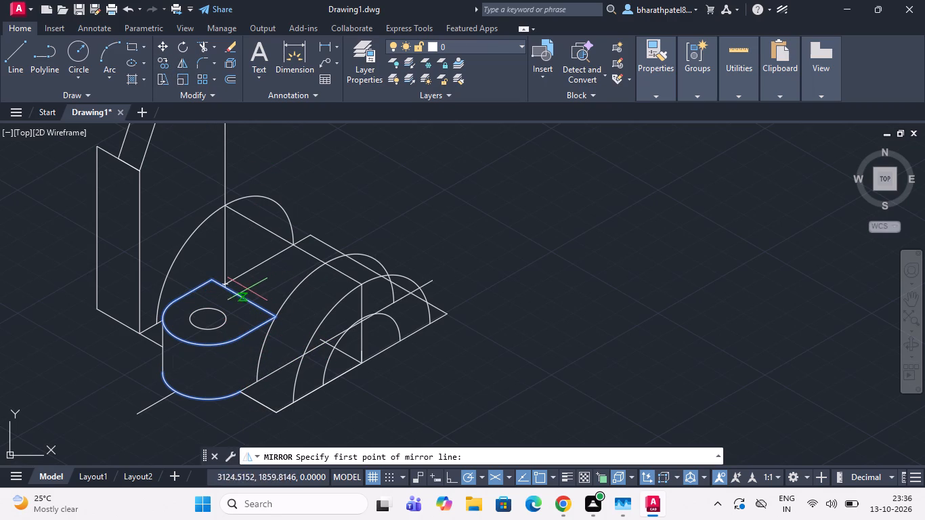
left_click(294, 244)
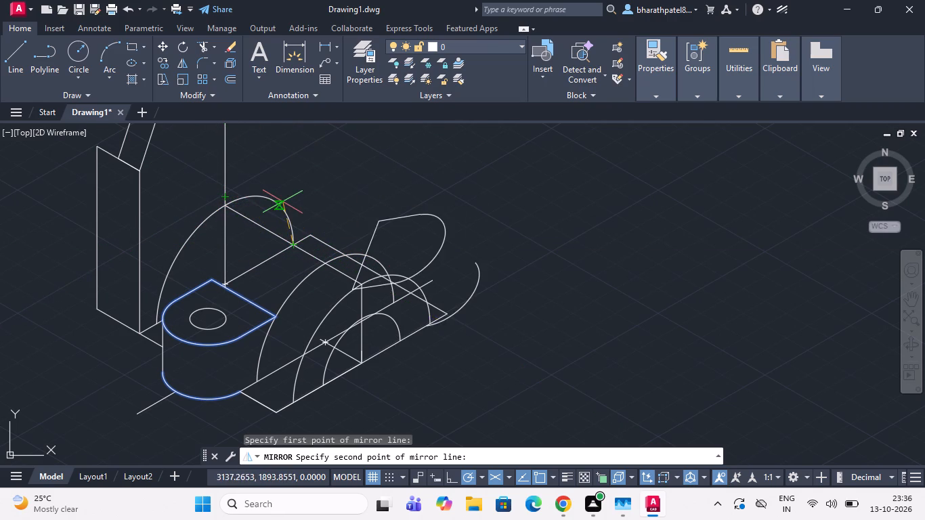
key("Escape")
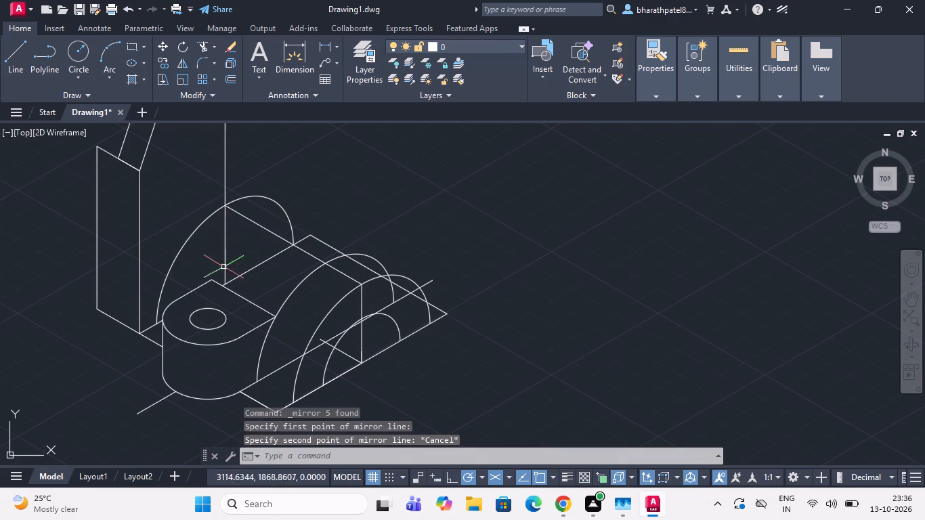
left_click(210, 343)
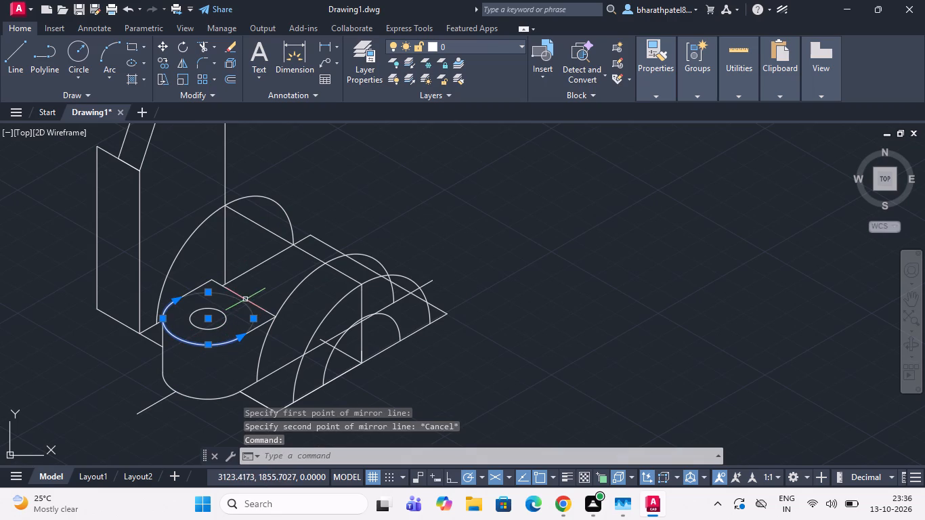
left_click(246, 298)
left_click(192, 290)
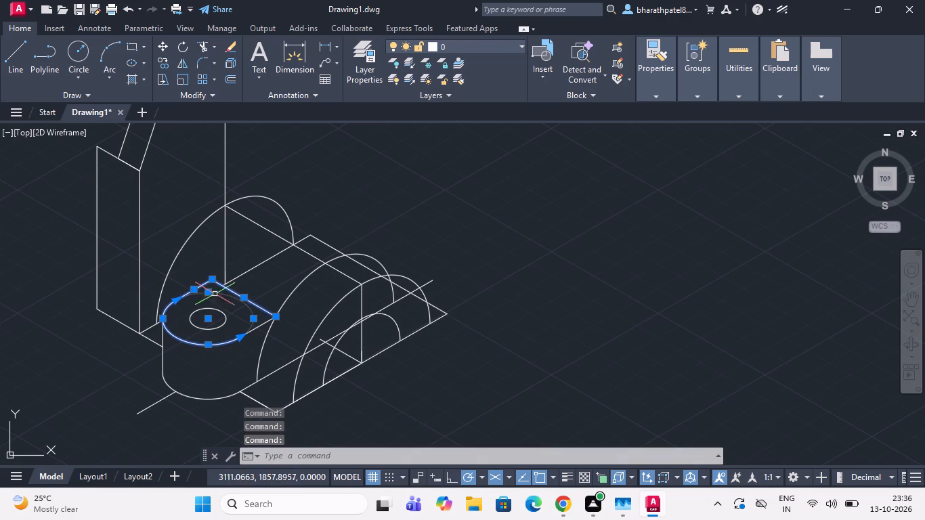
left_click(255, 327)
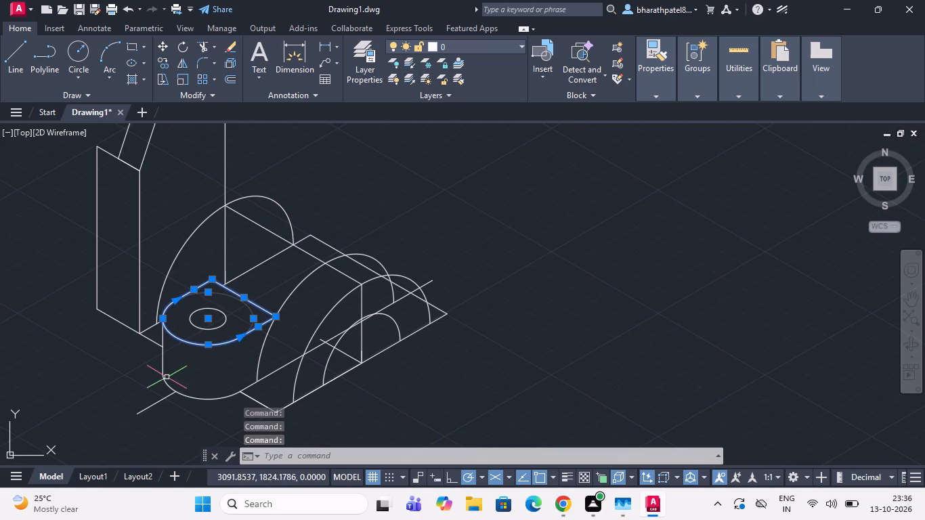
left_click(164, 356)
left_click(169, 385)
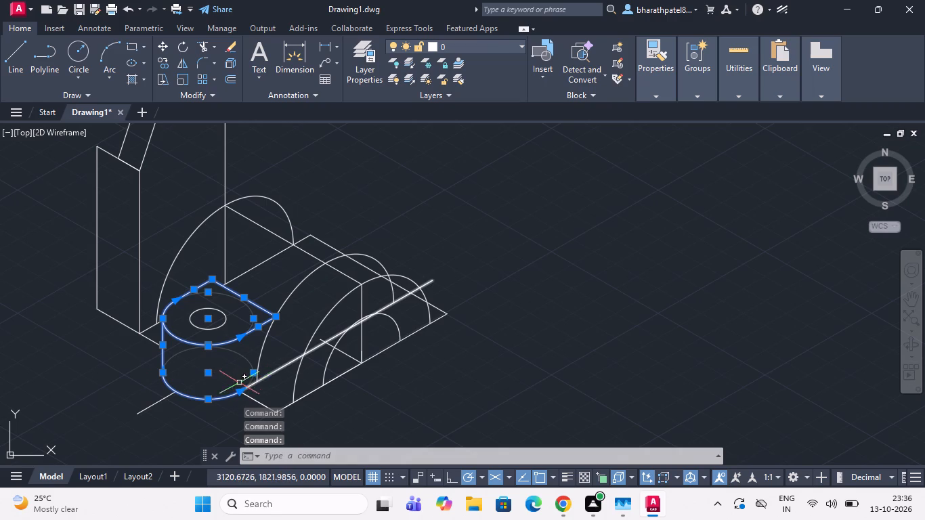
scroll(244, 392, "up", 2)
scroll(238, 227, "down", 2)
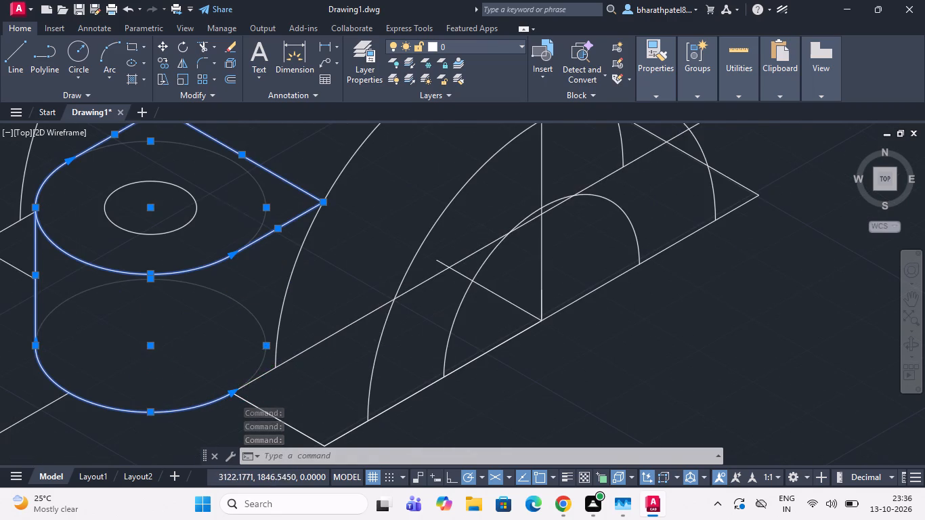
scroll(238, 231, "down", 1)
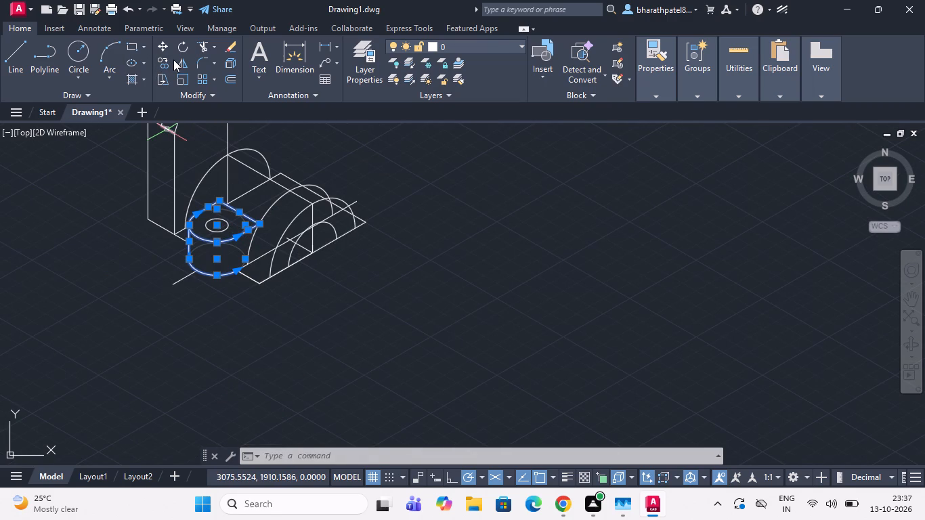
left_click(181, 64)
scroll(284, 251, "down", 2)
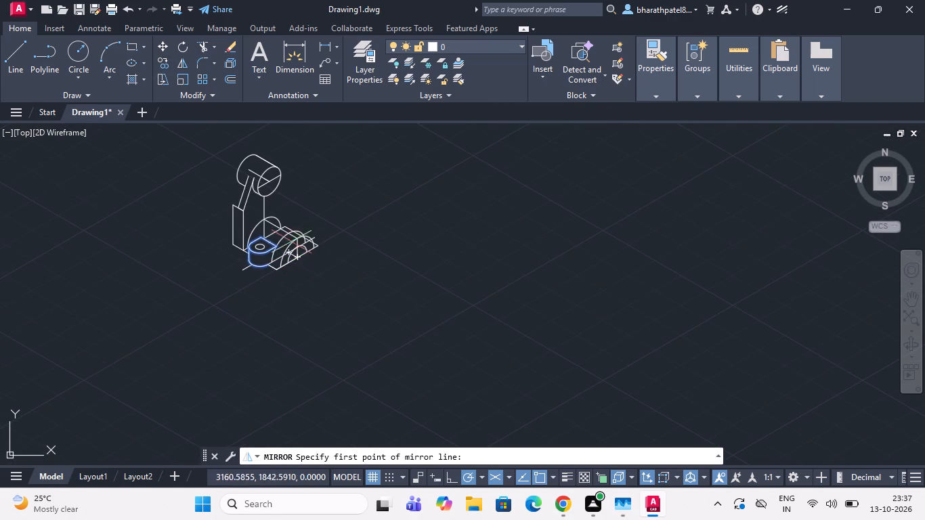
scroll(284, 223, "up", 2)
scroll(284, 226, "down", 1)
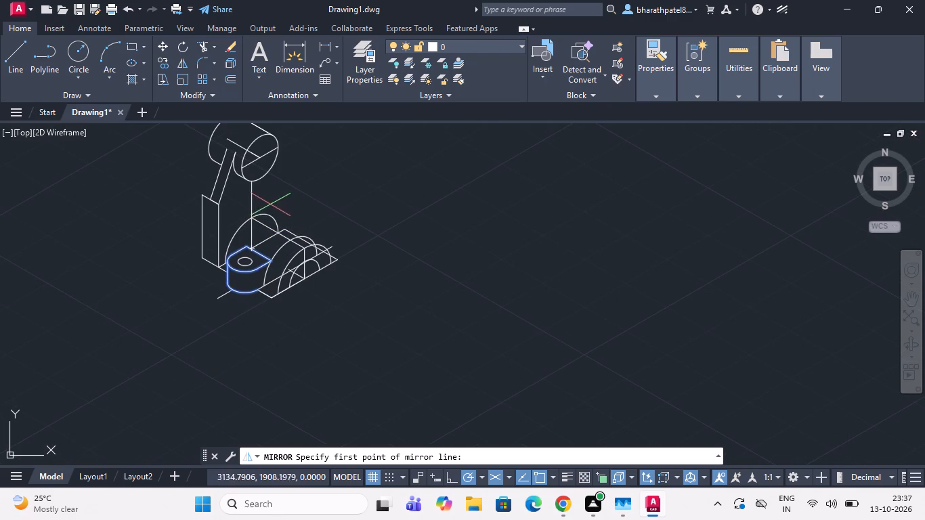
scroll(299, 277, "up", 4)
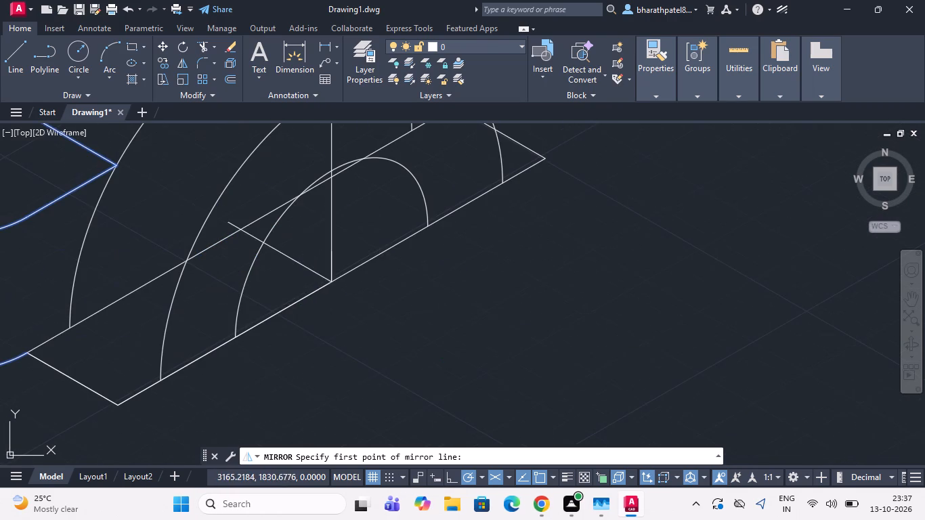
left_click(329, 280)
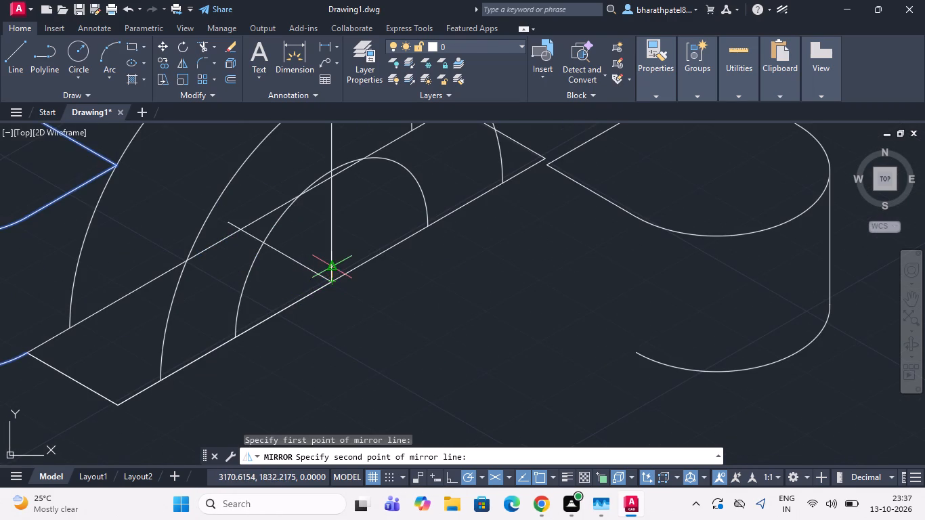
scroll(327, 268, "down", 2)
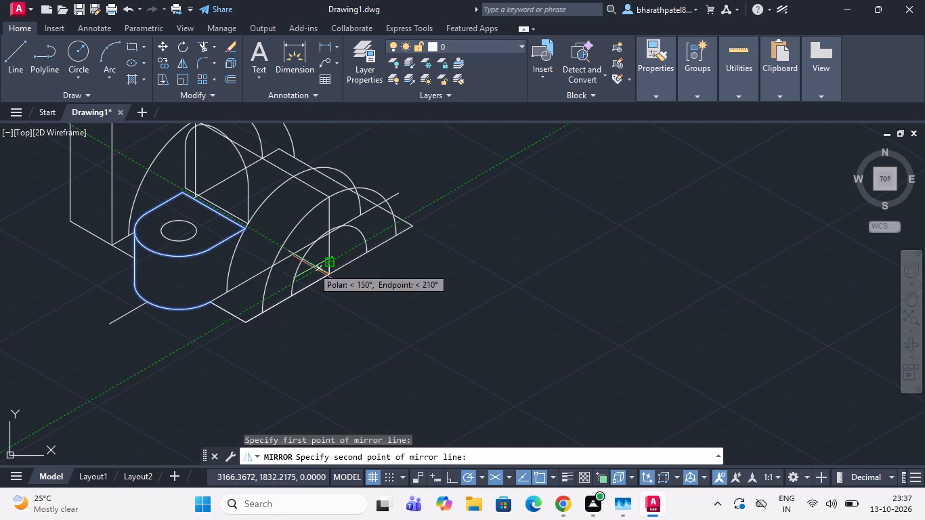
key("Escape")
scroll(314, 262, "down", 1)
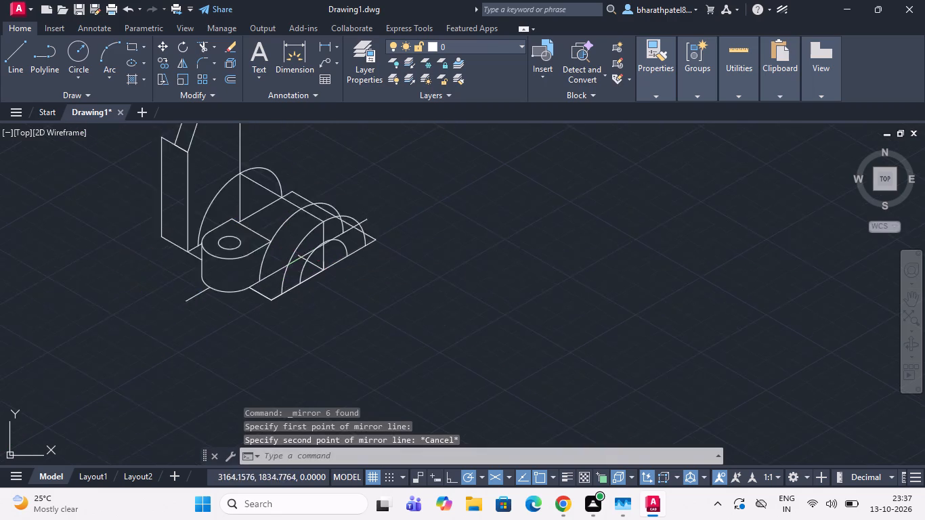
Draw a 30° construction line from the centre of the block's hole across the base, ending beyond its far long edge.
scroll(314, 265, "down", 1)
scroll(295, 229, "up", 3)
left_click(14, 53)
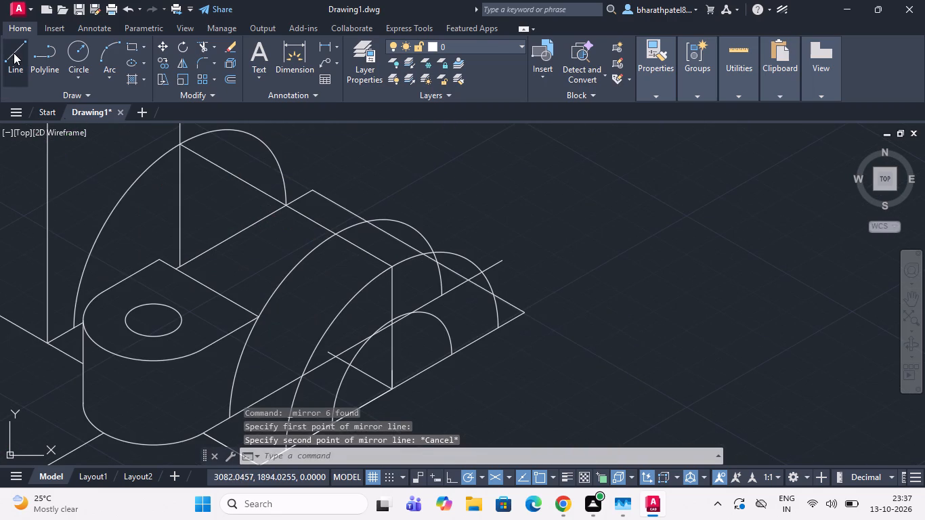
left_click_drag(150, 319, 156, 316)
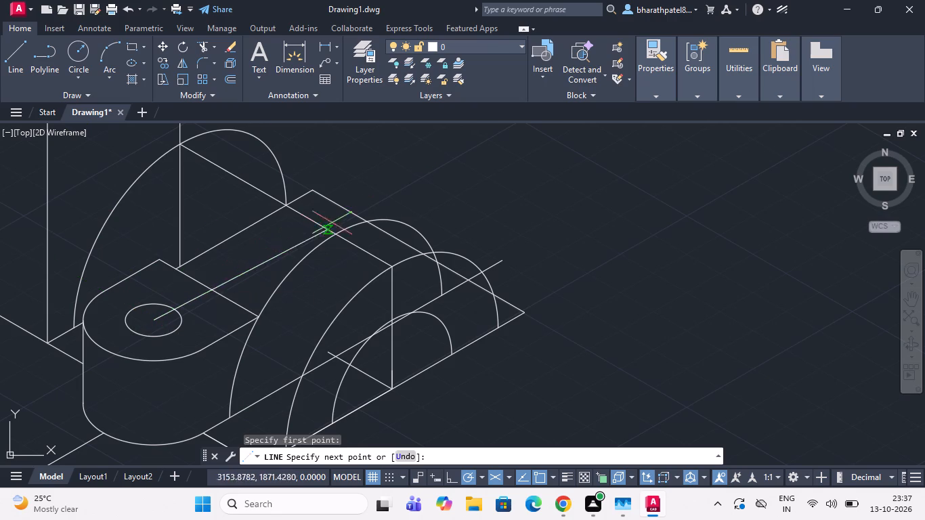
left_click(404, 173)
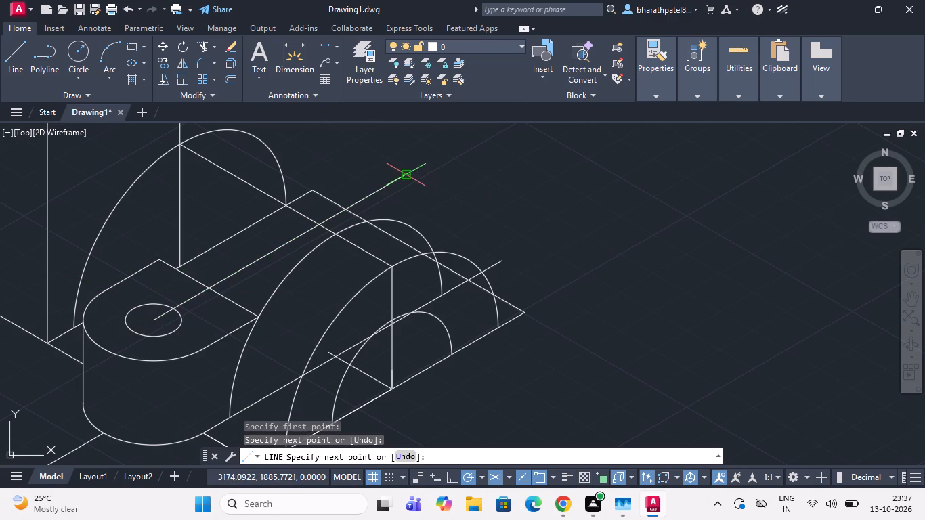
key("Escape")
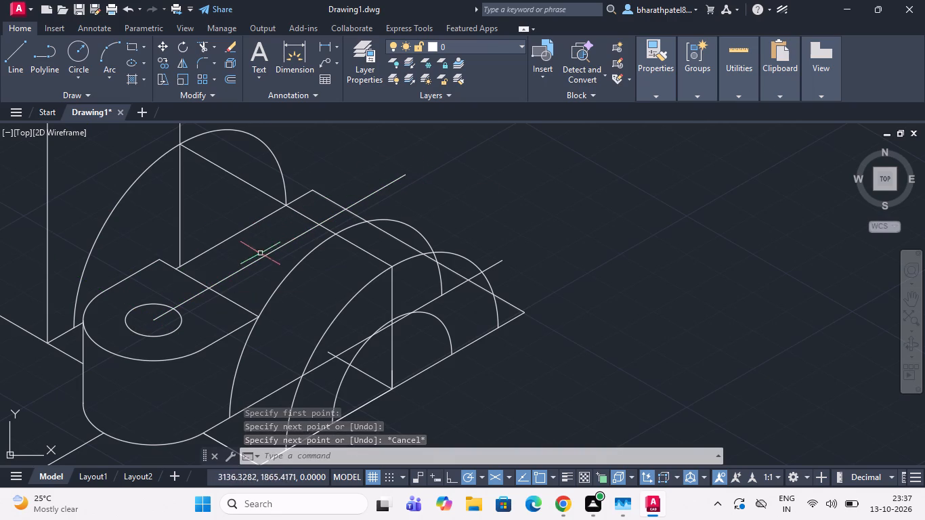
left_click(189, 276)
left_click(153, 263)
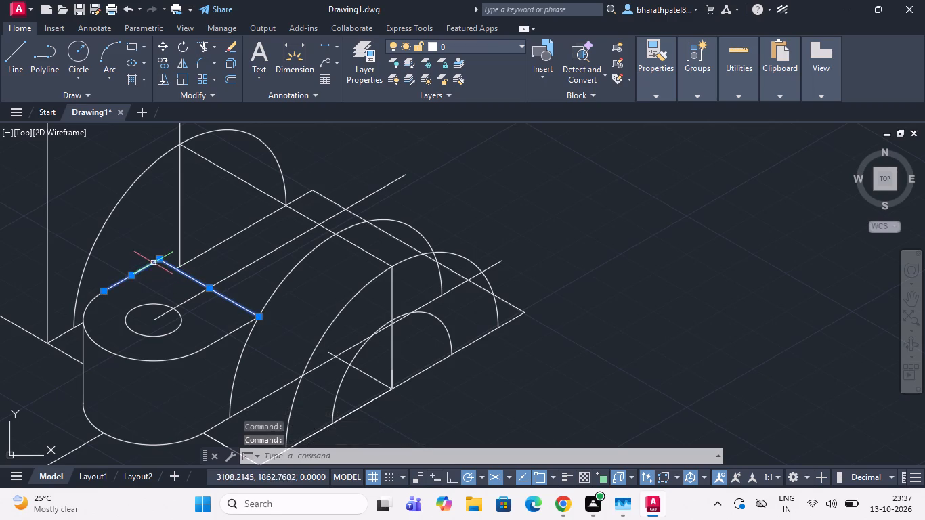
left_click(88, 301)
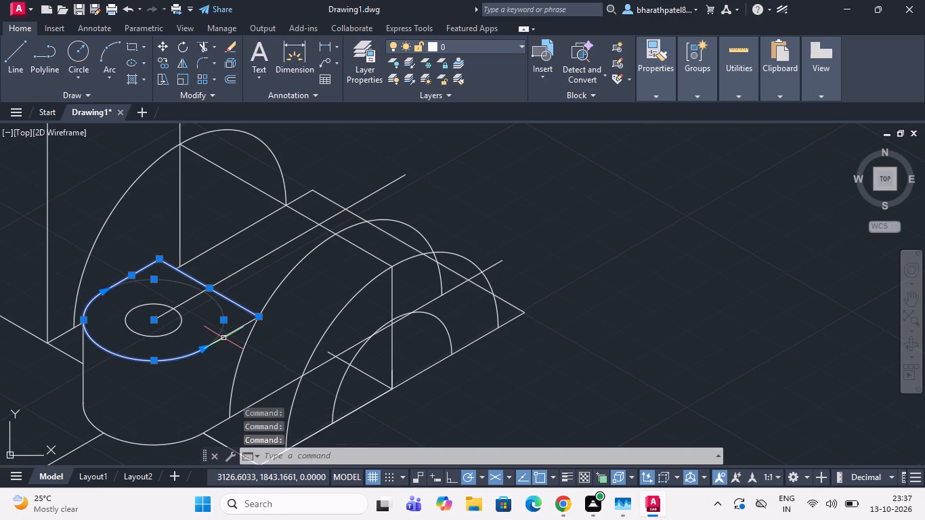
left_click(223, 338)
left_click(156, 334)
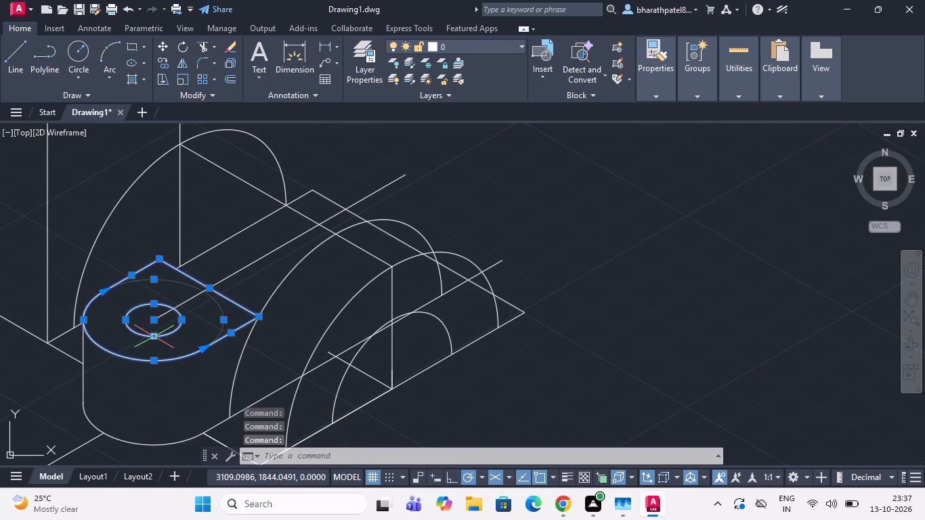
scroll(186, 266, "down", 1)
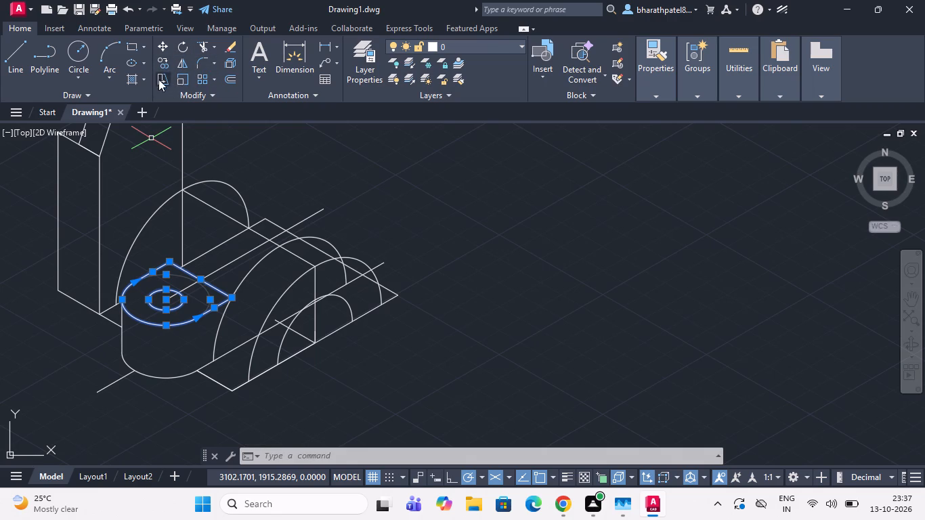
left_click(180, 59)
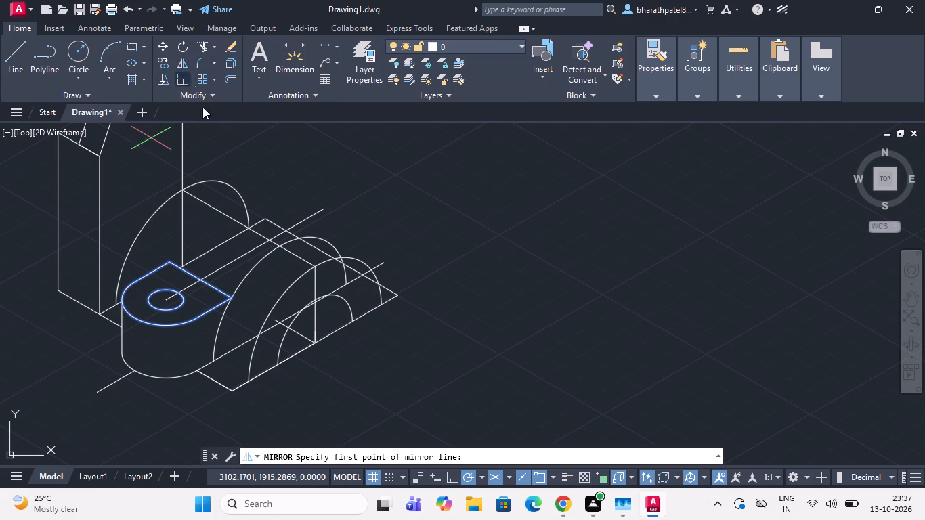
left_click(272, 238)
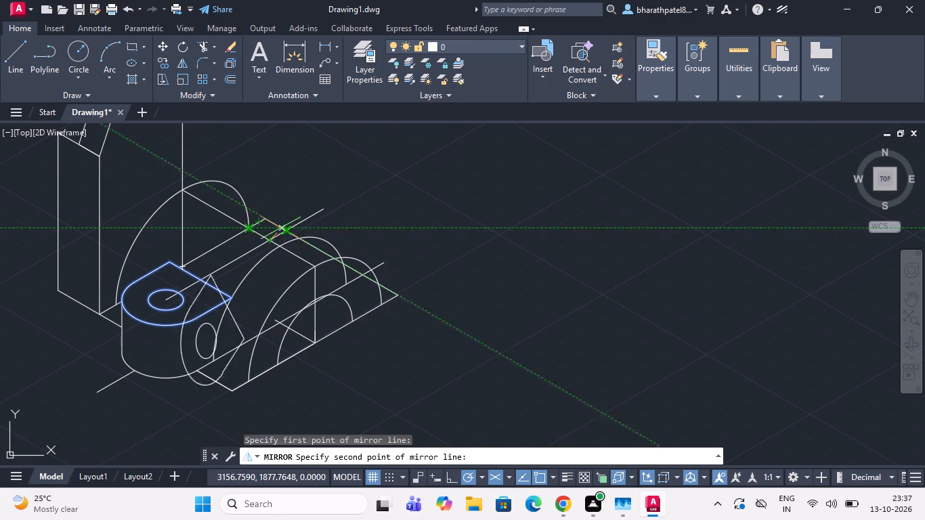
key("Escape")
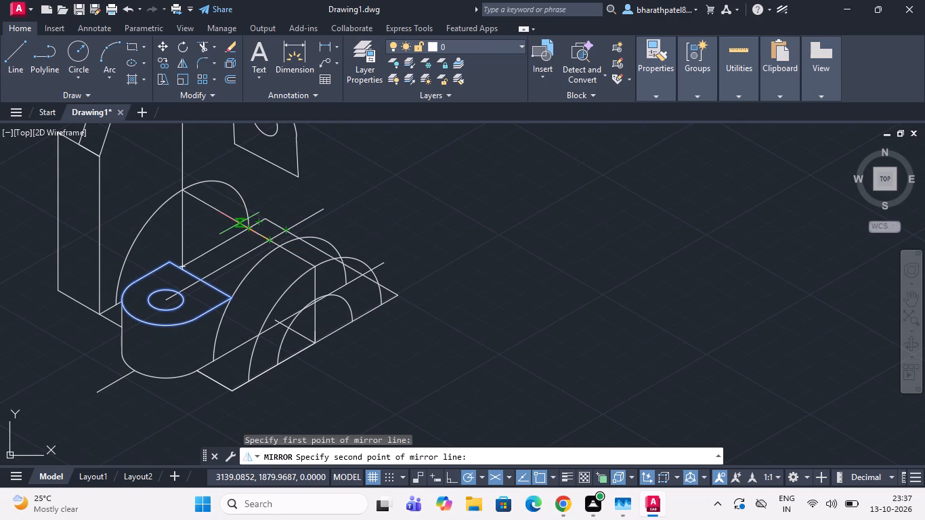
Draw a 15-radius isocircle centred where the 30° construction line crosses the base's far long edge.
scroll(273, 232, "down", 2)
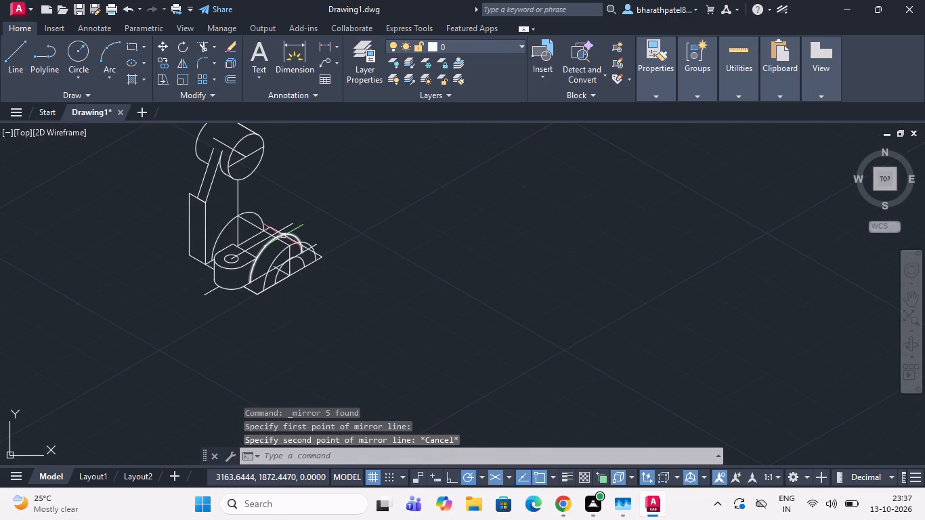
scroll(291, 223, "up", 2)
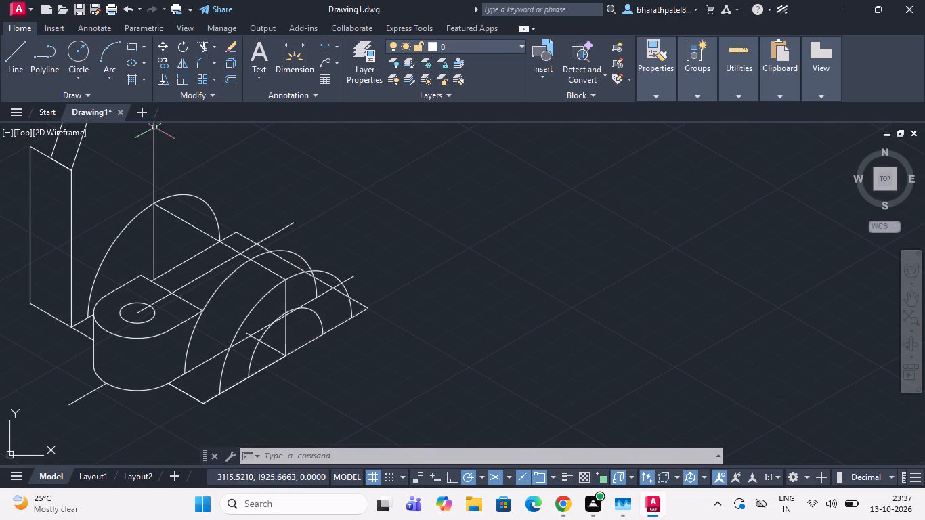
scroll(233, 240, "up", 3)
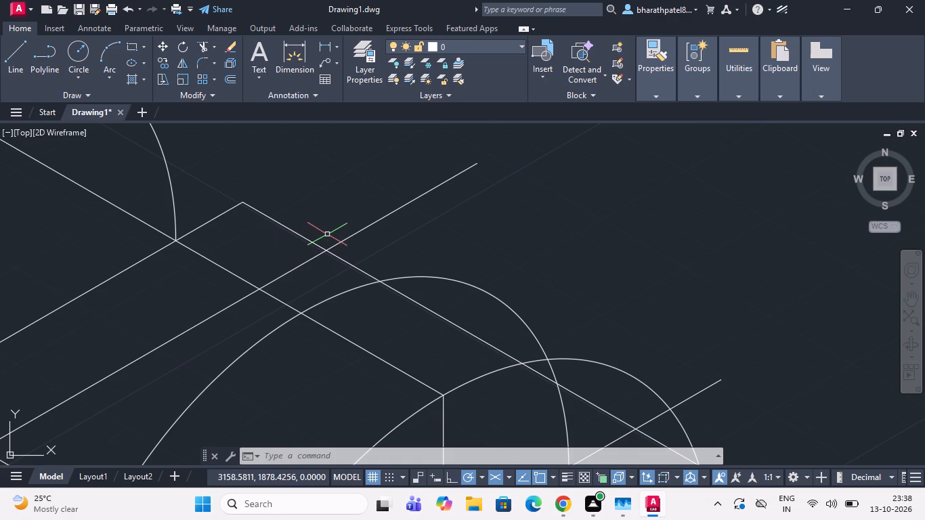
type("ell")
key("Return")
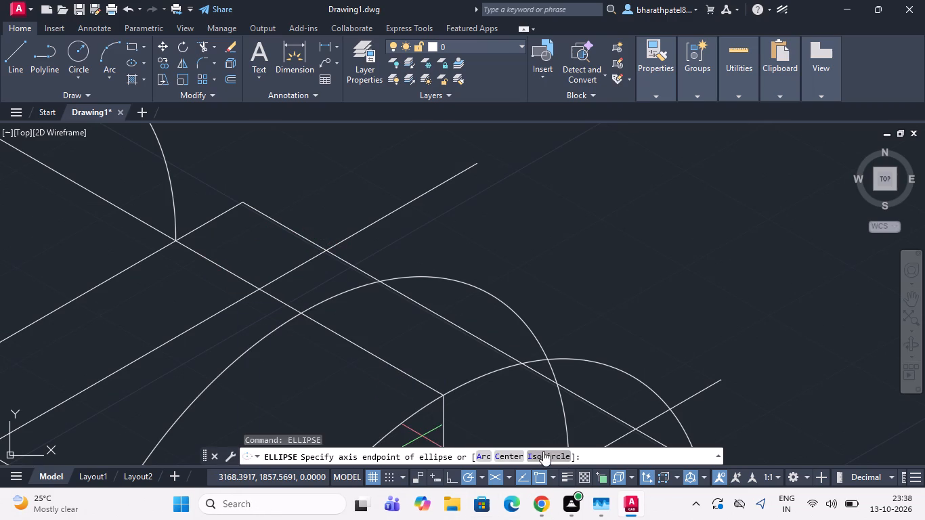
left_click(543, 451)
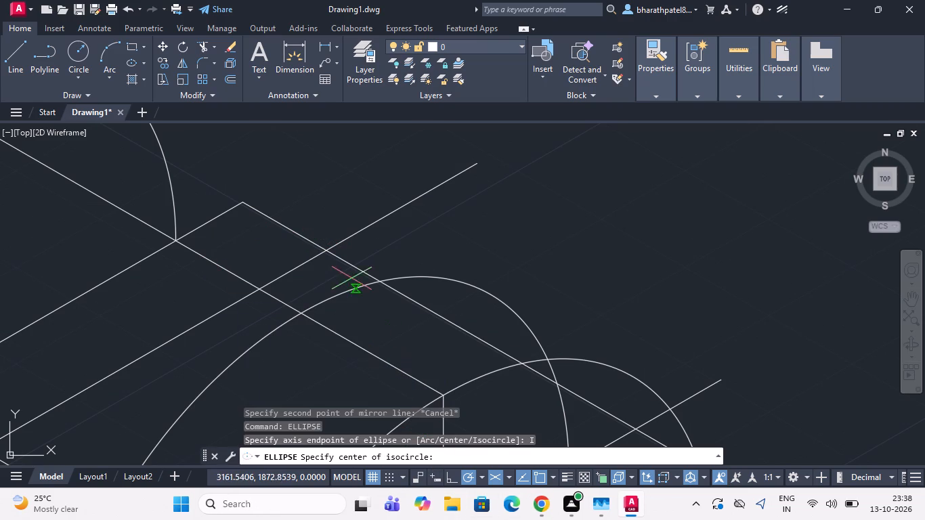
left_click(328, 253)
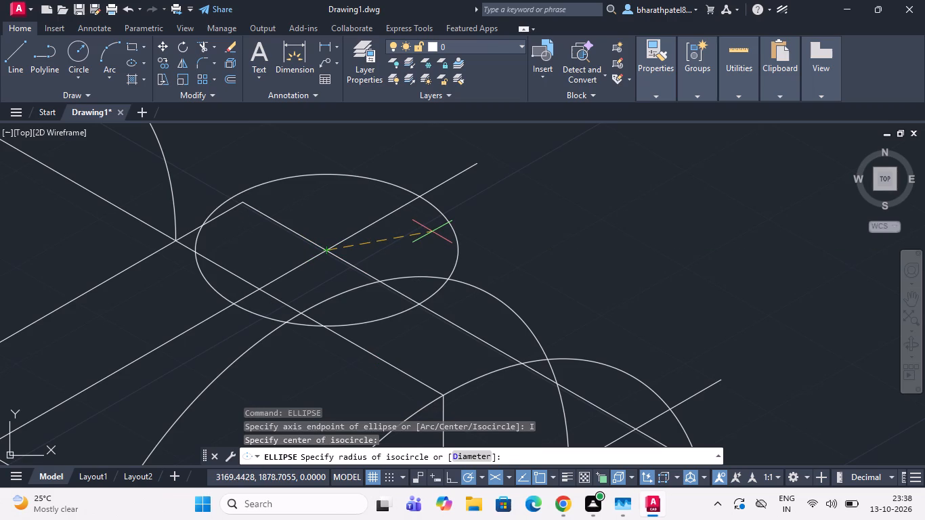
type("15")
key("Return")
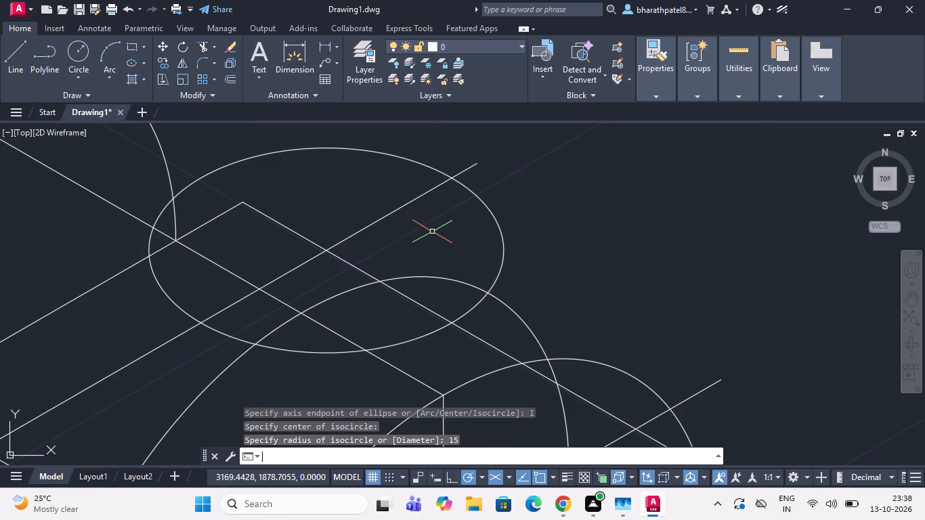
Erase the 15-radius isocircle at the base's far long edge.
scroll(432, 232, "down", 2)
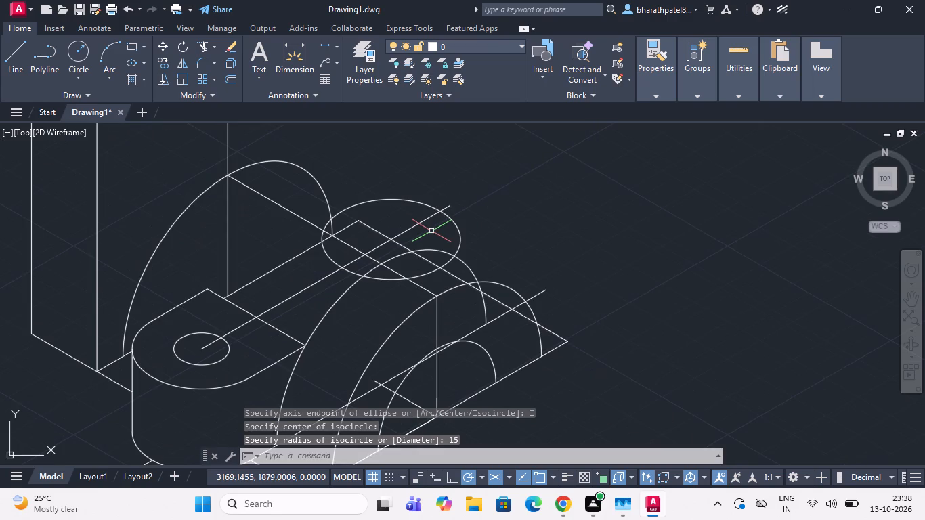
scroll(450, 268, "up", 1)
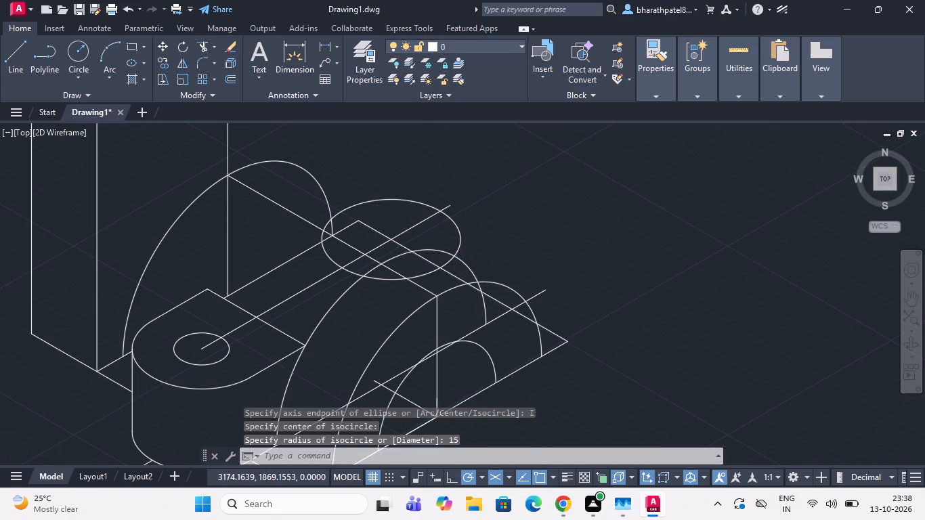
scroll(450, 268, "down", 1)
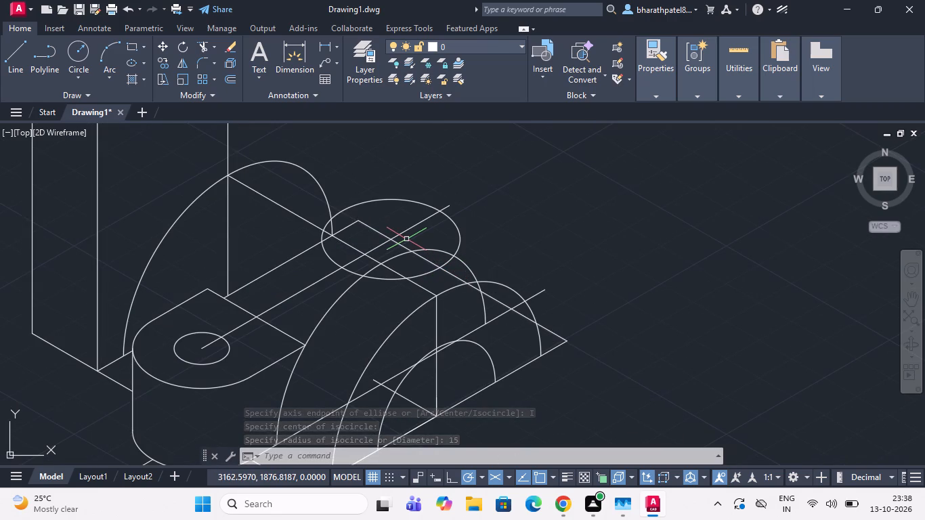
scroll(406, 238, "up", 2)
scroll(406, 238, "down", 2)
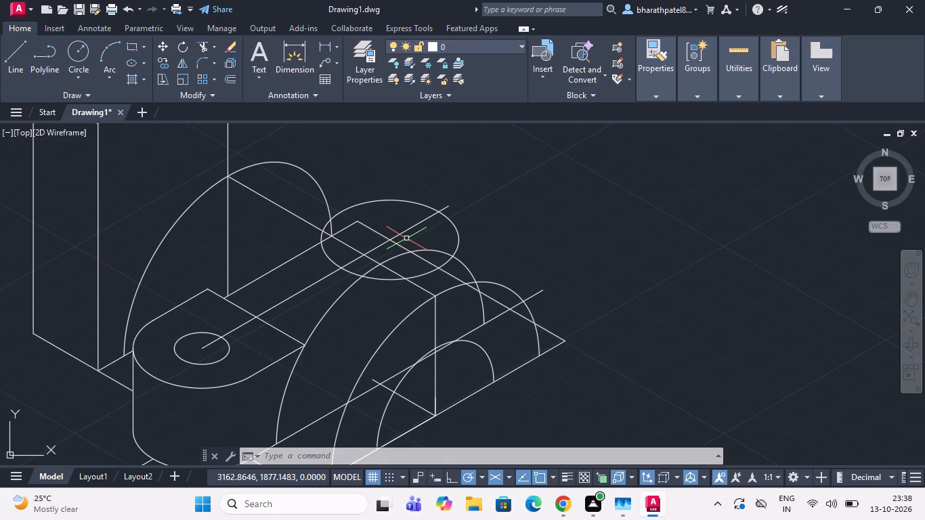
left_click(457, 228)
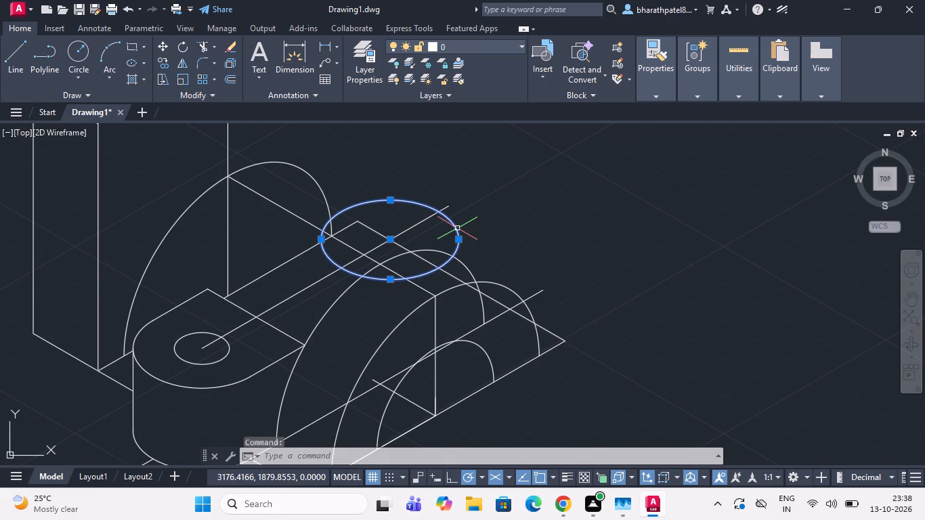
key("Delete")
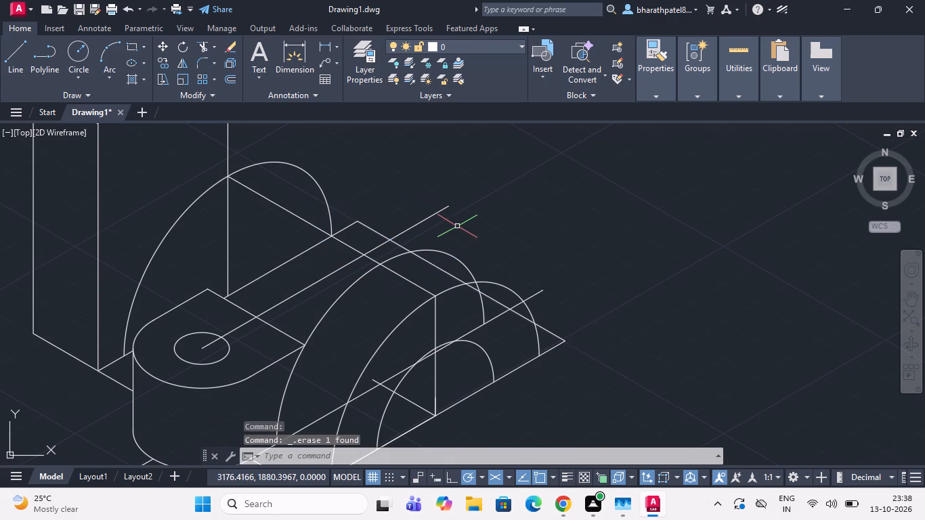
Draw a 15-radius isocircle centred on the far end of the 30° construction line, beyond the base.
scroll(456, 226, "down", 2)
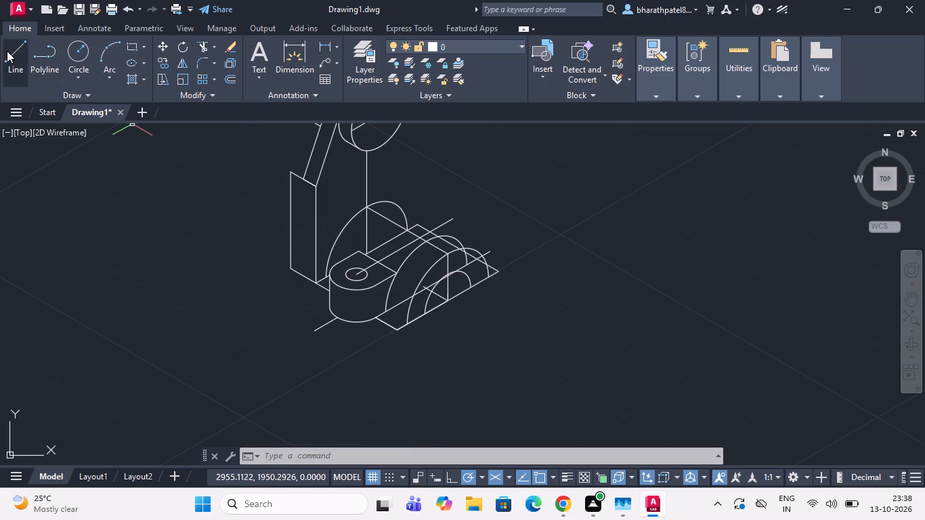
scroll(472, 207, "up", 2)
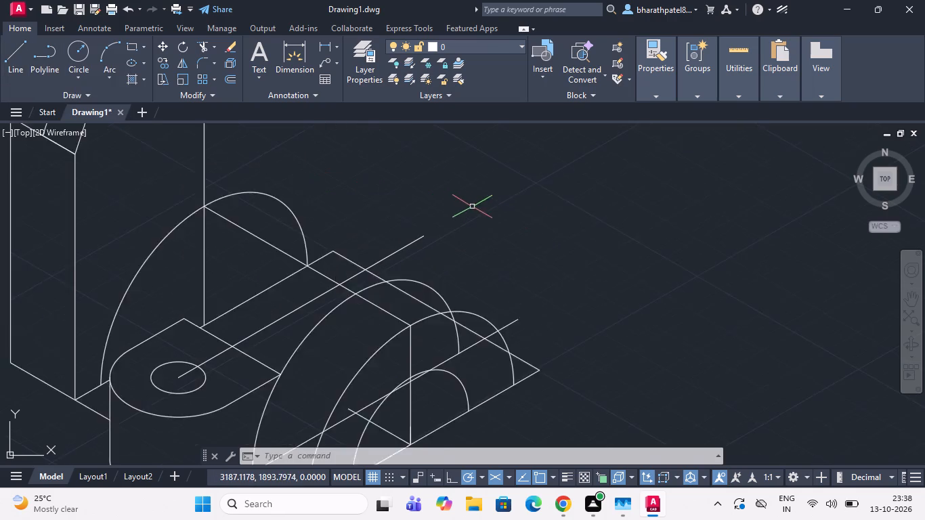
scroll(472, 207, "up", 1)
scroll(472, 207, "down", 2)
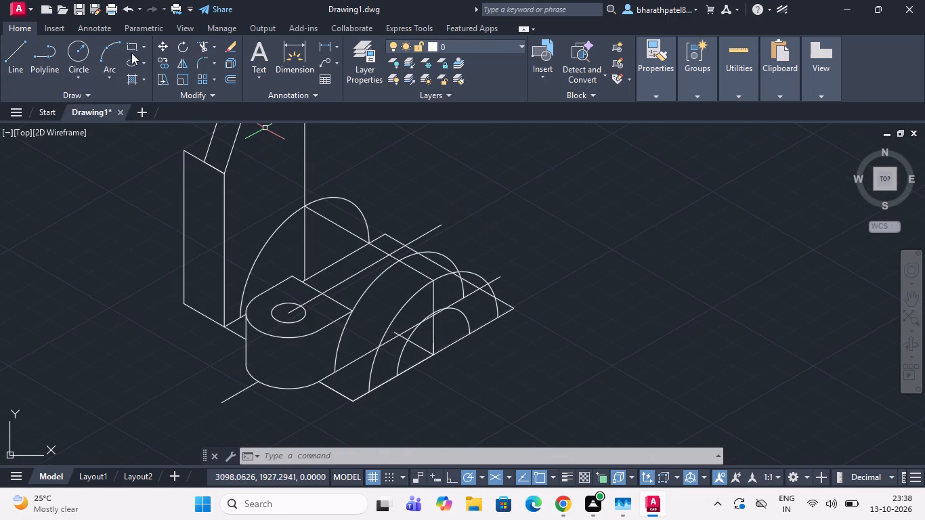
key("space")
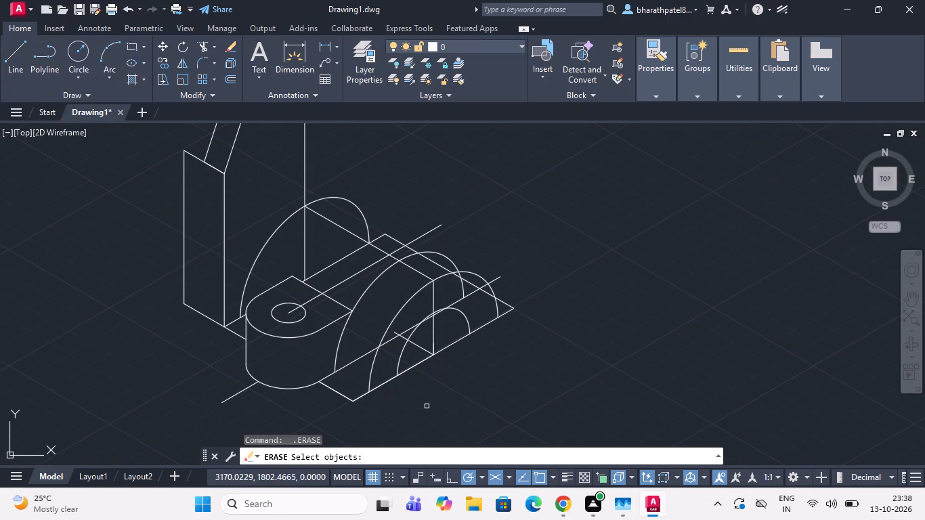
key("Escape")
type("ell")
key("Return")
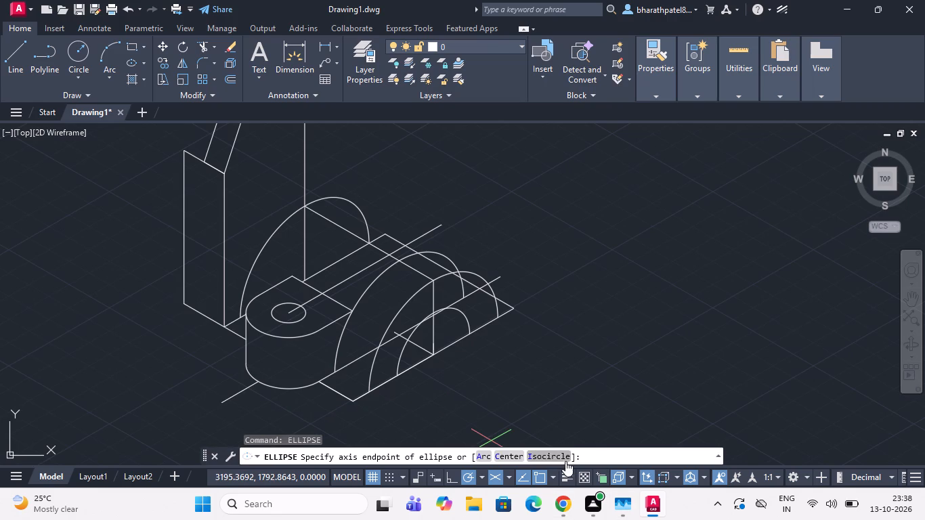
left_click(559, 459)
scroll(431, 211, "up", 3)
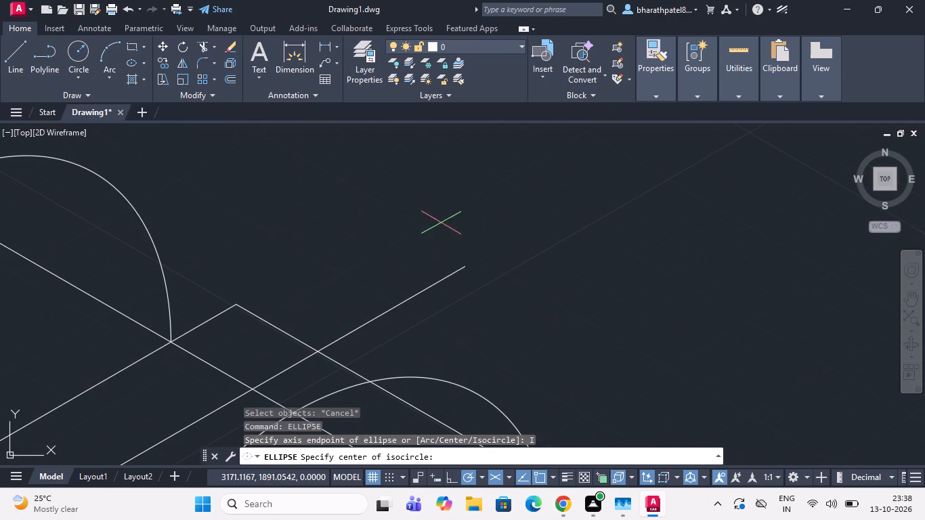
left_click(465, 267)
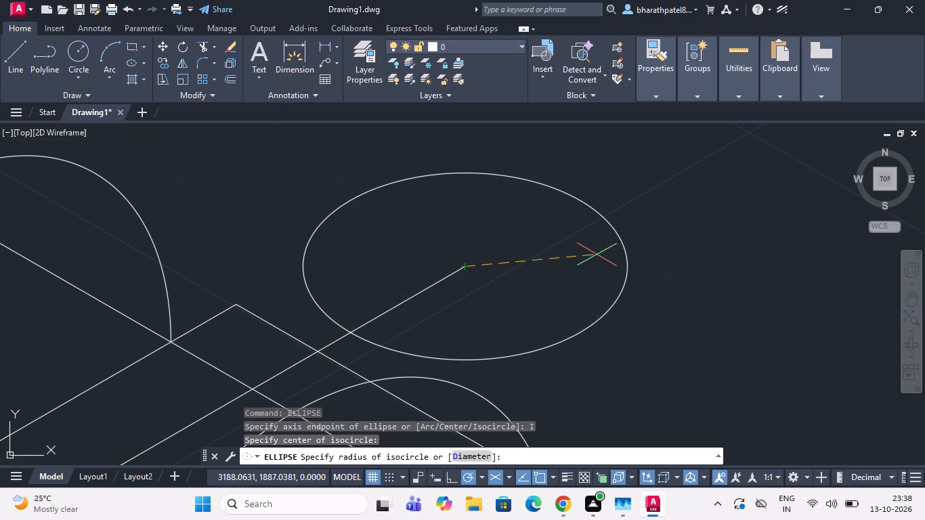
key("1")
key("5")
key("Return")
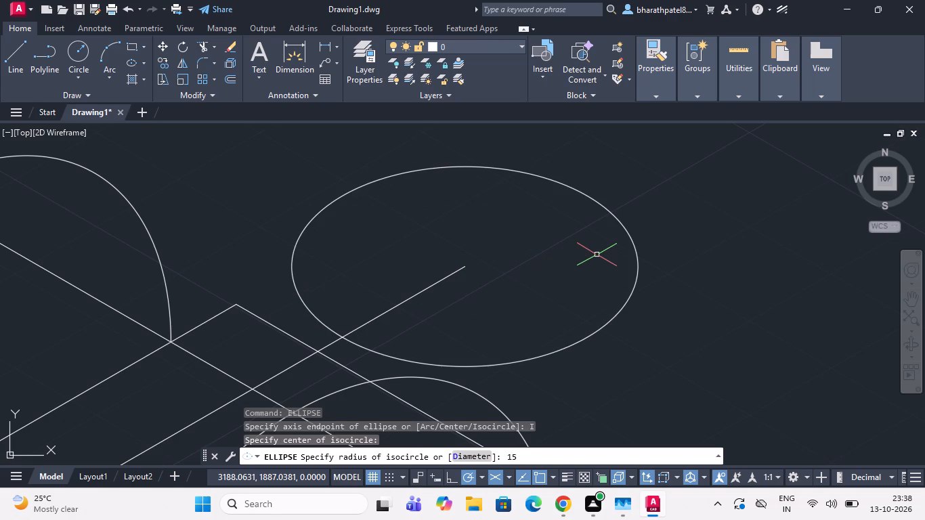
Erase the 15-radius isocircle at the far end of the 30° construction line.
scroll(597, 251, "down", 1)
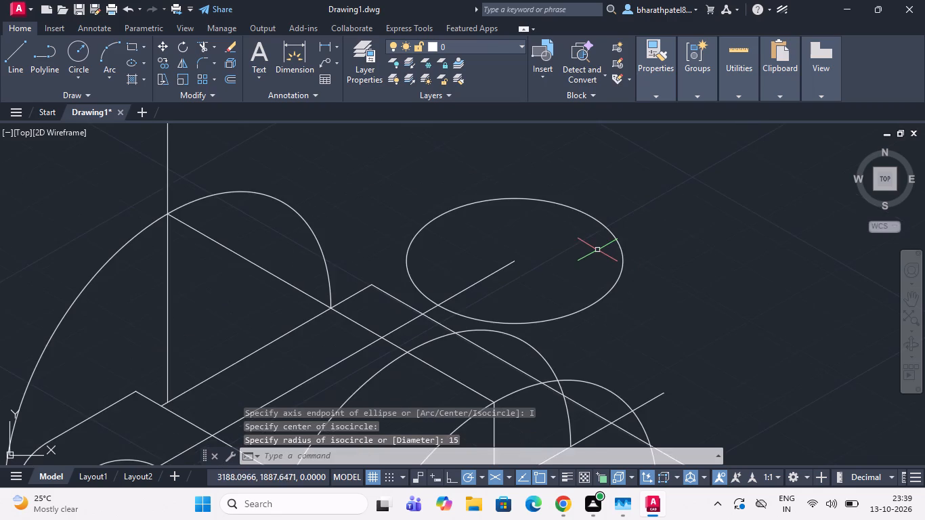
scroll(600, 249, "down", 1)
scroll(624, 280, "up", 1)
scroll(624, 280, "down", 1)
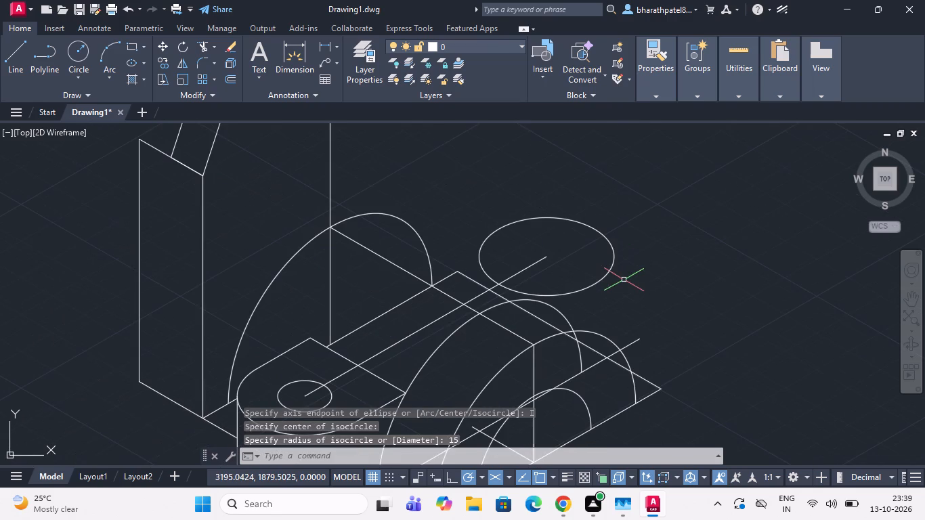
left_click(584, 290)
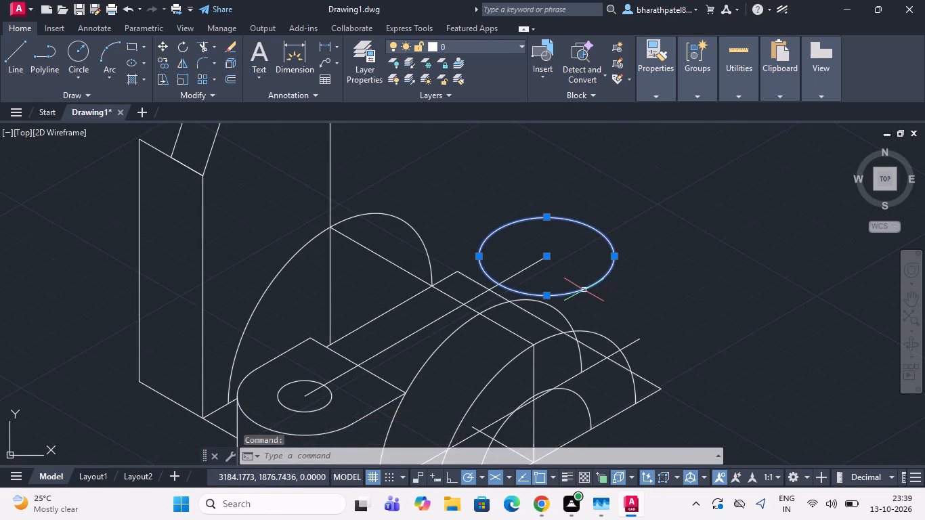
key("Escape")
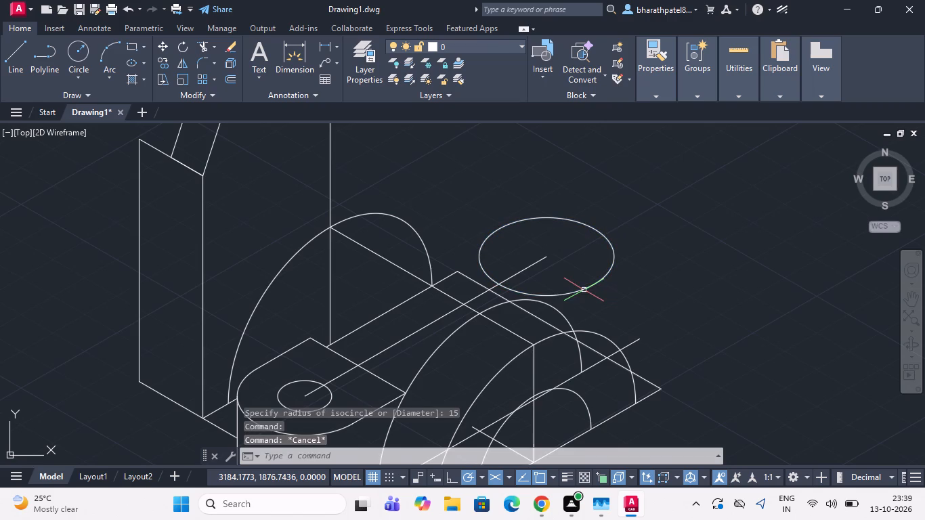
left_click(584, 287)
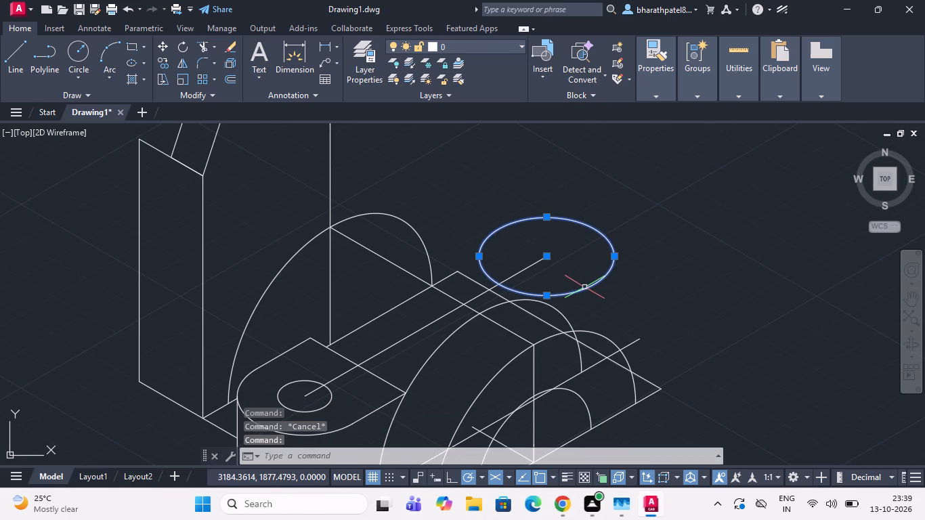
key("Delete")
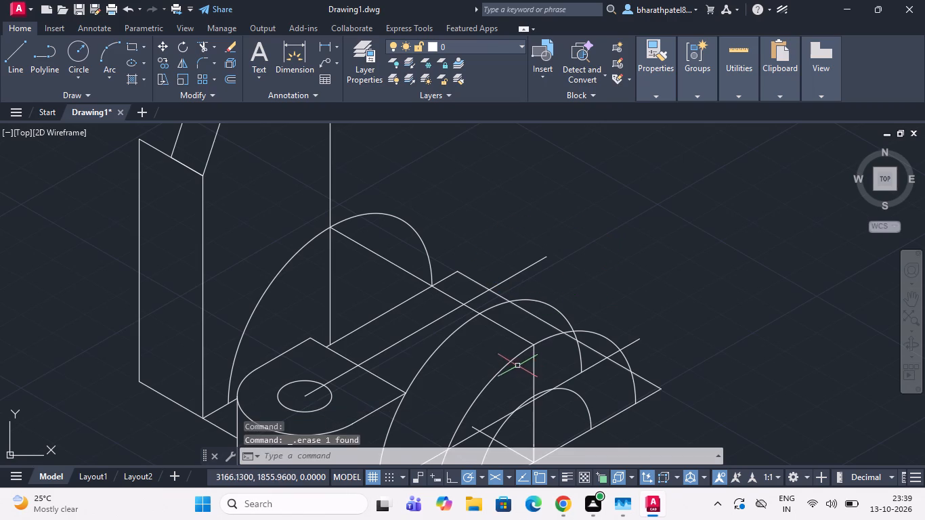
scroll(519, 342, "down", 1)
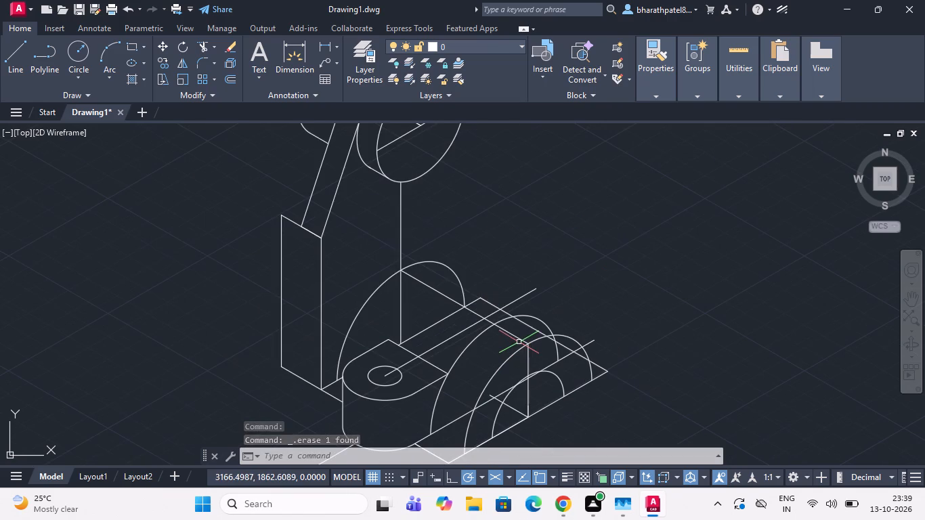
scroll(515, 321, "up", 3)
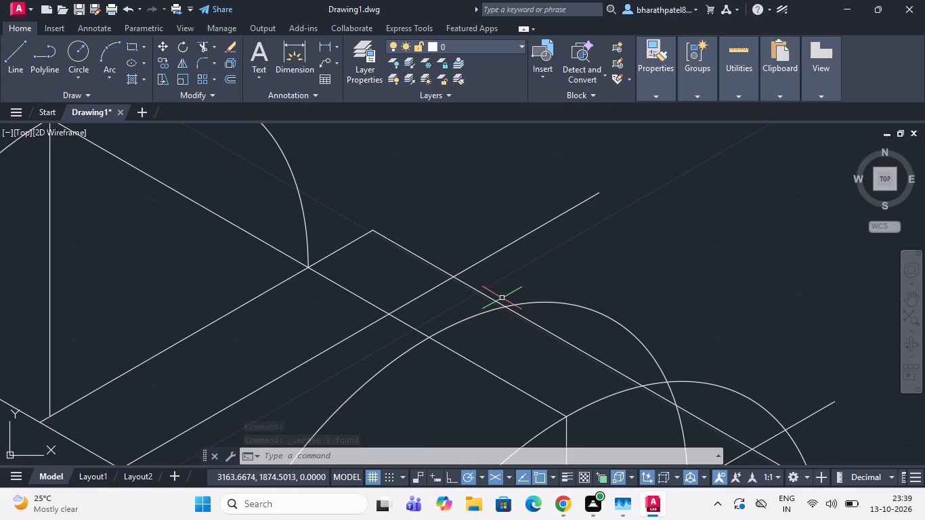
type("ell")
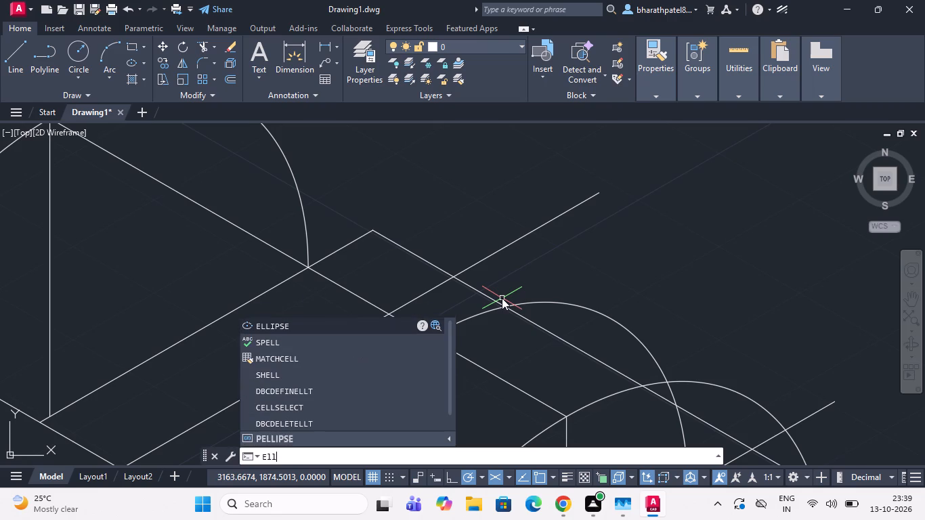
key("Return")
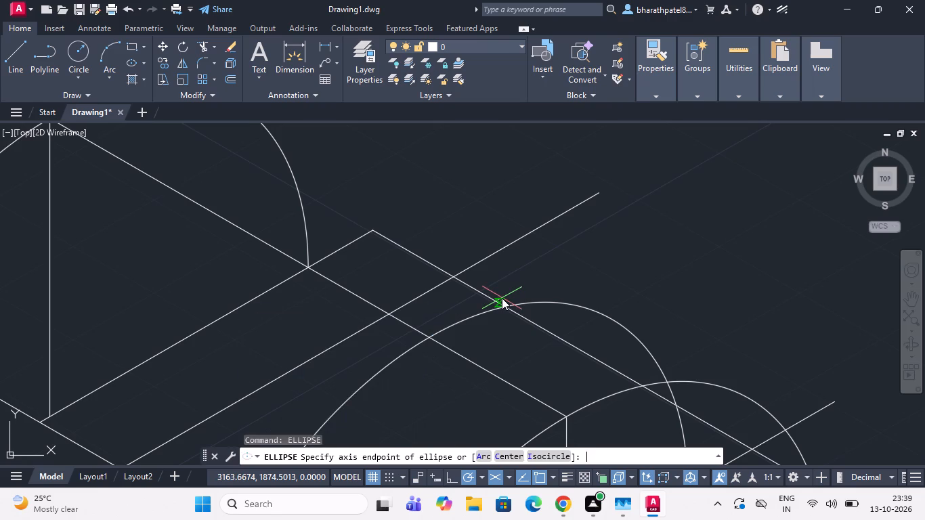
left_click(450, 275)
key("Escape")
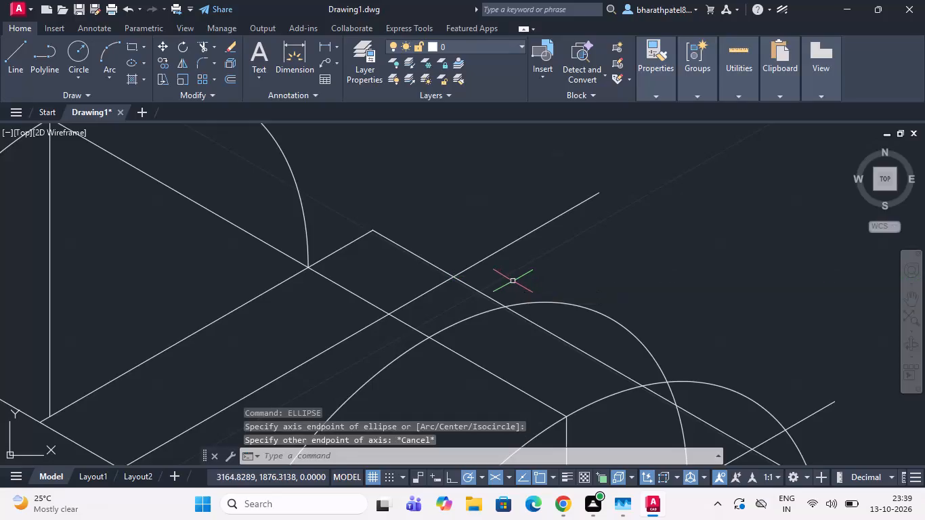
Draw a 15-radius isocircle centred where the 30° construction line crosses the base's far long edge.
type("ell")
key("Return")
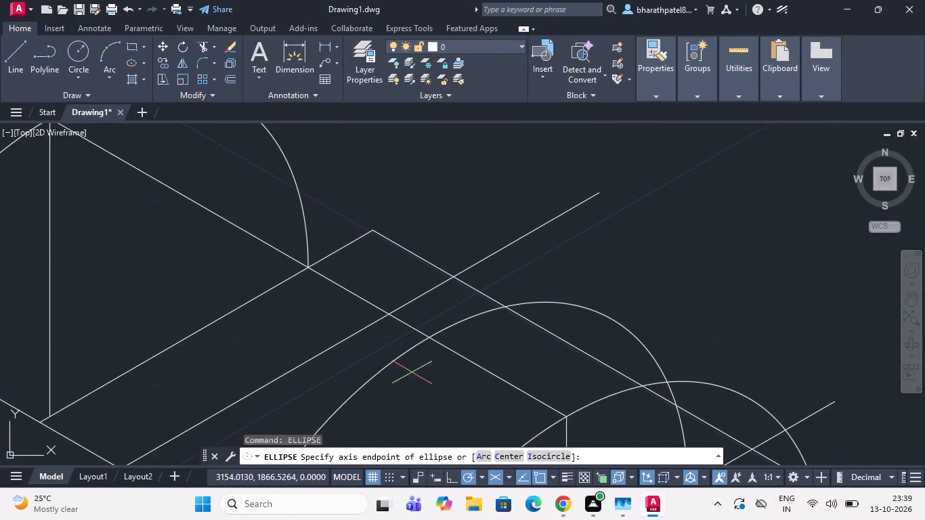
left_click(559, 458)
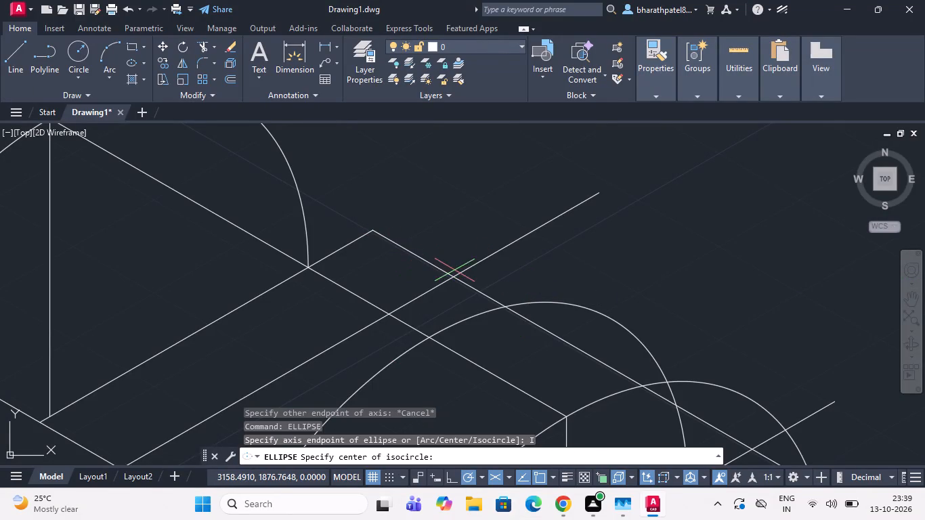
left_click(456, 276)
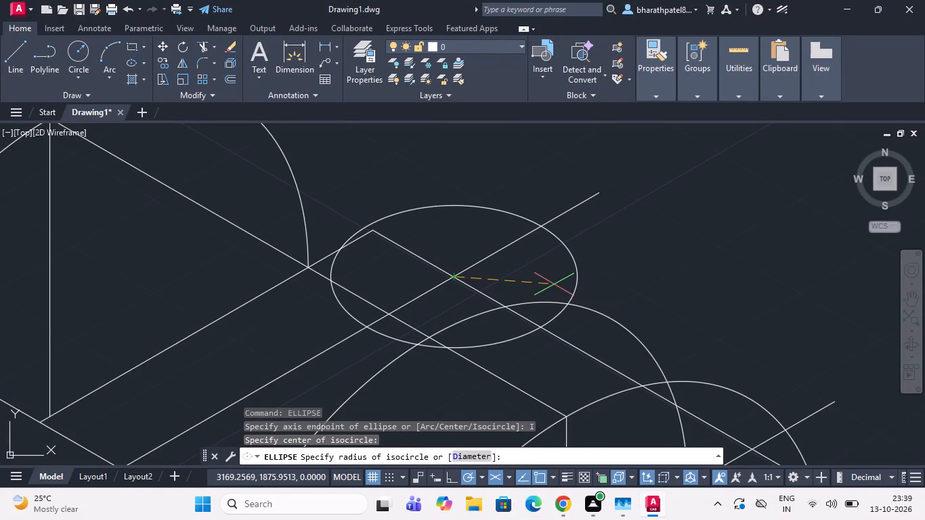
type("15")
key("Return")
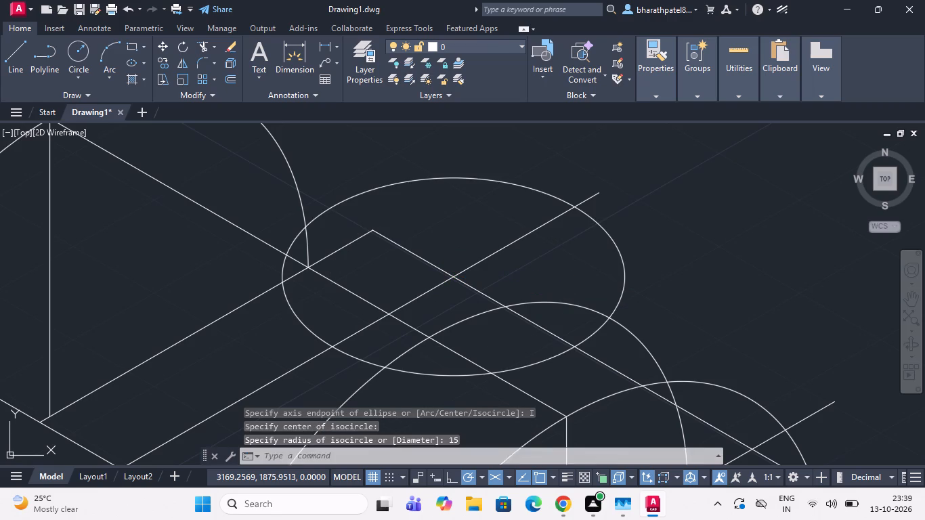
Draw a line 5 units at 210° from the rib's lower top corner, continuing parallel to the sloping edge past the upright's vertical line.
scroll(558, 277, "down", 3)
scroll(585, 264, "up", 2)
scroll(585, 264, "down", 1)
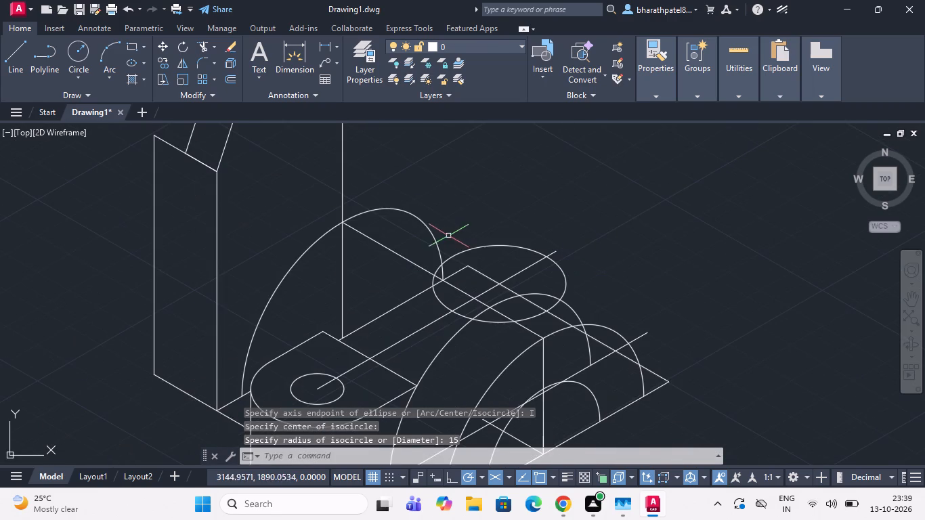
scroll(441, 256, "up", 1)
scroll(441, 256, "down", 1)
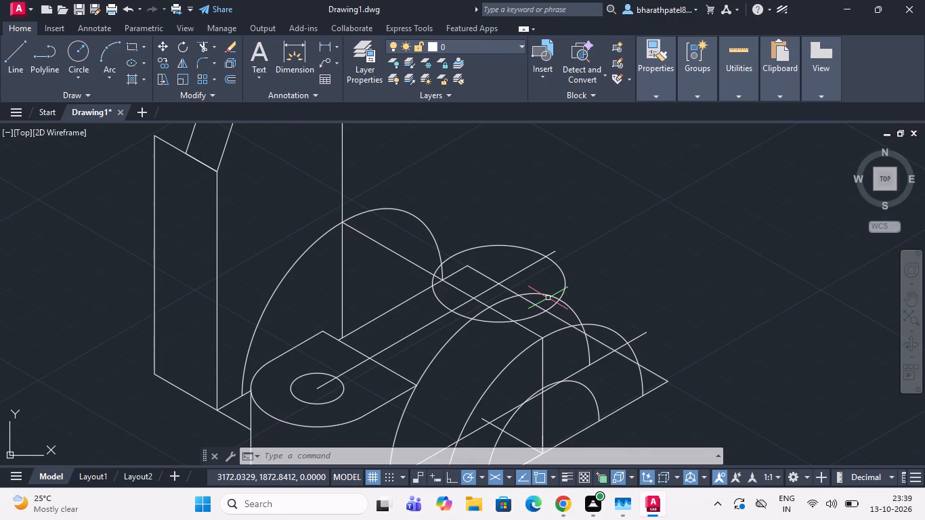
left_click(17, 62)
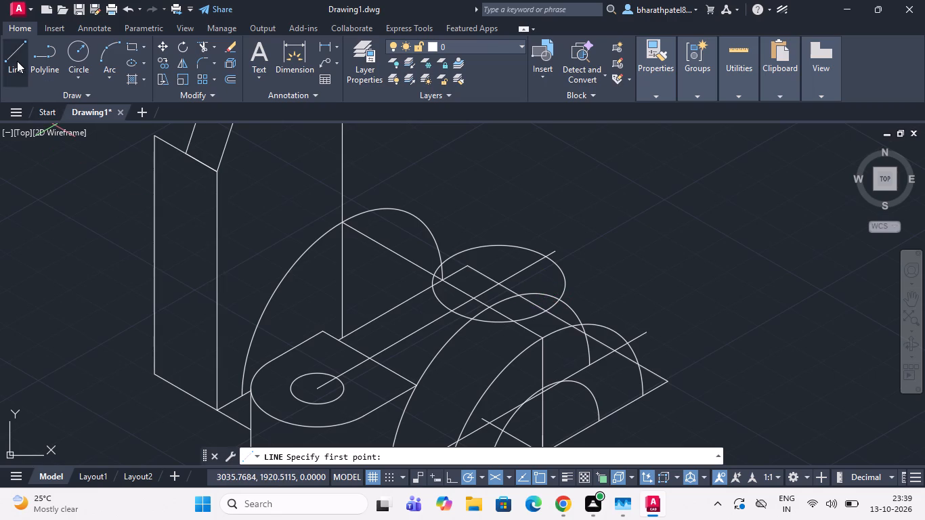
scroll(331, 303, "down", 3)
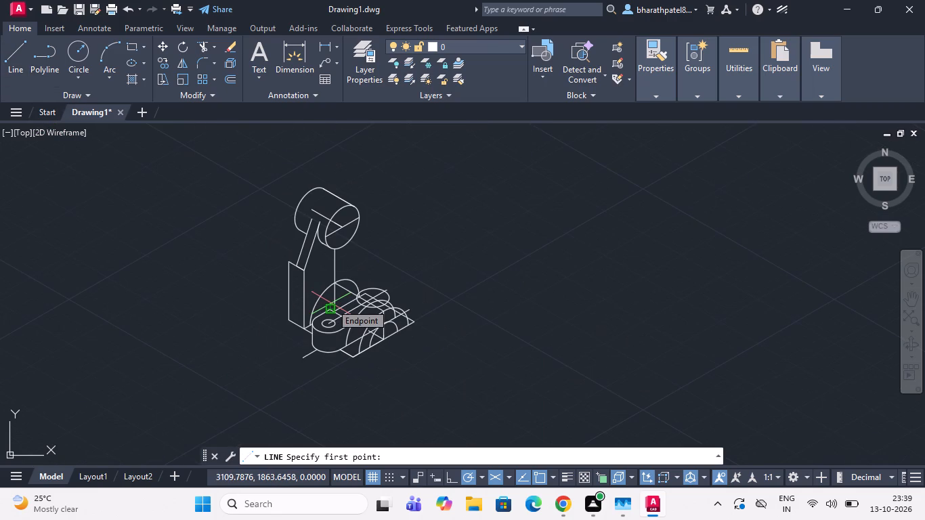
scroll(356, 316, "up", 4)
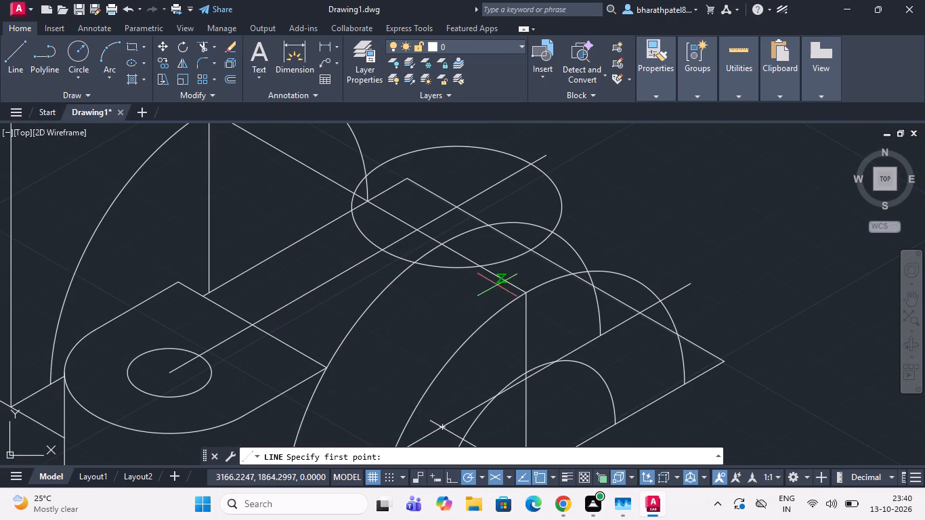
left_click(526, 293)
scroll(526, 293, "down", 2)
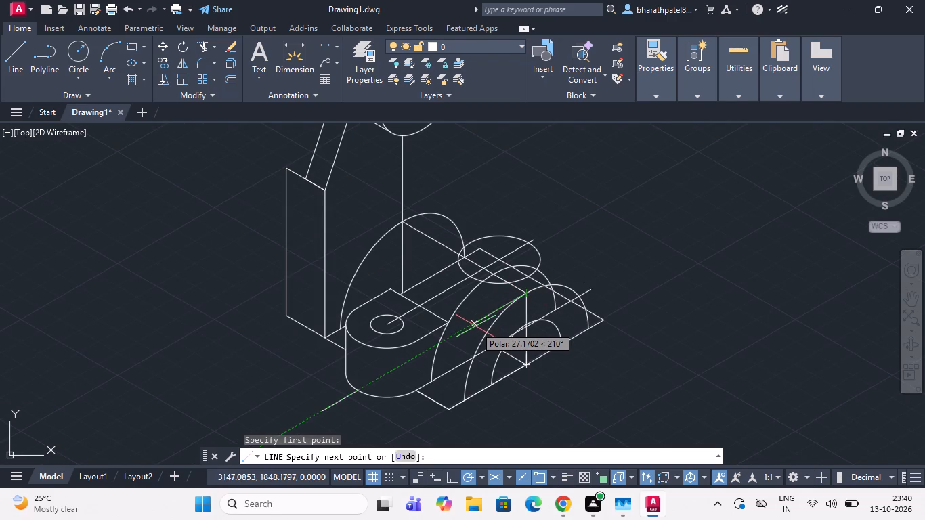
key("5")
key("Return")
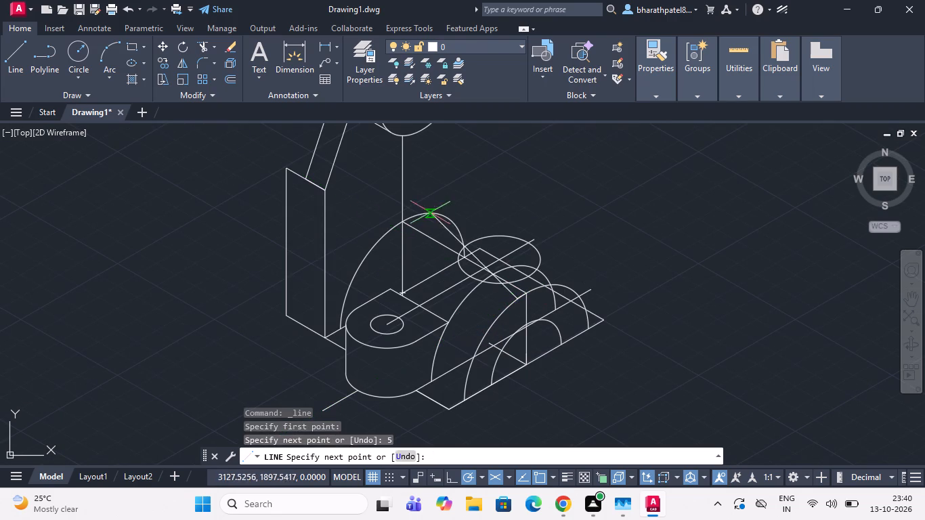
scroll(393, 218, "up", 3)
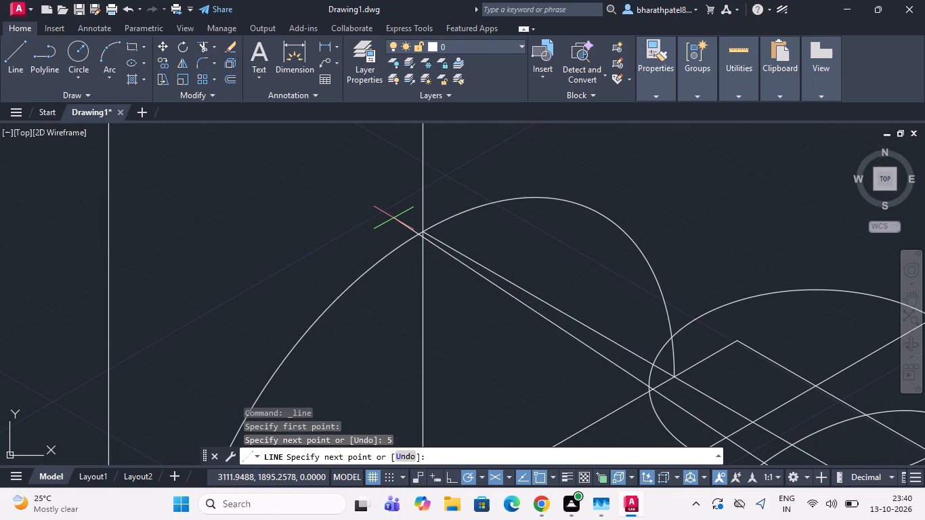
left_click(363, 234)
key("Escape")
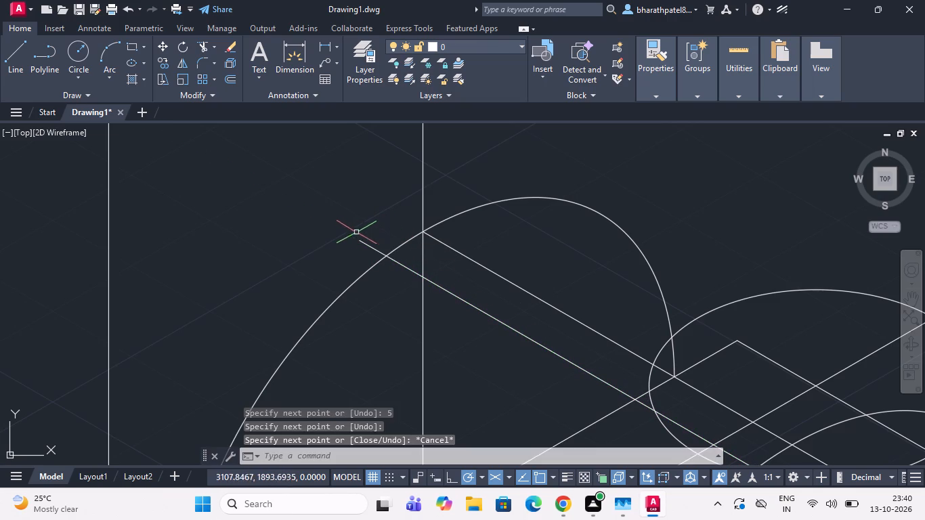
Draw a line 5 units at 30° from the same corner, continuing parallel to the sloping edge just past the upright's vertical line.
left_click(3, 55)
scroll(73, 71, "down", 4)
scroll(456, 196, "down", 1)
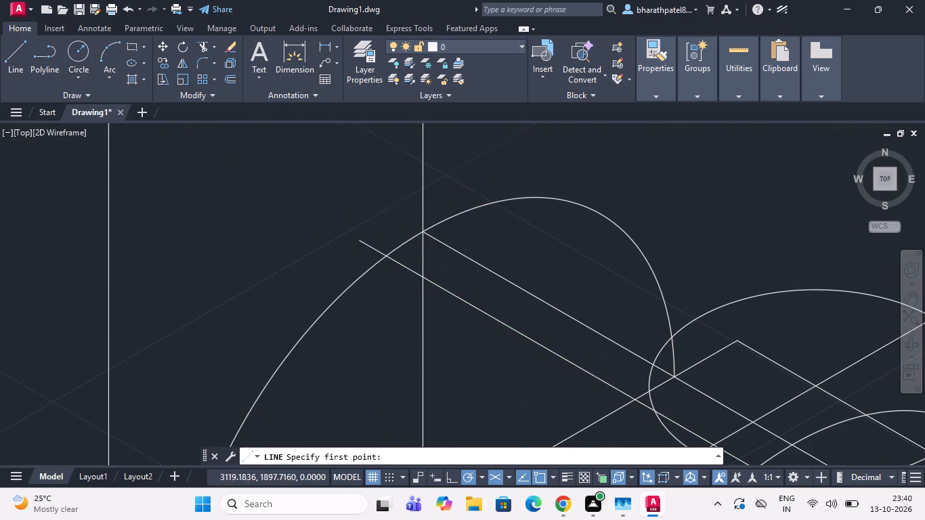
scroll(455, 195, "down", 2)
scroll(559, 260, "up", 3)
scroll(634, 336, "up", 4)
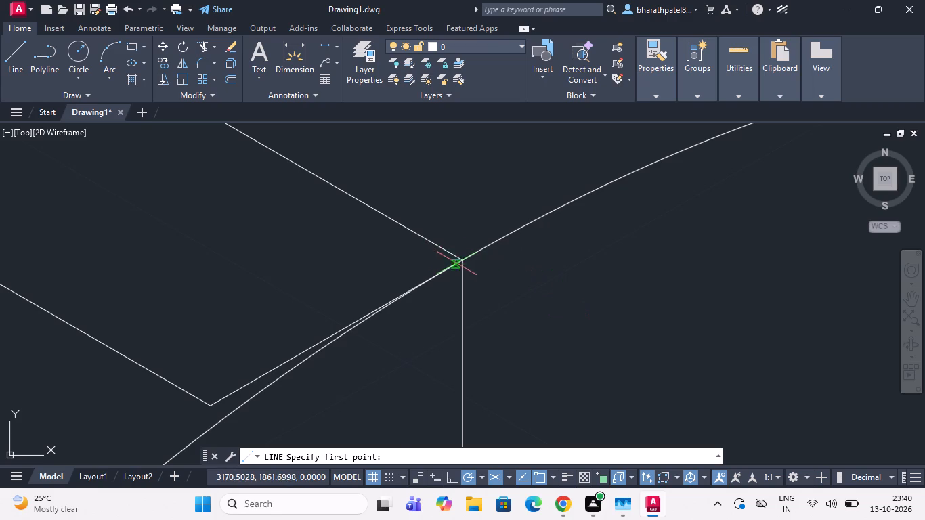
left_click(464, 261)
scroll(465, 260, "down", 2)
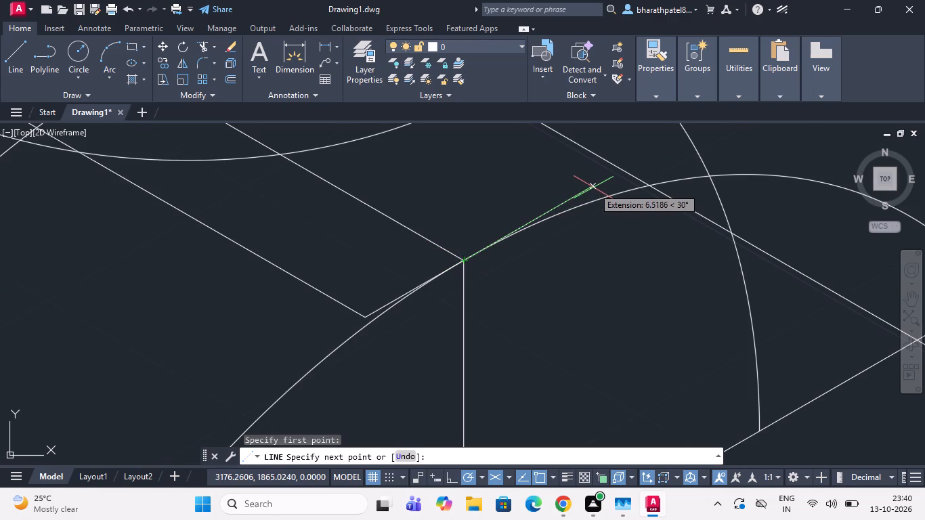
key("5")
key("Return")
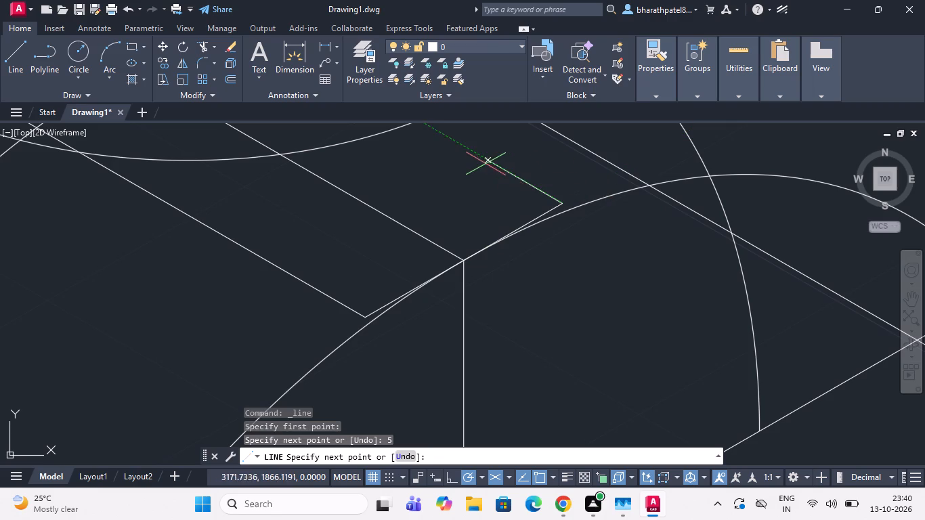
scroll(481, 169, "down", 7)
scroll(434, 120, "up", 1)
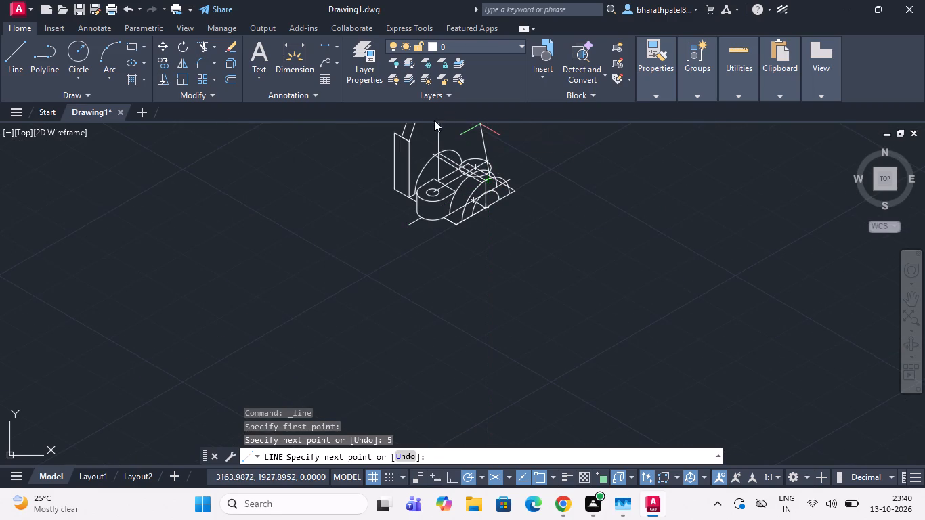
scroll(434, 120, "up", 1)
scroll(432, 186, "down", 1)
scroll(444, 159, "up", 6)
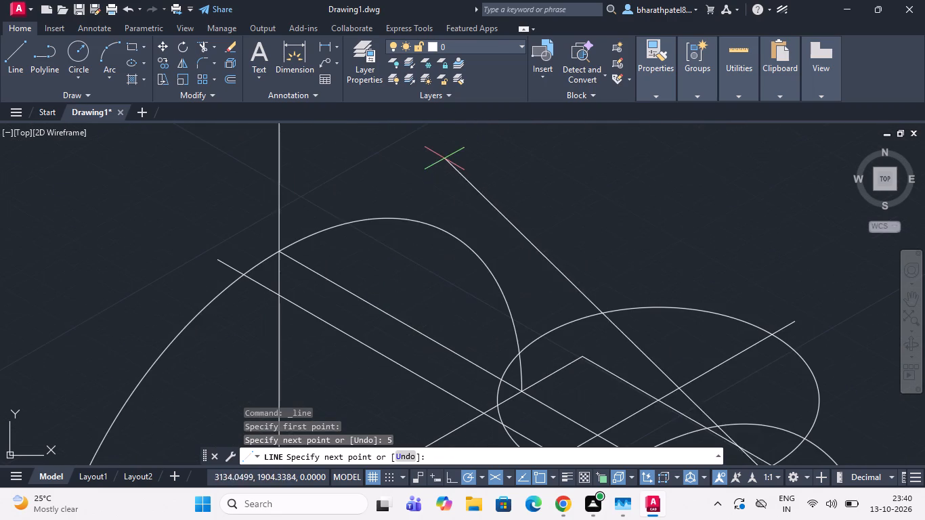
left_click(268, 203)
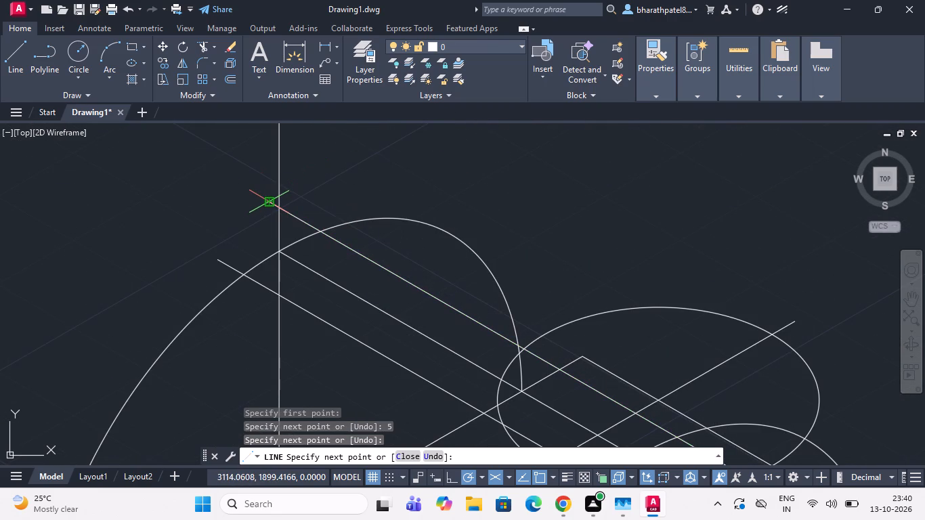
key("Escape")
Draw a horizontal line 5 units at 180° from the bottom of the cylinder's front circle, doubling back 10 units at 0°.
scroll(276, 168, "down", 3)
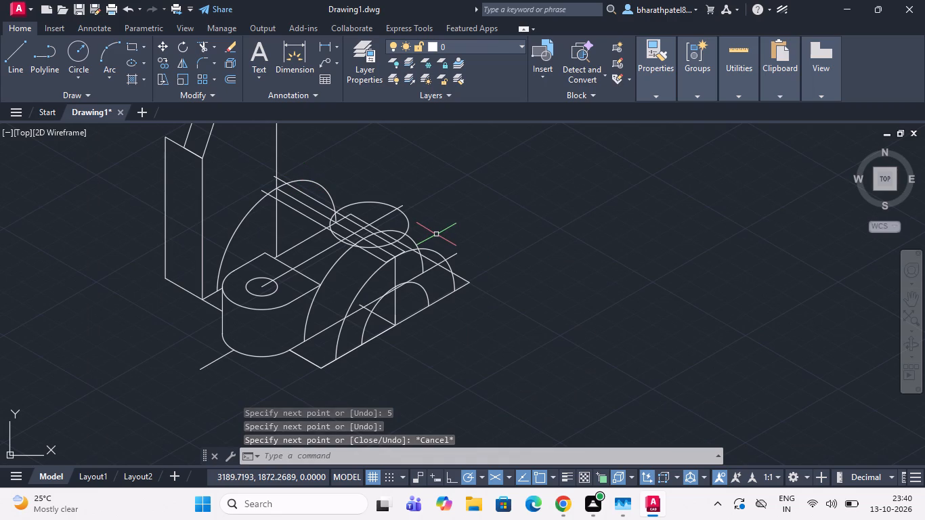
scroll(437, 231, "down", 1)
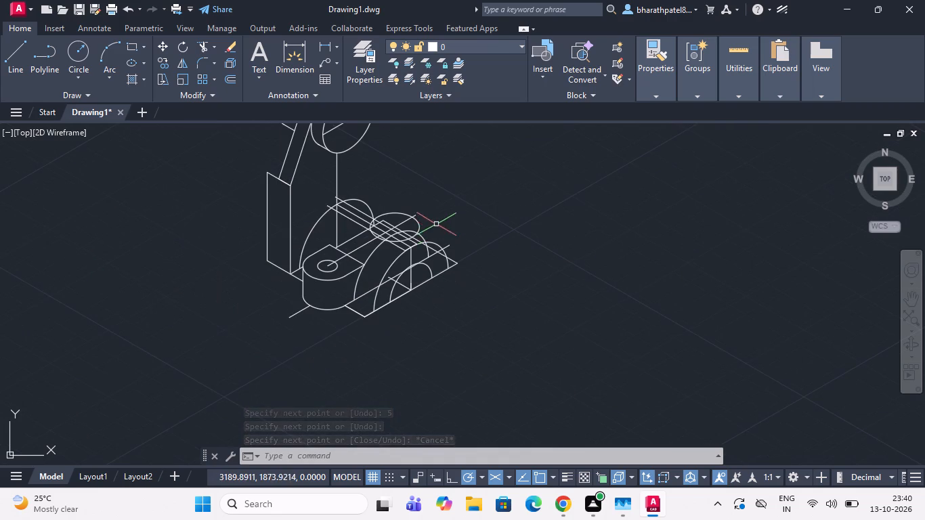
scroll(436, 221, "down", 1)
scroll(380, 187, "up", 3)
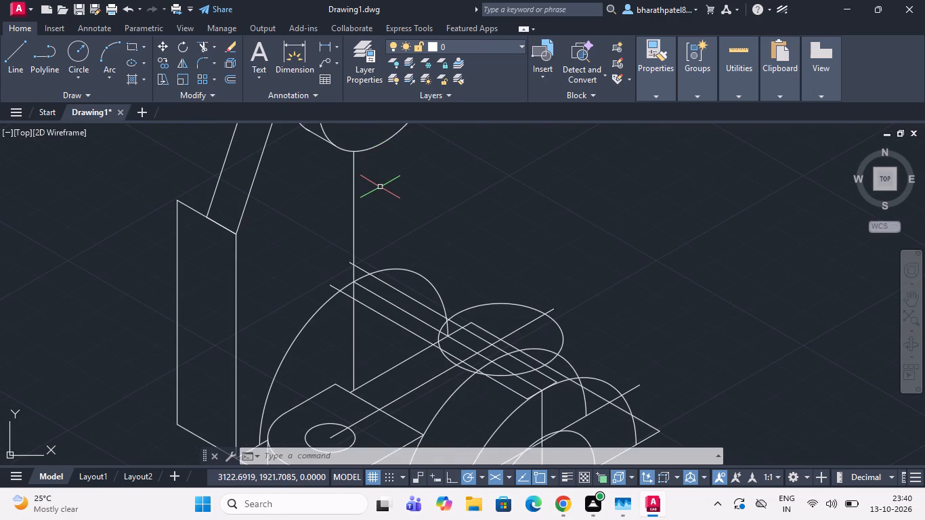
left_click_drag(5, 55, 18, 66)
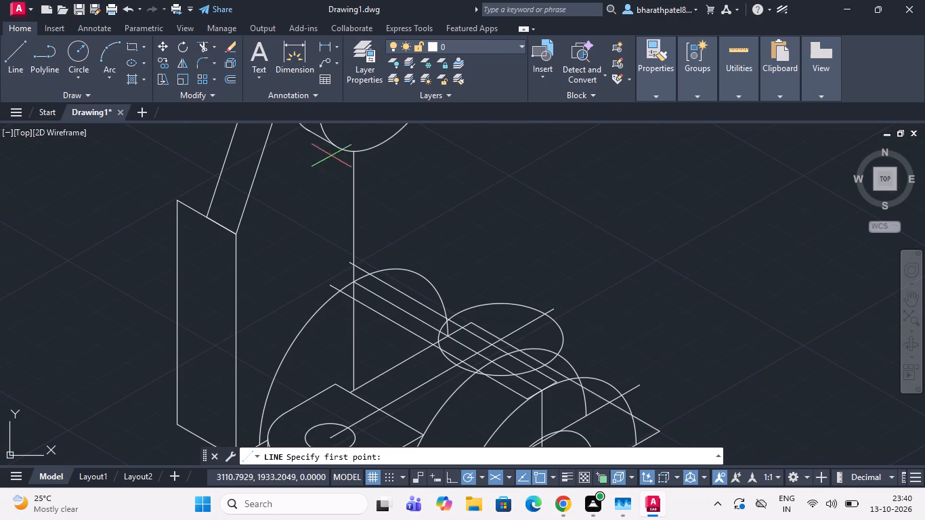
scroll(339, 149, "up", 3)
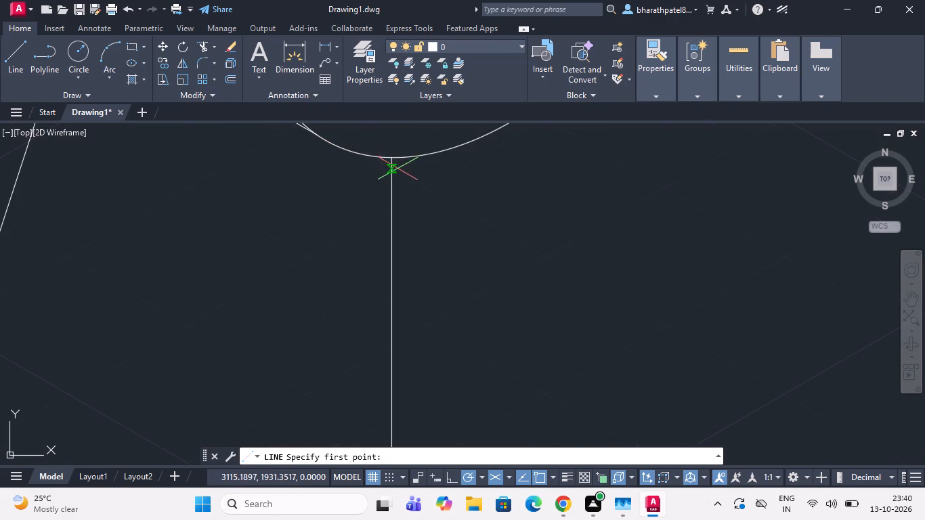
left_click(396, 156)
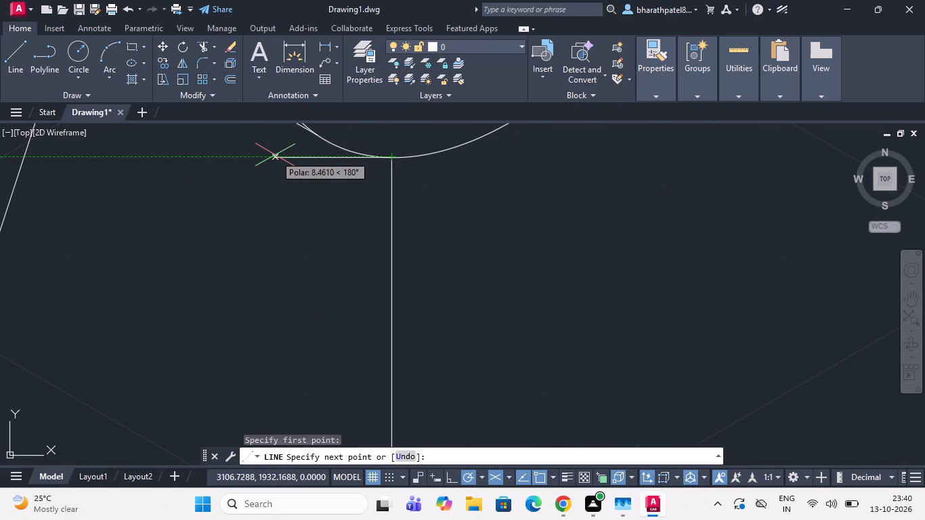
key("5")
key("Return")
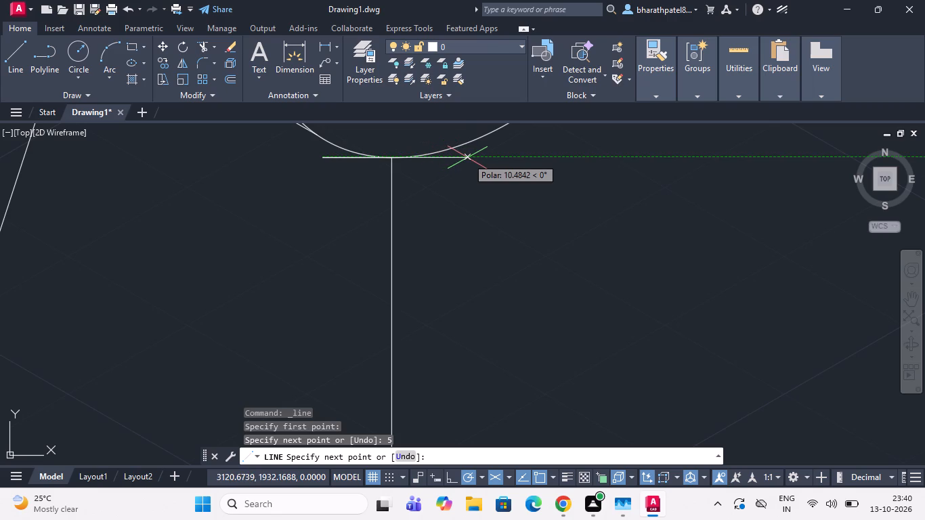
key("1")
key("0")
key("Return")
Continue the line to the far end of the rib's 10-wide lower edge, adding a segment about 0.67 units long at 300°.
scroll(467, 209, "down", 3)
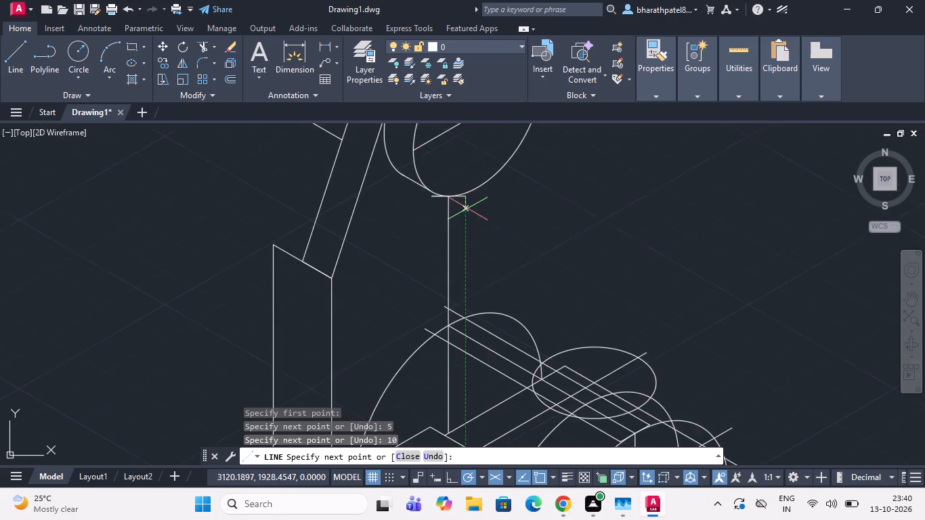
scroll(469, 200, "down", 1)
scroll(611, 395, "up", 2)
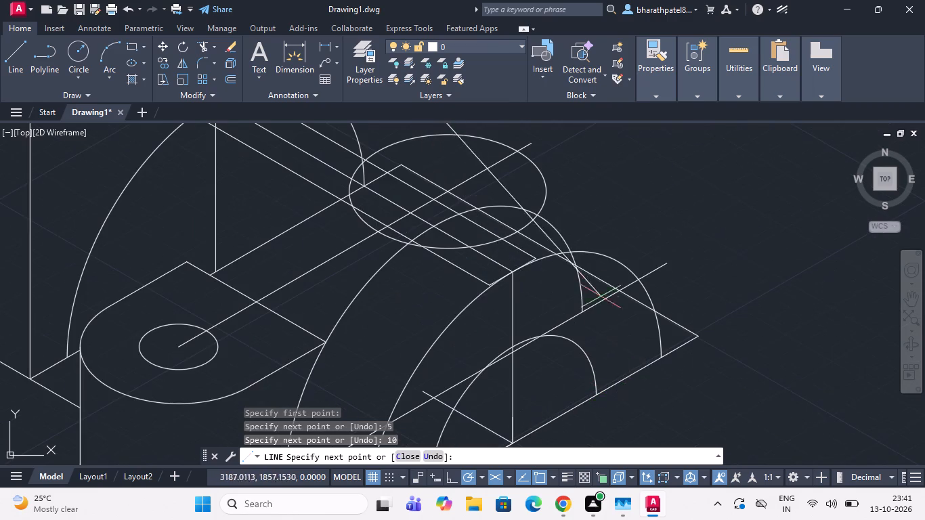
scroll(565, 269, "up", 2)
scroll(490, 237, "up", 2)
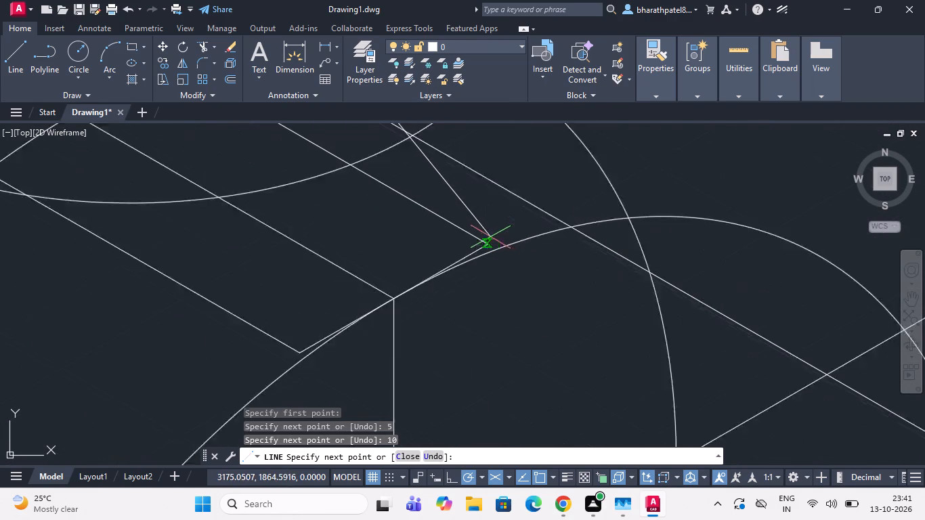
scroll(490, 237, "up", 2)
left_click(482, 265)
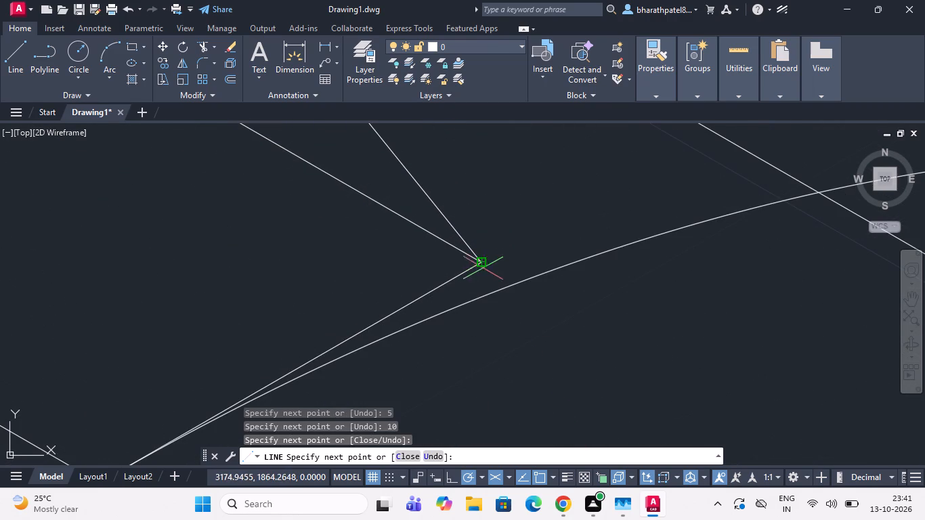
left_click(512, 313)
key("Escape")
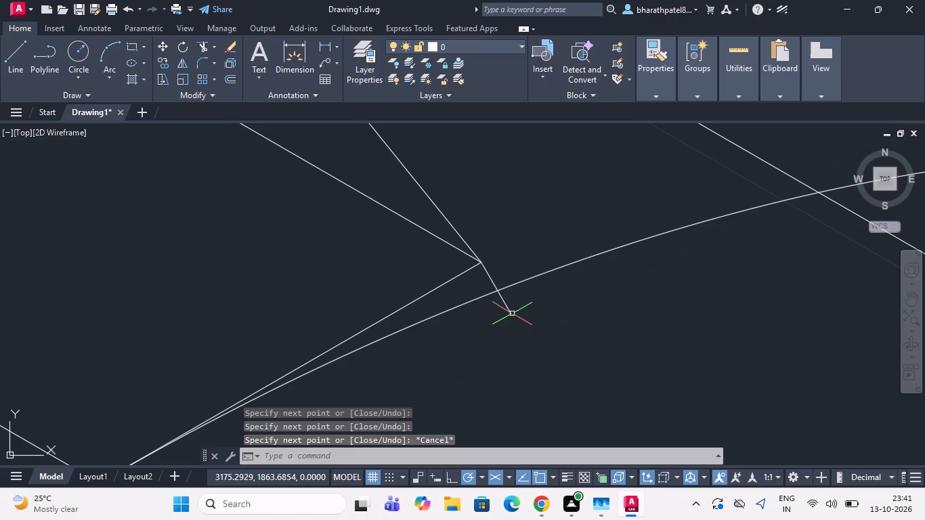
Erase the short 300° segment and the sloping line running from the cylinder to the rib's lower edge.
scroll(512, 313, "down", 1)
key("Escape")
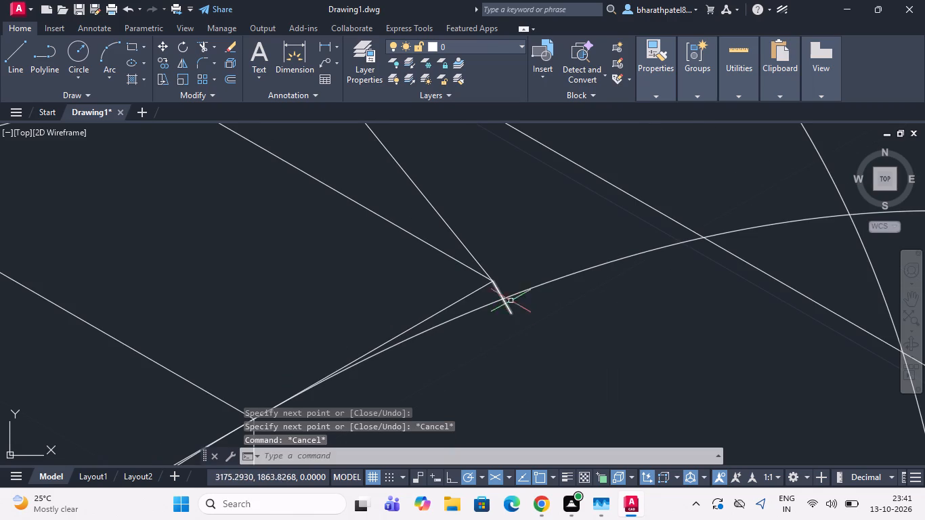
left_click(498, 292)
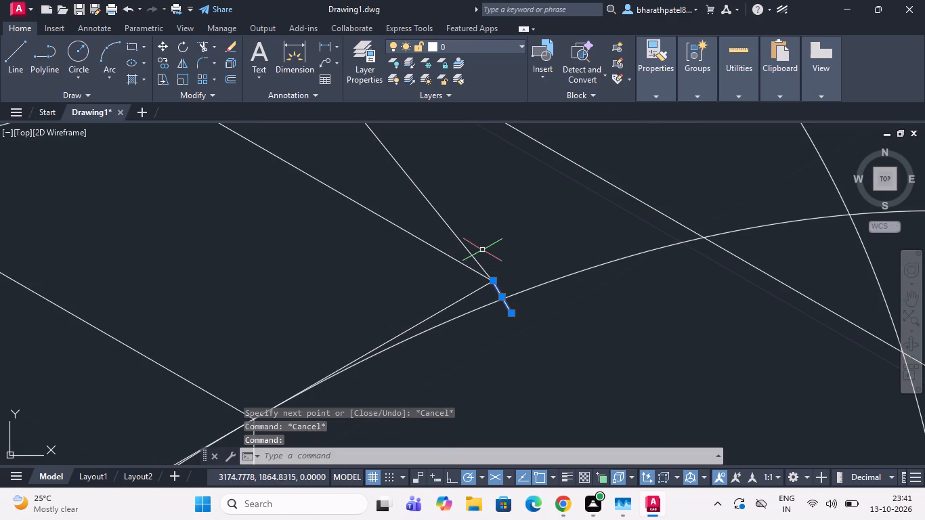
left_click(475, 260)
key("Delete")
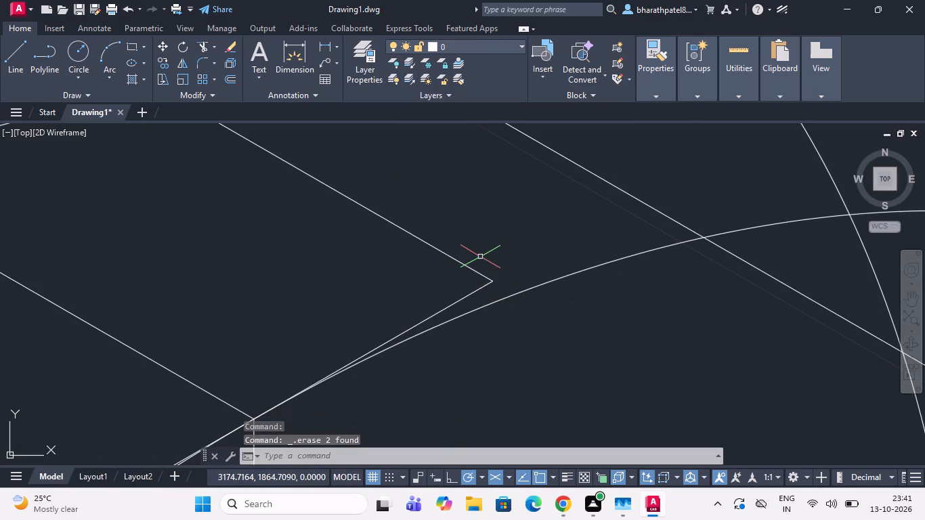
Draw a line from the 0° end of the horizontal line under the cylinder to the 30° end of the rib's lower edge.
left_click(6, 46)
scroll(127, 204, "down", 7)
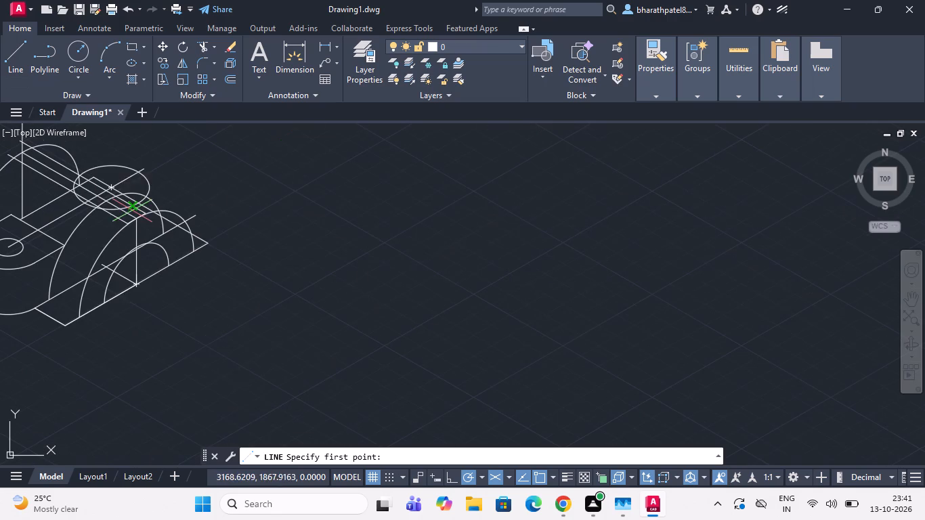
scroll(110, 192, "down", 3)
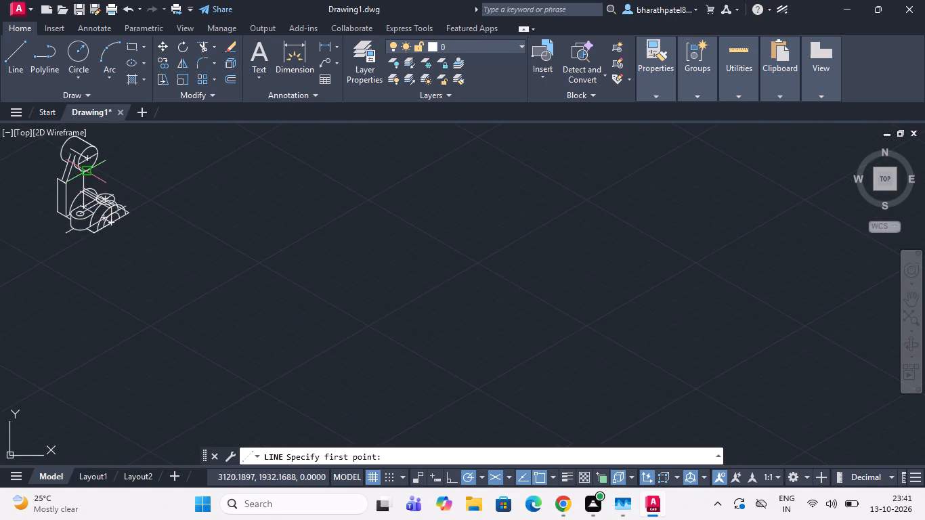
scroll(85, 174, "up", 7)
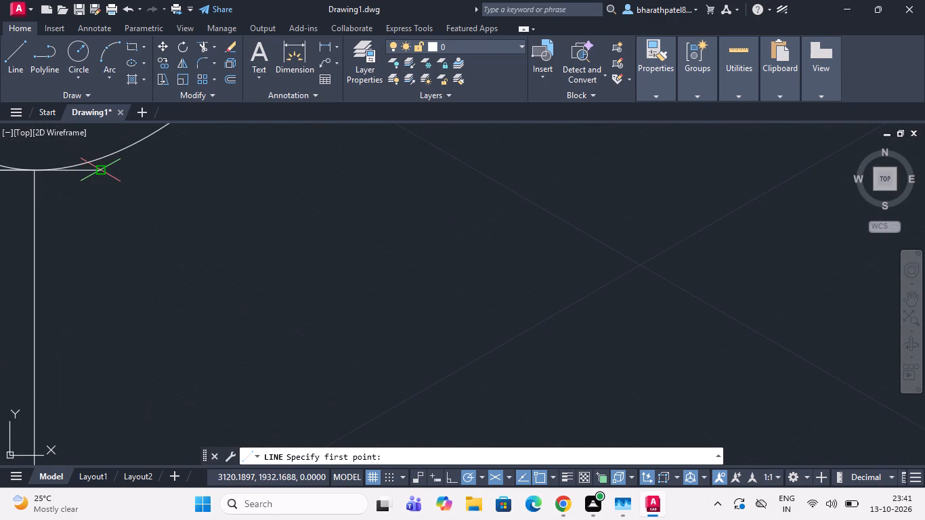
left_click(100, 169)
scroll(100, 169, "down", 5)
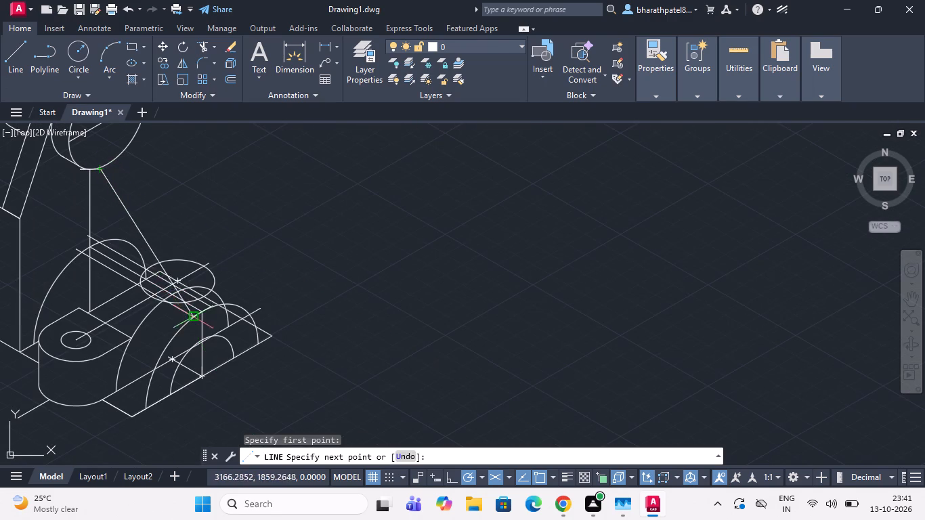
scroll(196, 317, "up", 4)
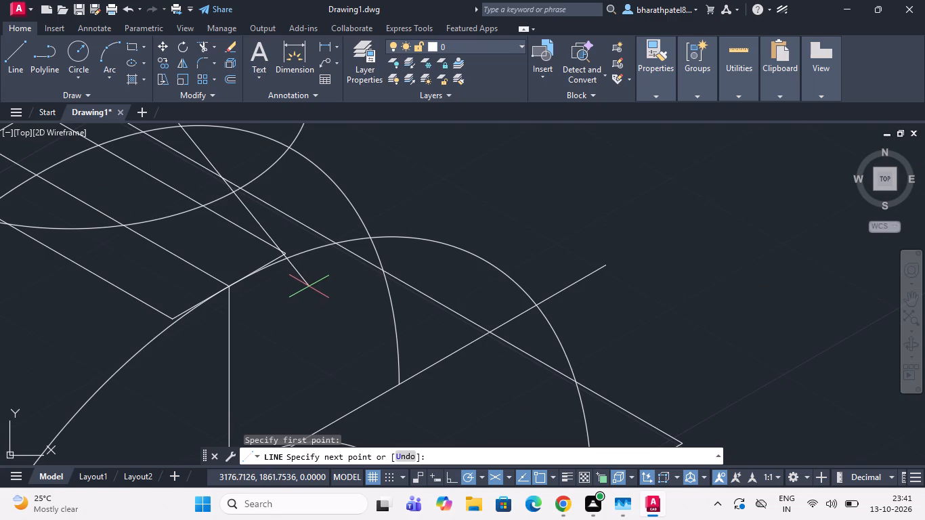
scroll(308, 286, "up", 4)
scroll(308, 286, "down", 4)
scroll(284, 240, "up", 2)
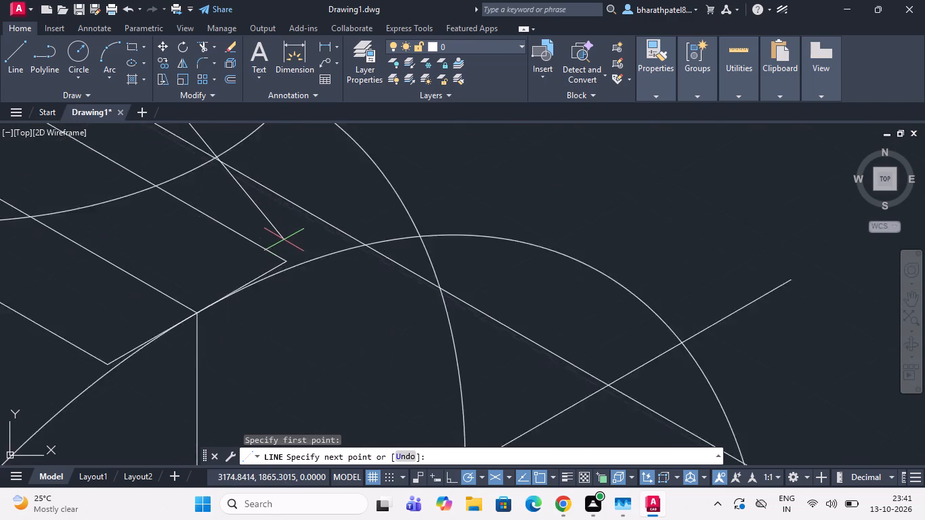
scroll(284, 240, "up", 1)
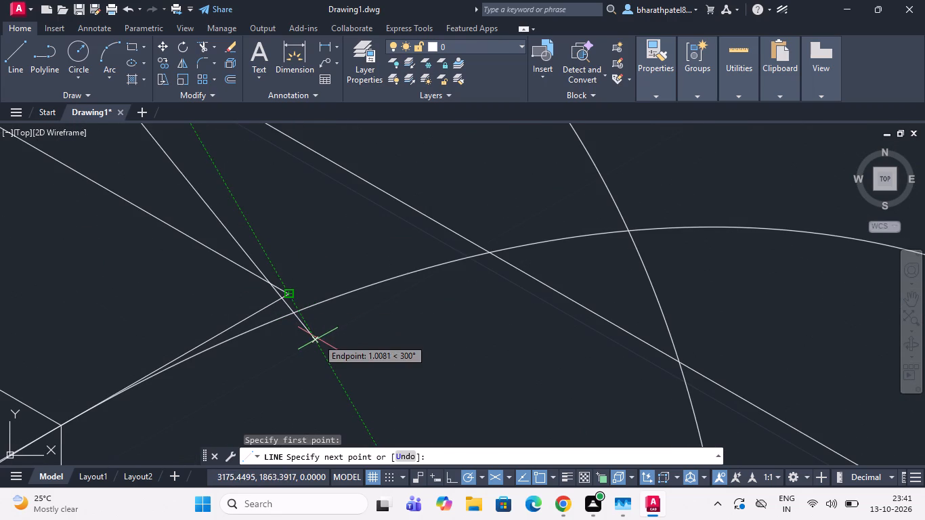
scroll(288, 295, "up", 4)
left_click(276, 291)
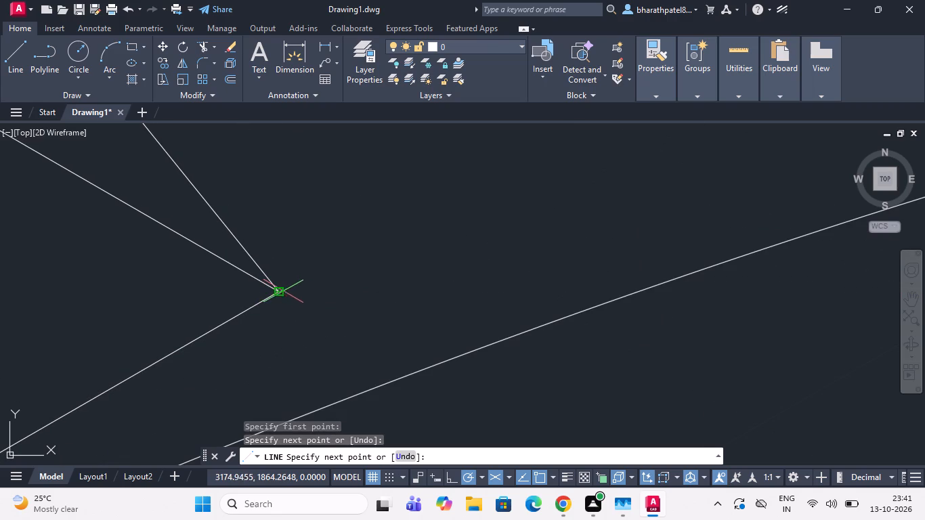
key("Escape")
Draw a line from the 180° end of the horizontal line under the cylinder to the 210° end of the rib's lower edge.
scroll(333, 288, "down", 10)
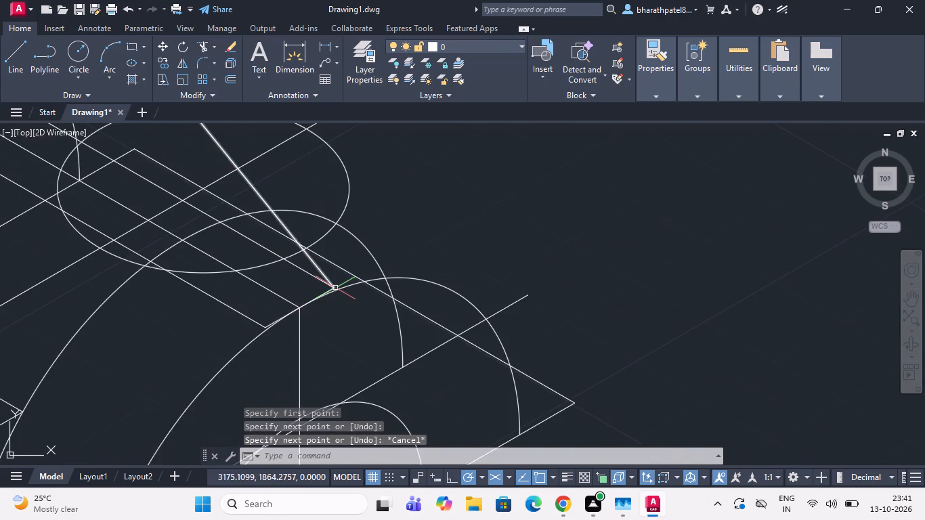
scroll(335, 288, "down", 2)
left_click(7, 57)
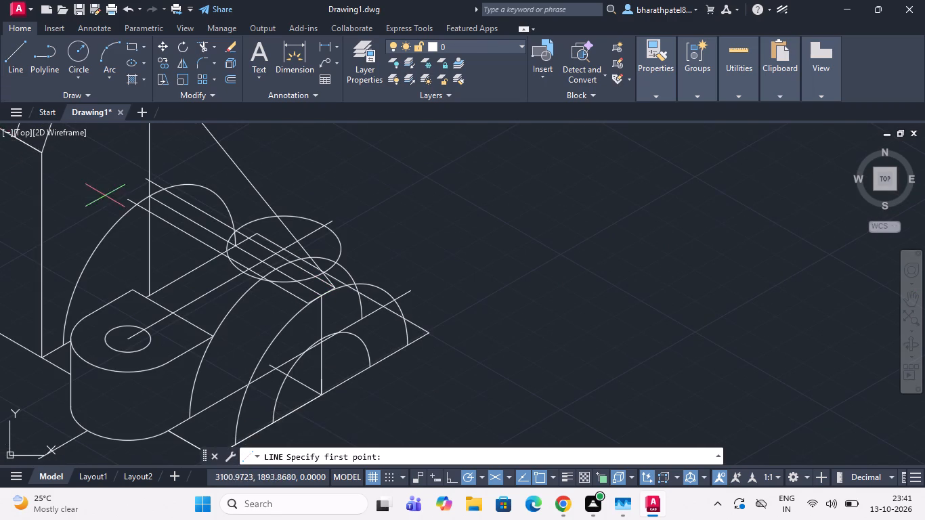
scroll(108, 204, "down", 3)
scroll(108, 186, "up", 5)
scroll(179, 203, "down", 1)
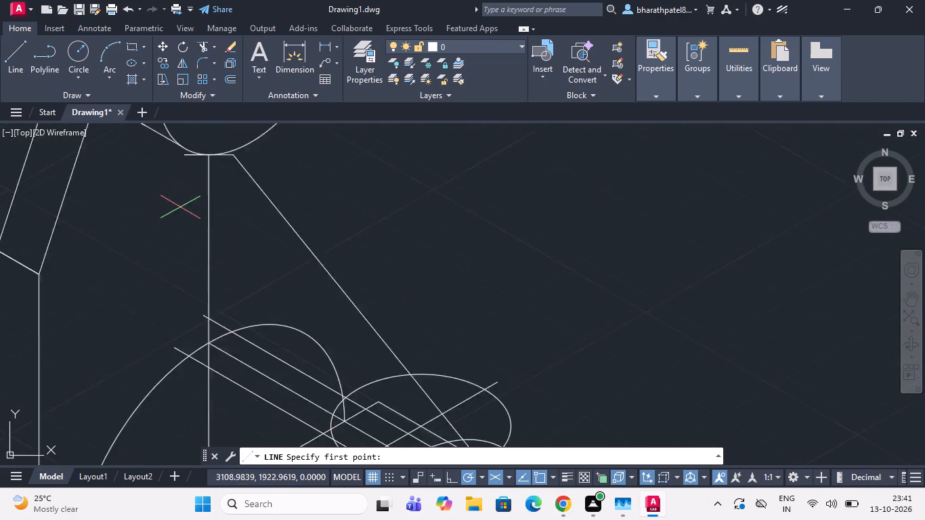
scroll(181, 211, "down", 1)
scroll(185, 165, "up", 4)
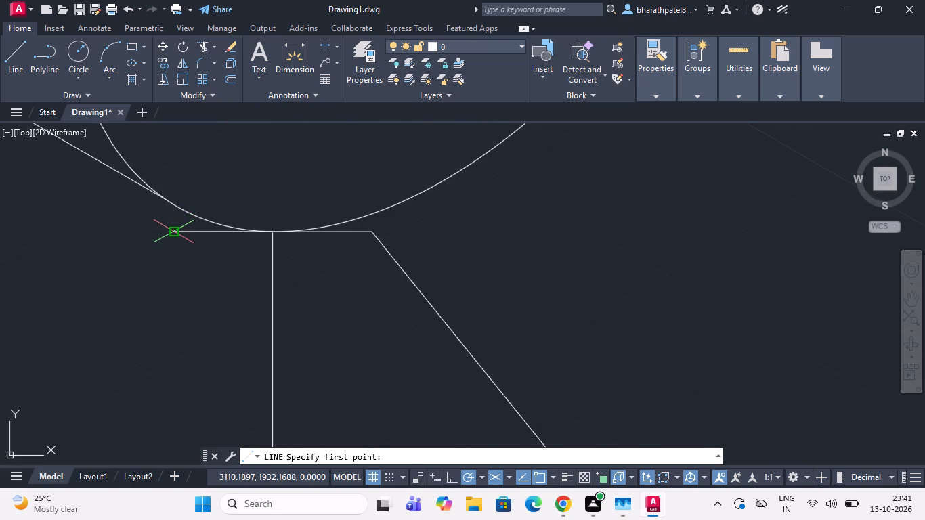
left_click(170, 234)
scroll(170, 234, "down", 7)
scroll(215, 322, "up", 4)
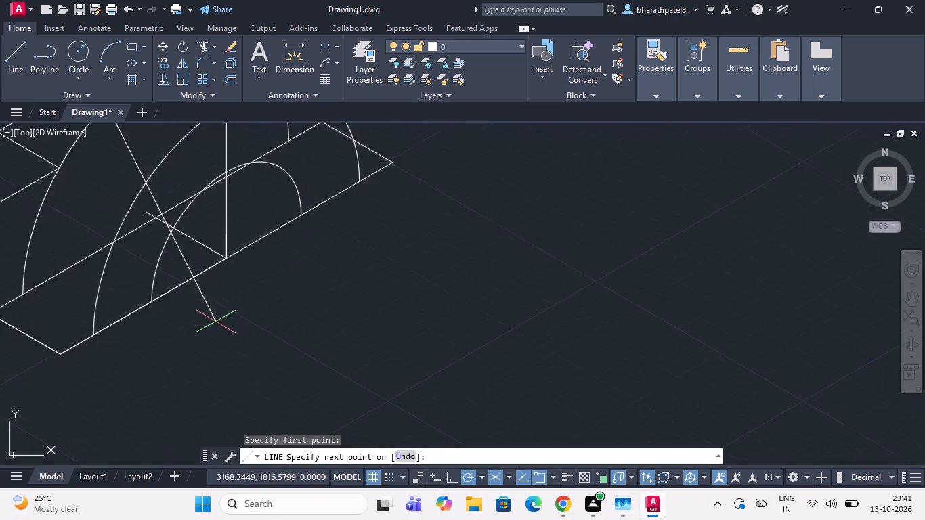
scroll(215, 322, "down", 3)
scroll(194, 247, "up", 4)
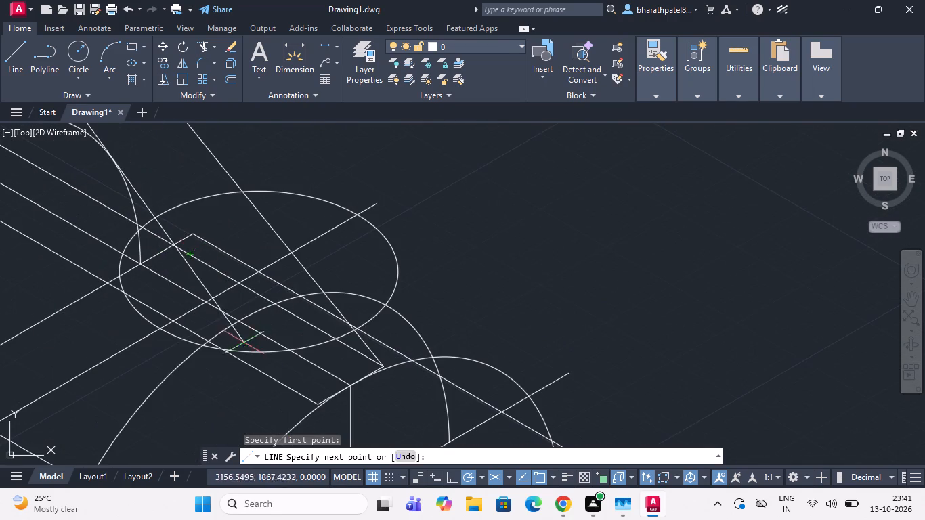
scroll(316, 399, "up", 4)
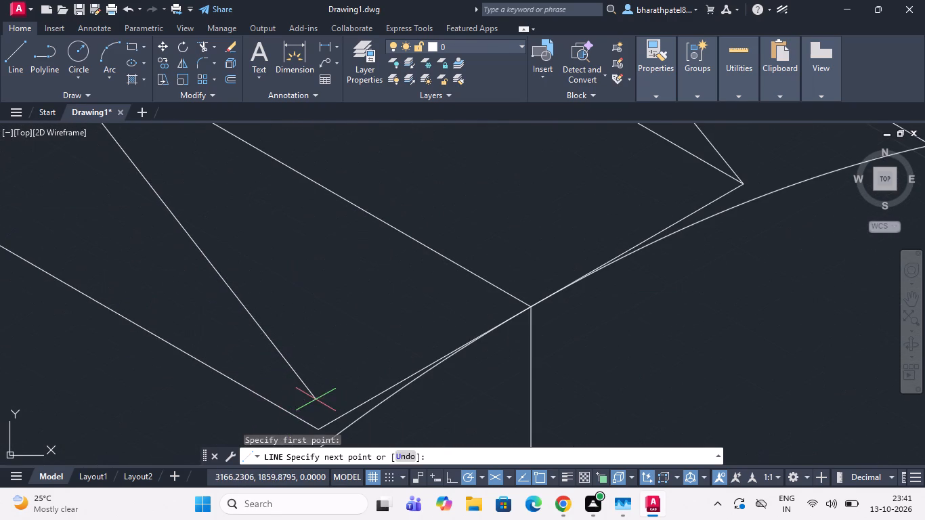
left_click(319, 431)
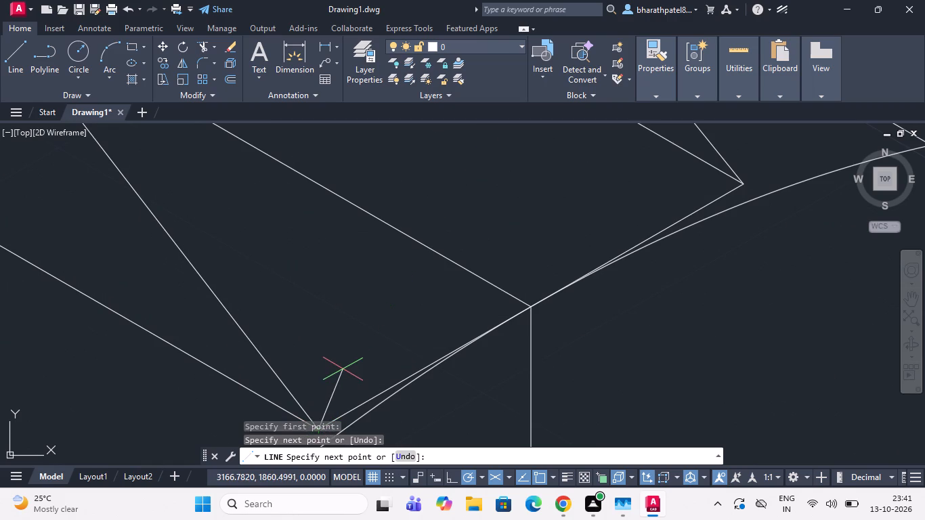
key("Escape")
scroll(344, 322, "down", 7)
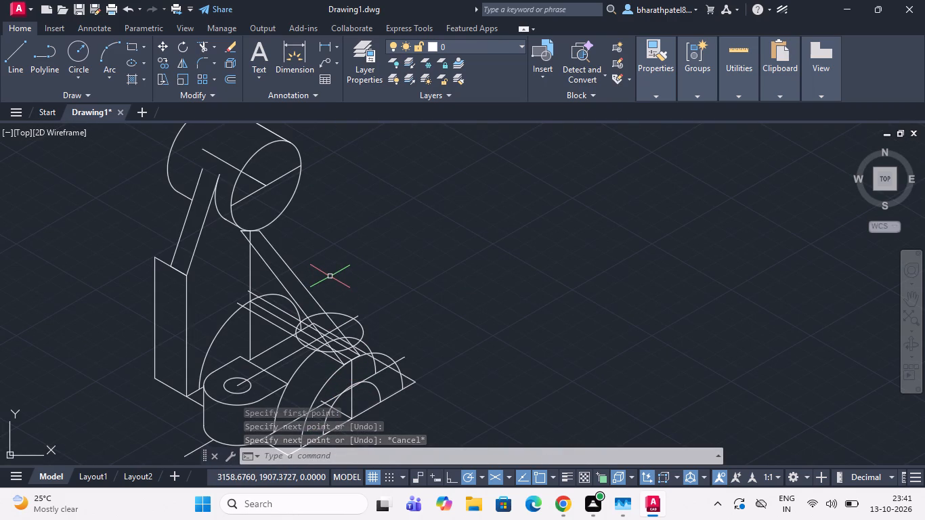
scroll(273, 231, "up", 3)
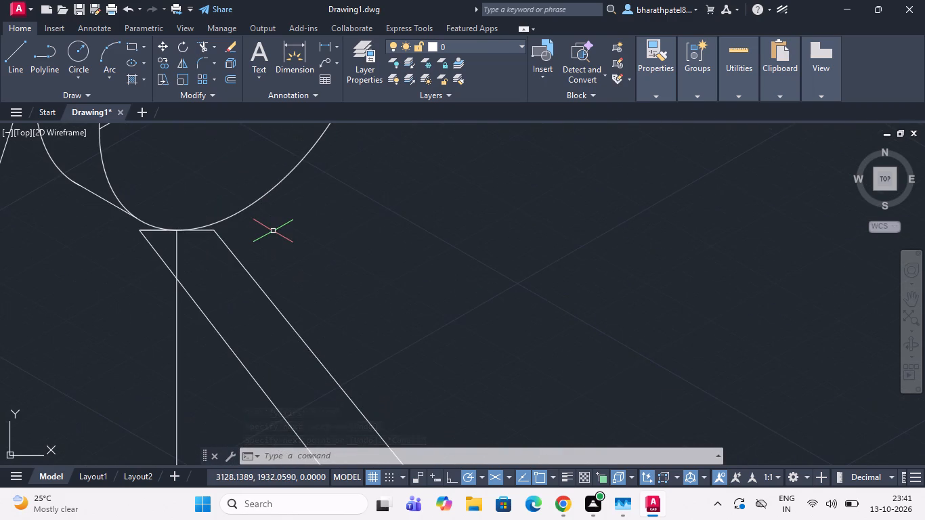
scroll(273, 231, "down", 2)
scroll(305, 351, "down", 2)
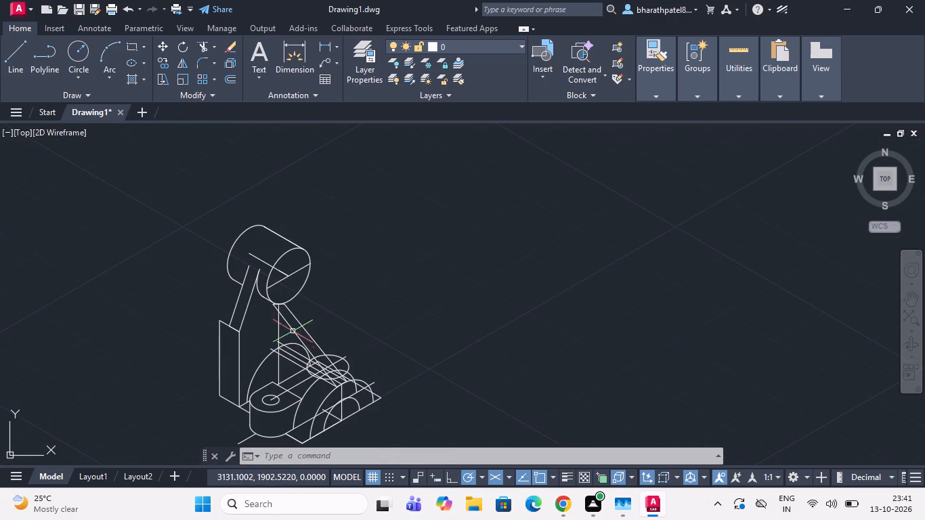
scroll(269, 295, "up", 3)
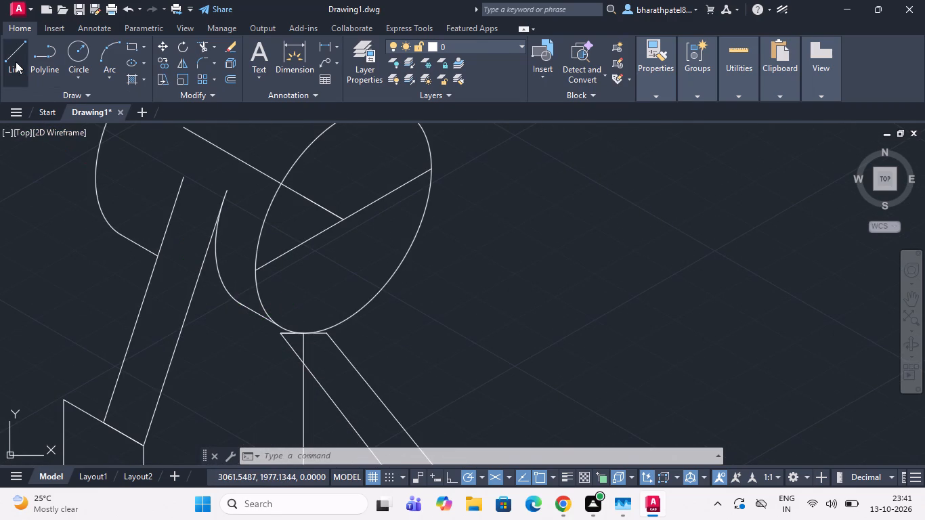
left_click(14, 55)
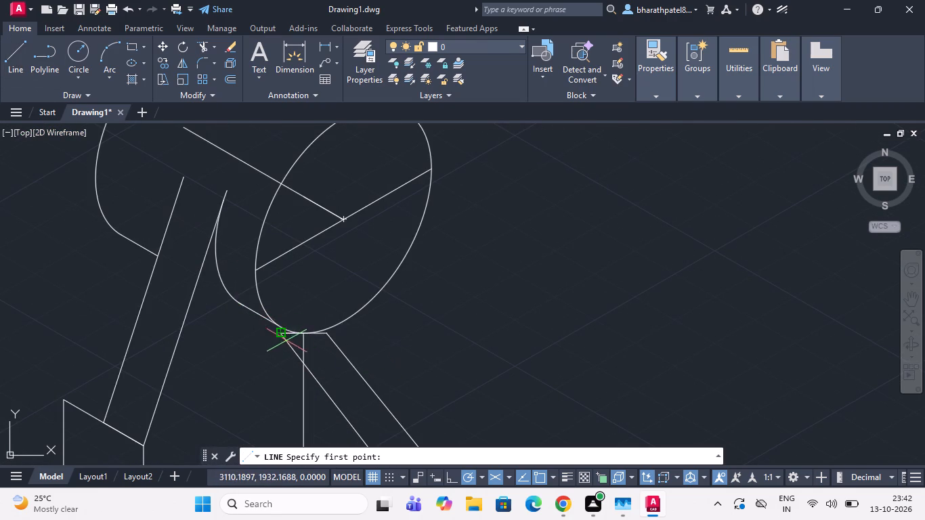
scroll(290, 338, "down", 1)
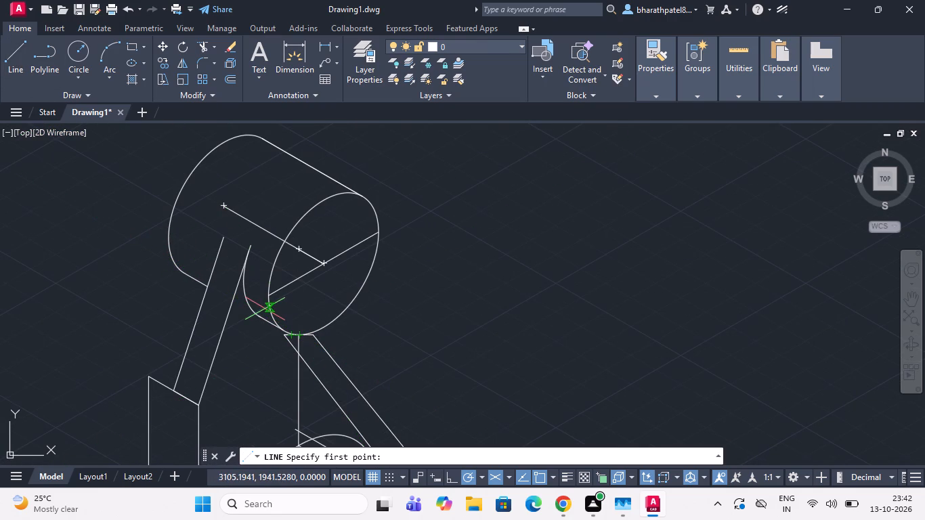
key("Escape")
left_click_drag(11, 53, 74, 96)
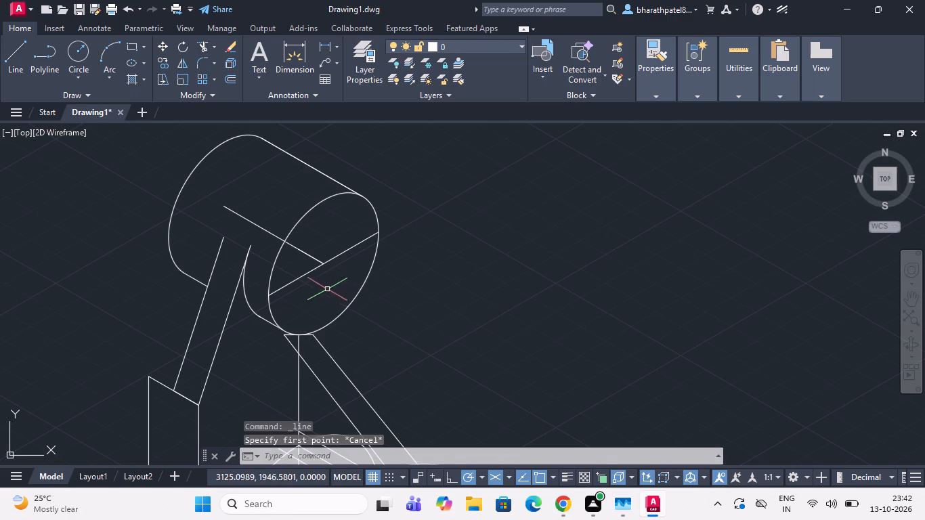
Draw a line about 26 units long at 270° from the centre of the cylinder's front ellipse to just below its outline.
left_click(17, 51)
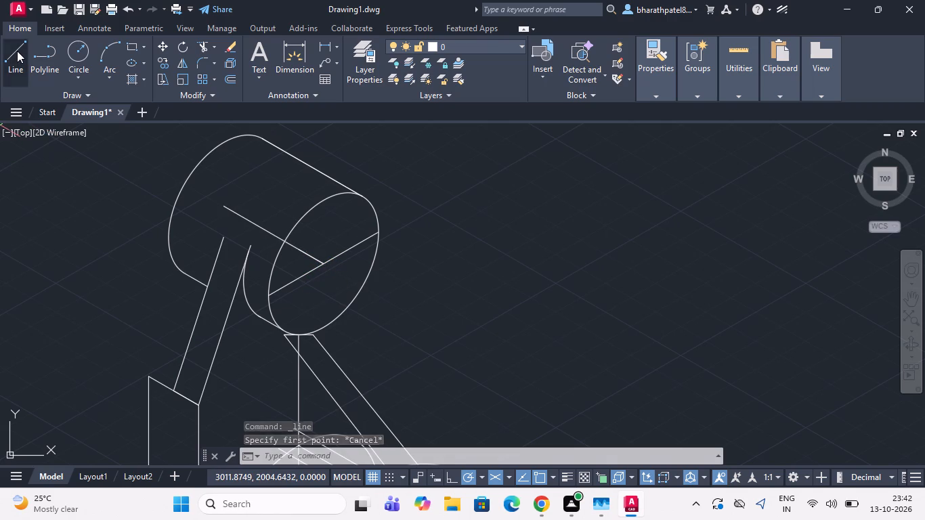
left_click(322, 263)
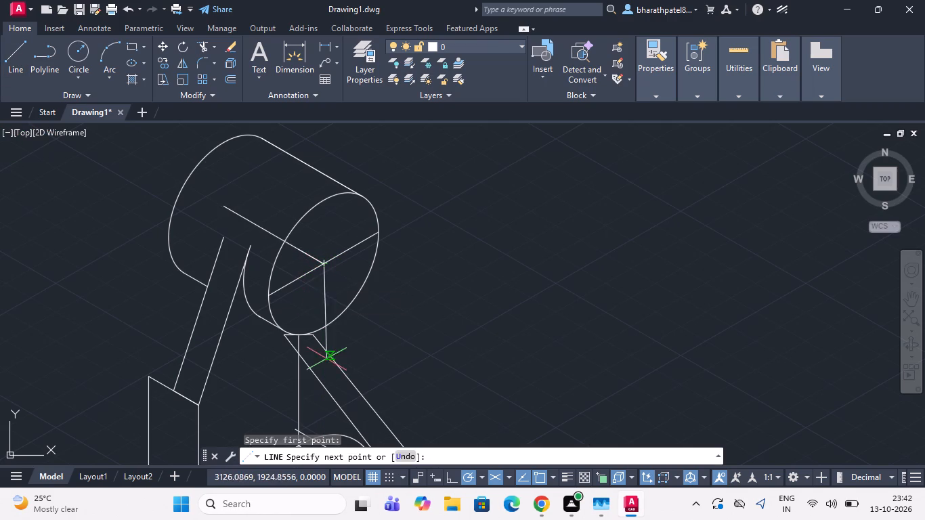
scroll(327, 380, "down", 3)
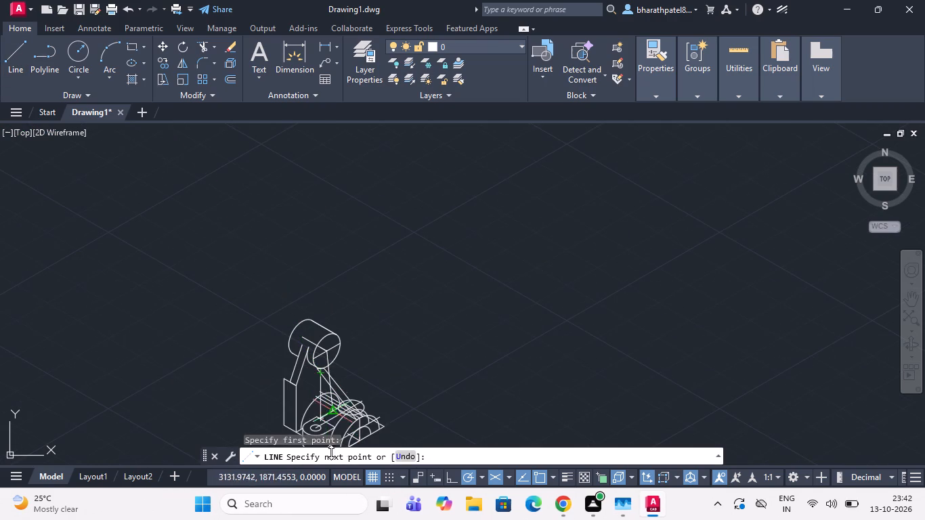
scroll(332, 463, "up", 2)
scroll(330, 370, "up", 4)
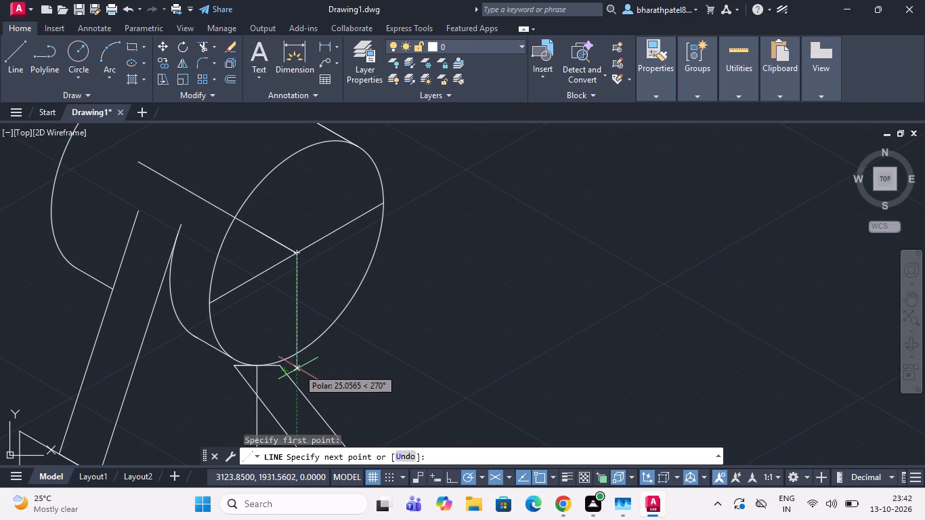
left_click(297, 372)
key("Escape")
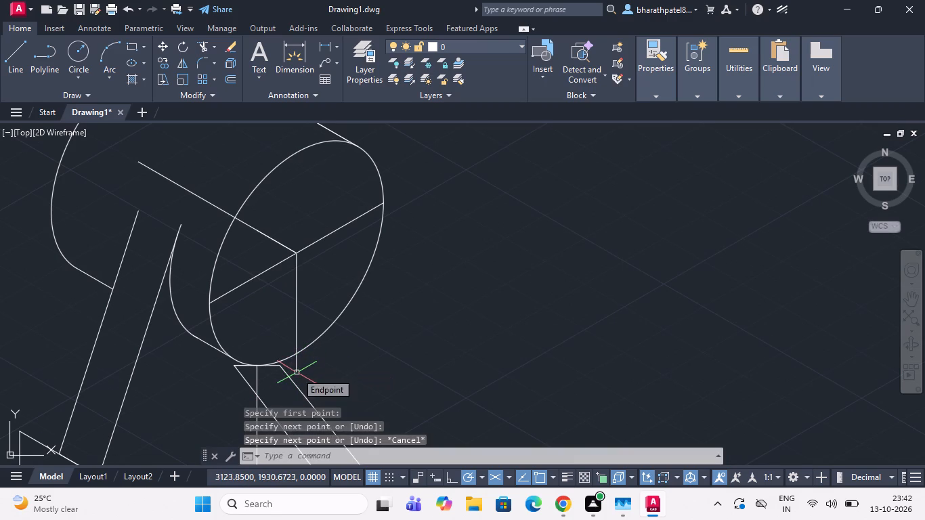
Erase the two sloping rib lines running from the horizontal line under the cylinder to the rib's lower edge.
left_click(303, 396)
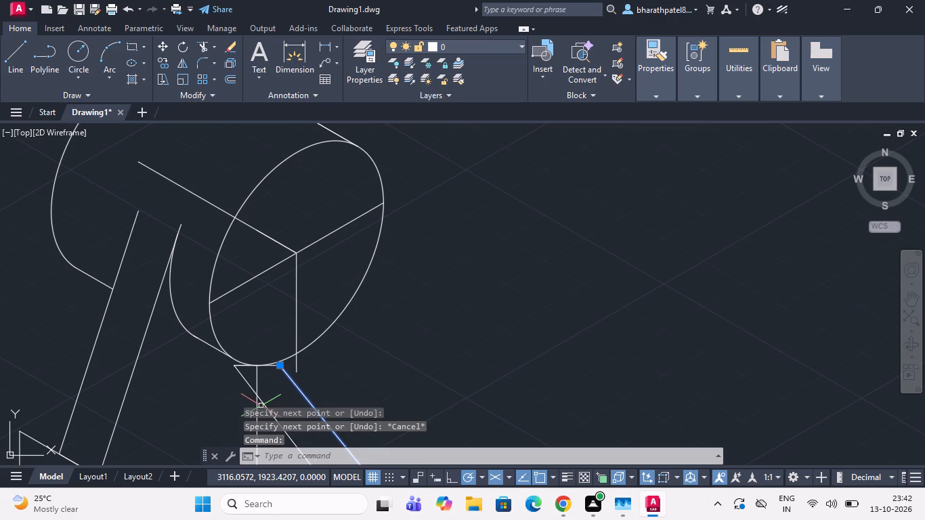
left_click(261, 402)
key("Delete")
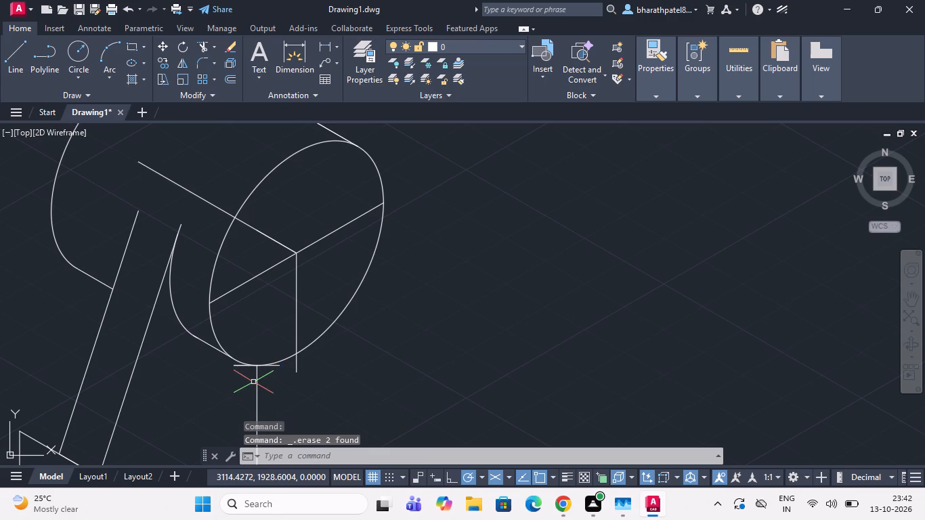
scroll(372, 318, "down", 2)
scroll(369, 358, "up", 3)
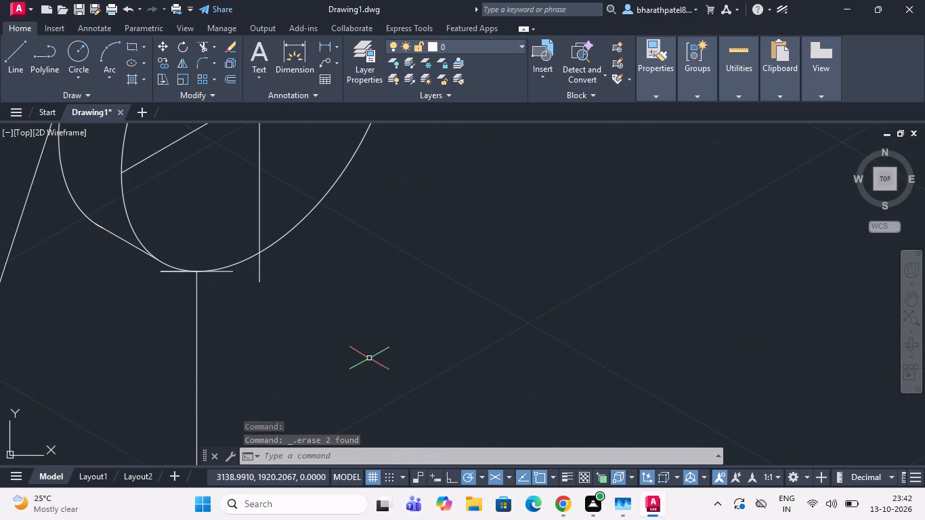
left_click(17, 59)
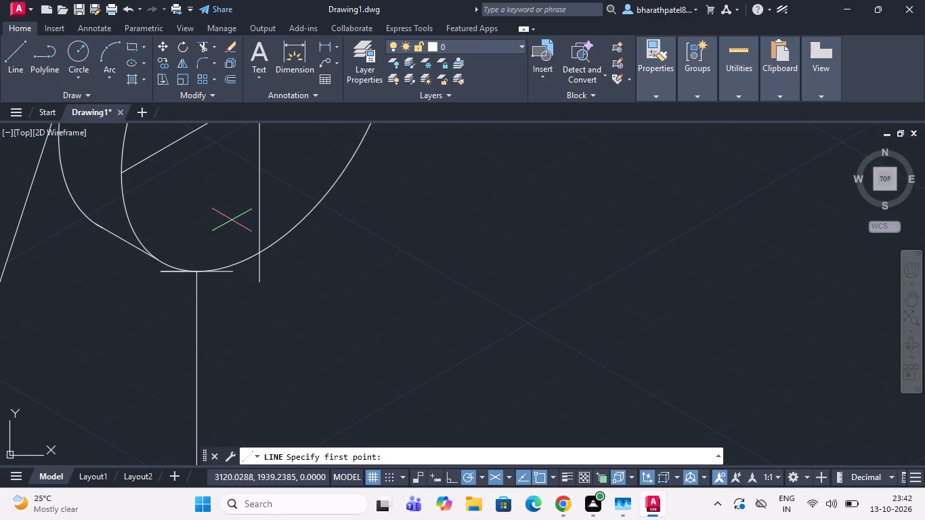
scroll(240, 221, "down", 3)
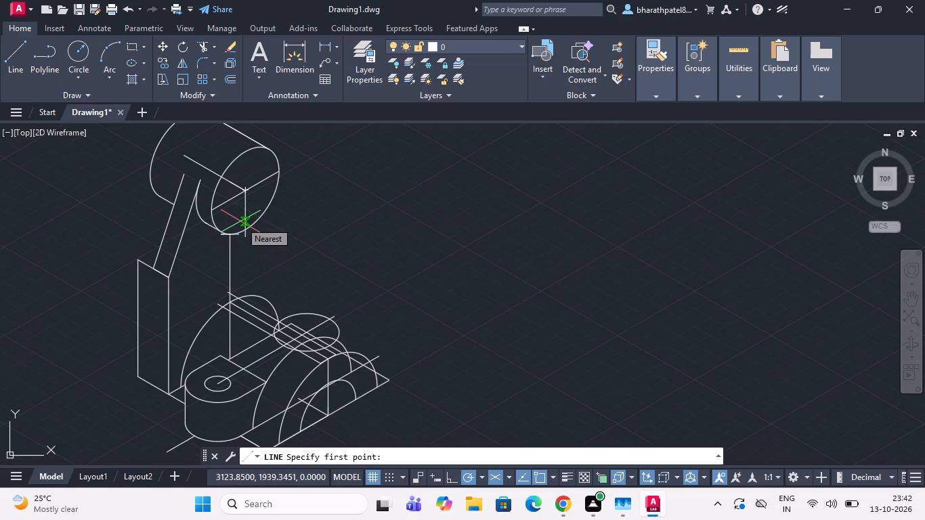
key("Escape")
Erase the long vertical line under the cylinder and the full-width horizontal line across its upper end.
scroll(245, 258, "up", 2)
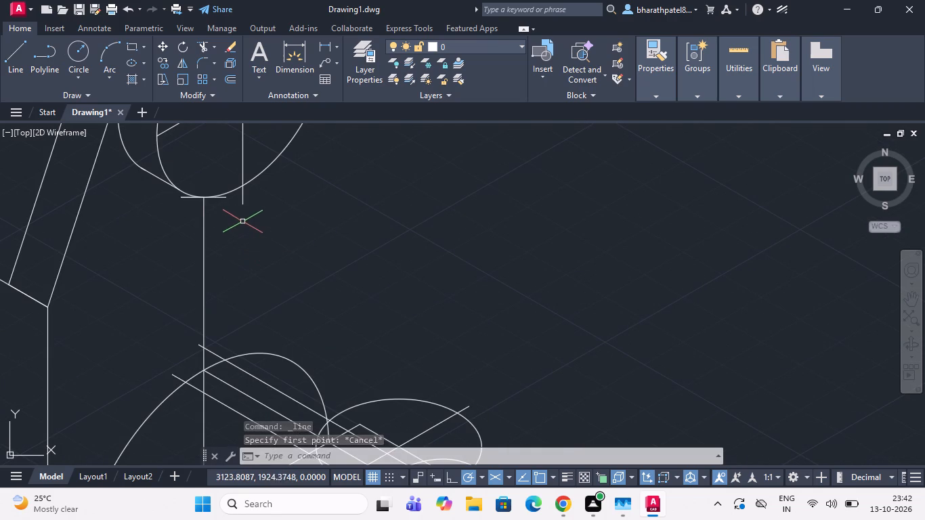
left_click(203, 230)
scroll(187, 192, "up", 3)
left_click(184, 211)
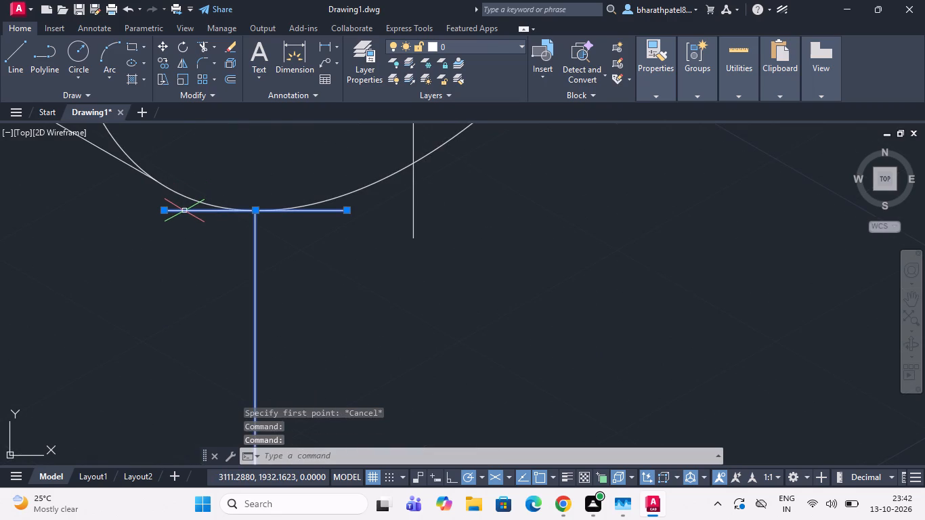
key("Delete")
Draw a 5-unit line at 30° from the point where the vertical centre line crosses the cylinder's front ellipse.
scroll(223, 253, "down", 3)
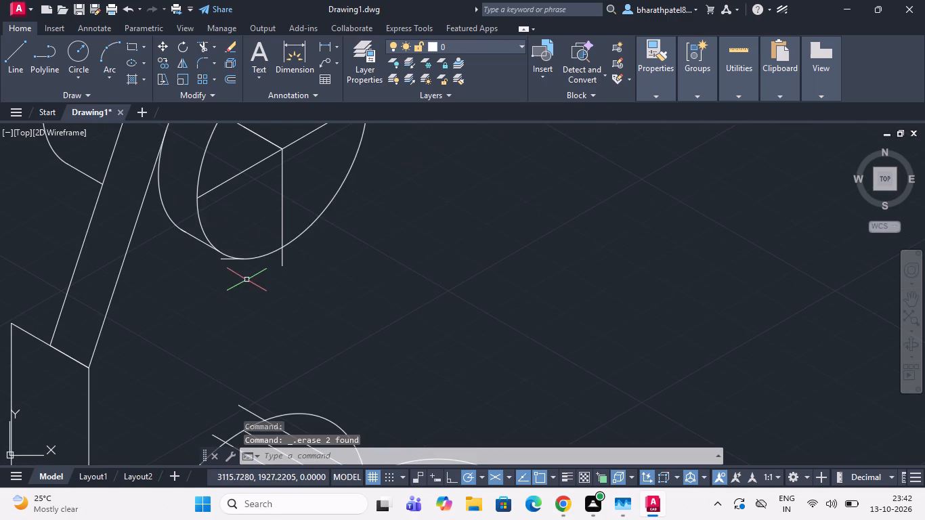
left_click(20, 54)
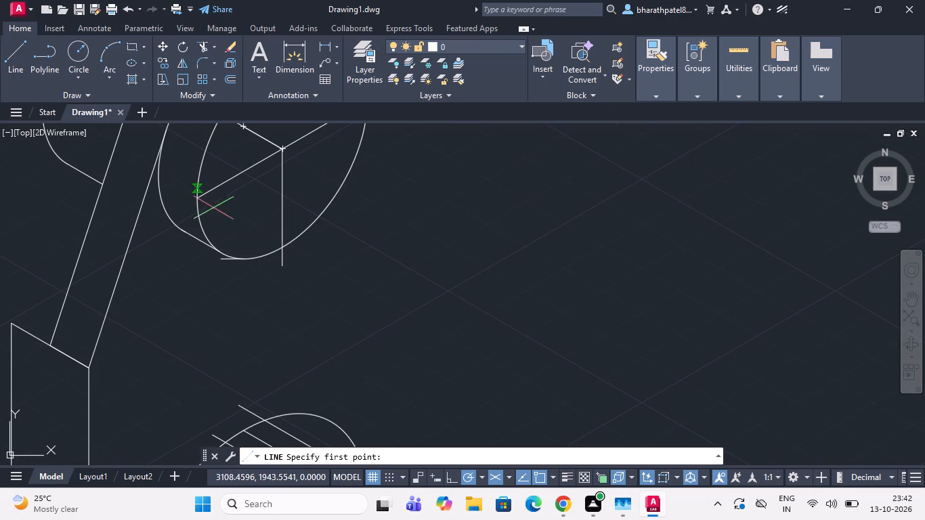
scroll(261, 251, "up", 4)
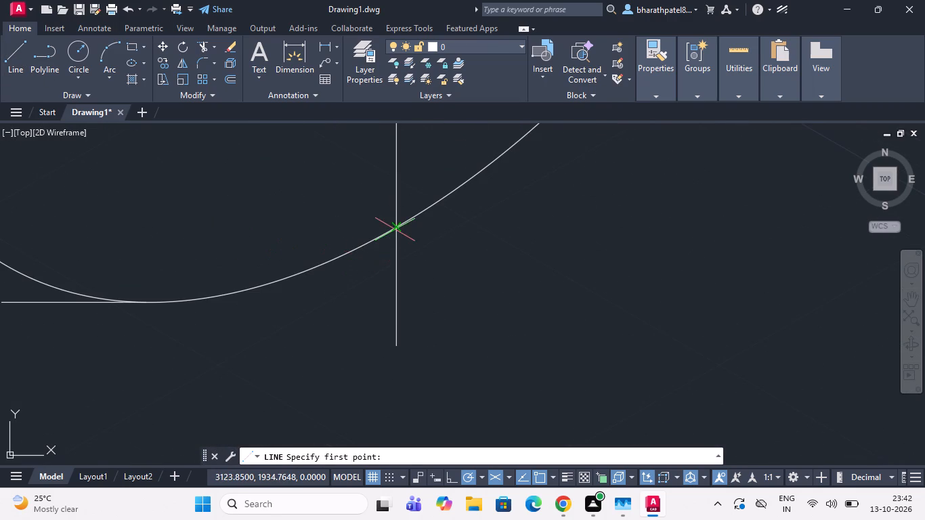
left_click(400, 227)
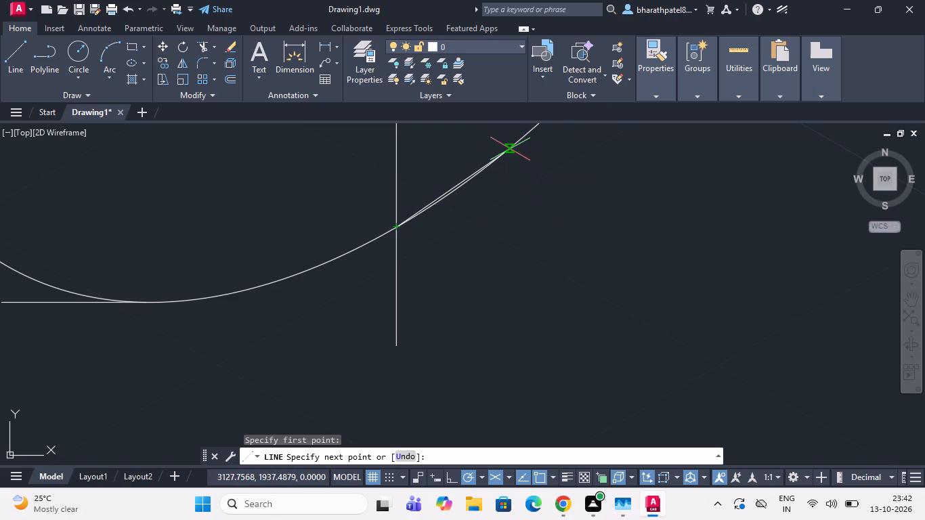
scroll(506, 192, "down", 2)
scroll(500, 154, "up", 4)
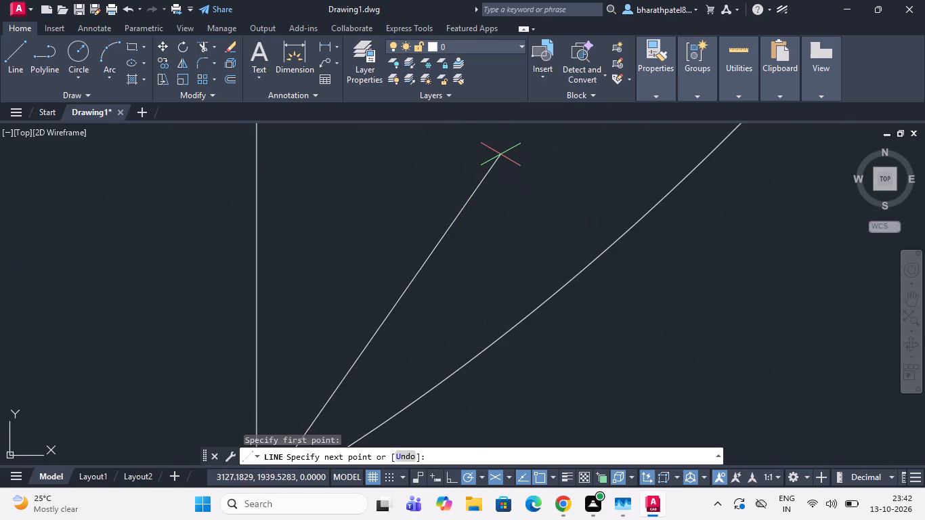
scroll(515, 250, "down", 8)
scroll(515, 265, "up", 3)
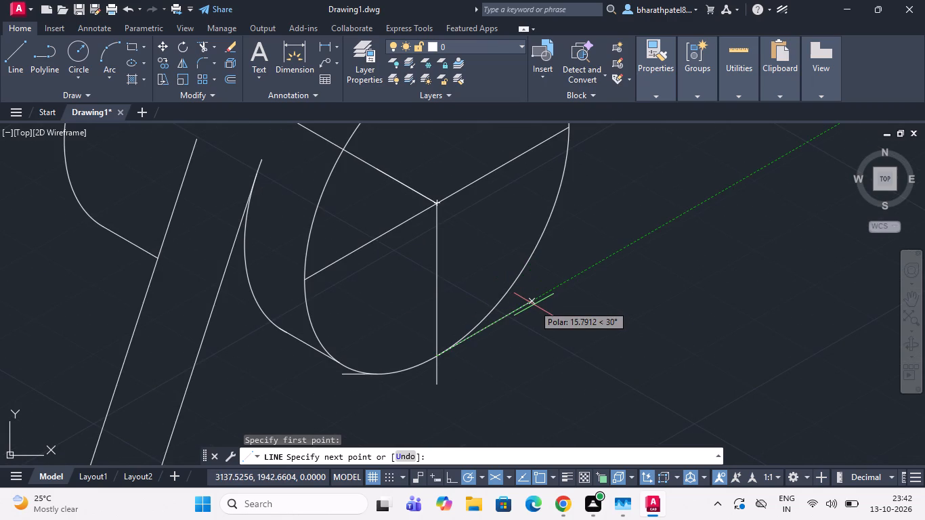
key("5")
key("Return")
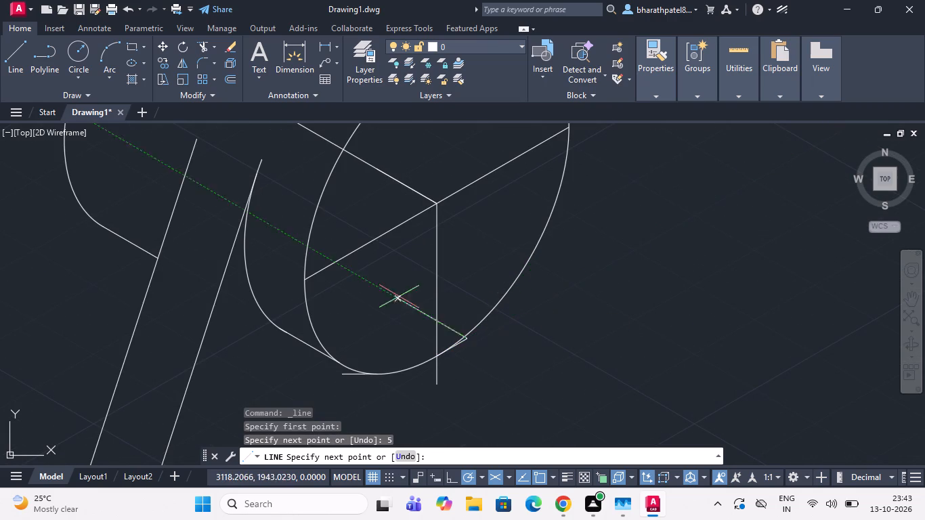
Continue the line back 10 units at 210° to form the rib's upper edge, centred on the vertical centre line.
scroll(389, 372, "up", 3)
scroll(402, 402, "down", 2)
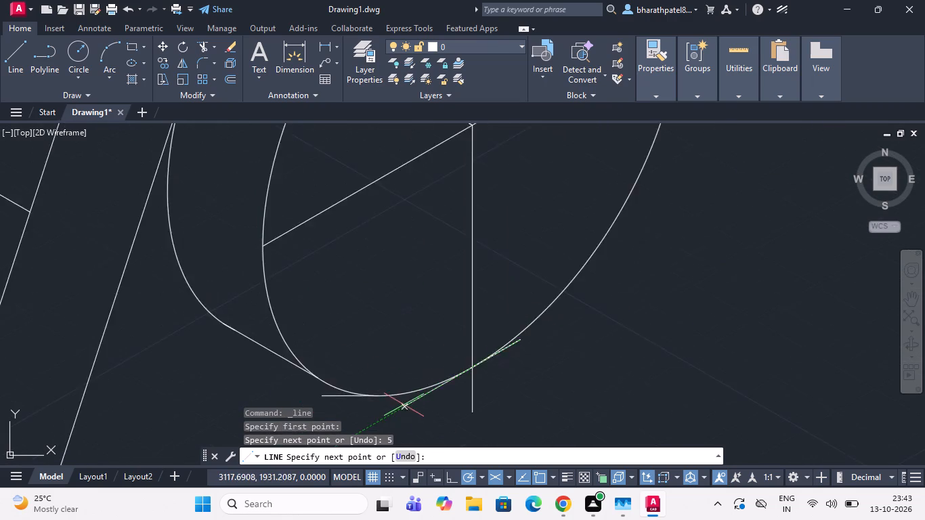
scroll(404, 405, "up", 4)
scroll(395, 379, "down", 5)
scroll(467, 363, "up", 3)
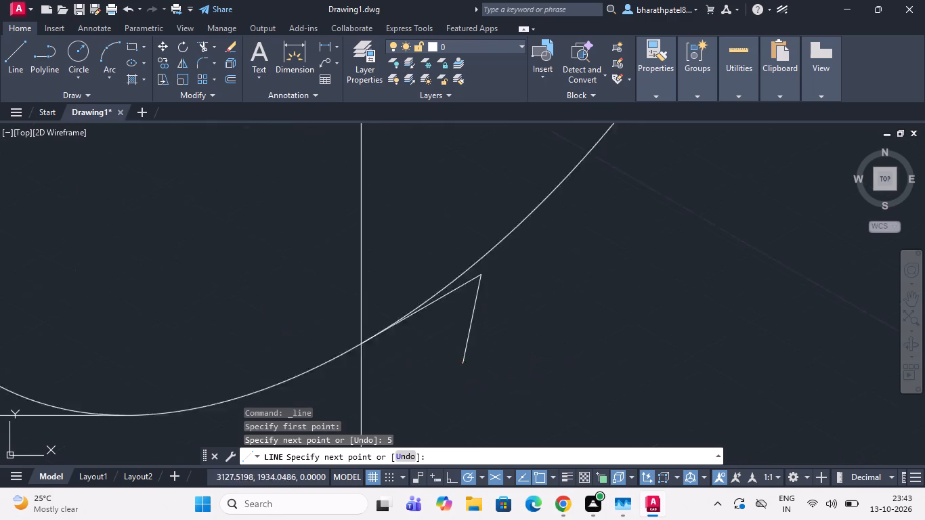
scroll(462, 364, "up", 1)
scroll(431, 347, "down", 3)
scroll(414, 454, "up", 3)
scroll(452, 234, "down", 3)
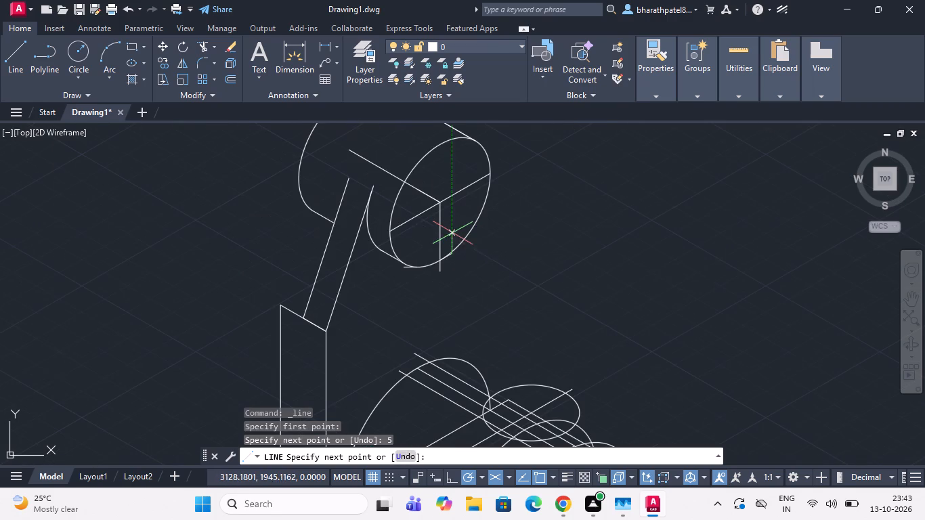
scroll(444, 274, "up", 3)
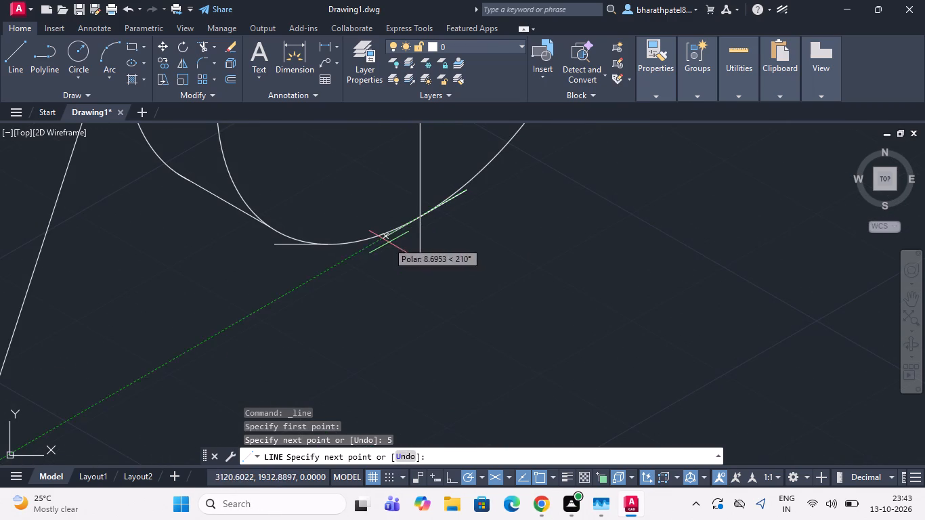
type("10")
key("Return")
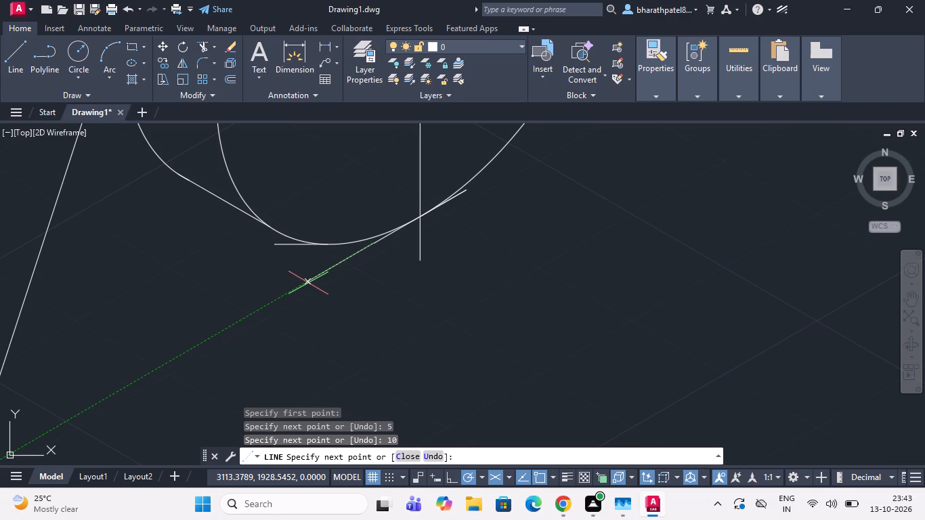
key("Escape")
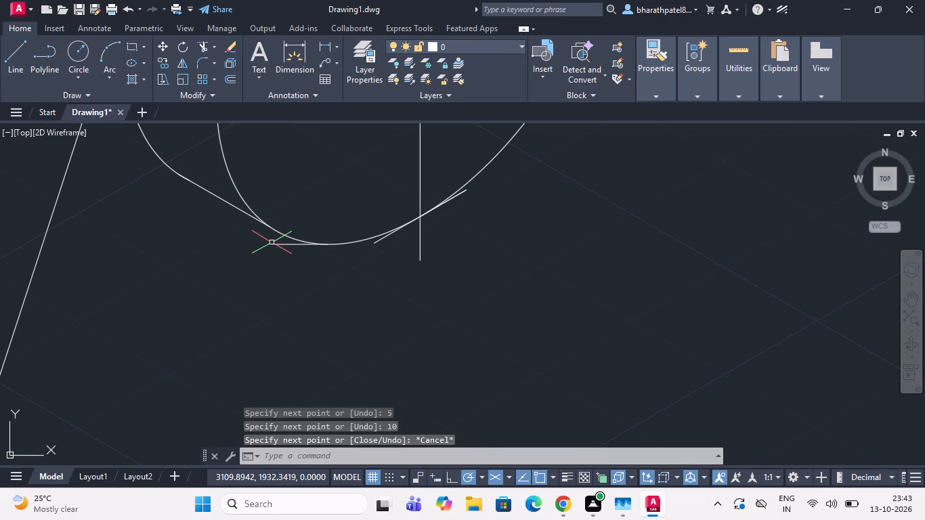
Erase the leftover short horizontal segment at the lowest point of the cylinder's front ellipse.
left_click(275, 244)
key("Delete")
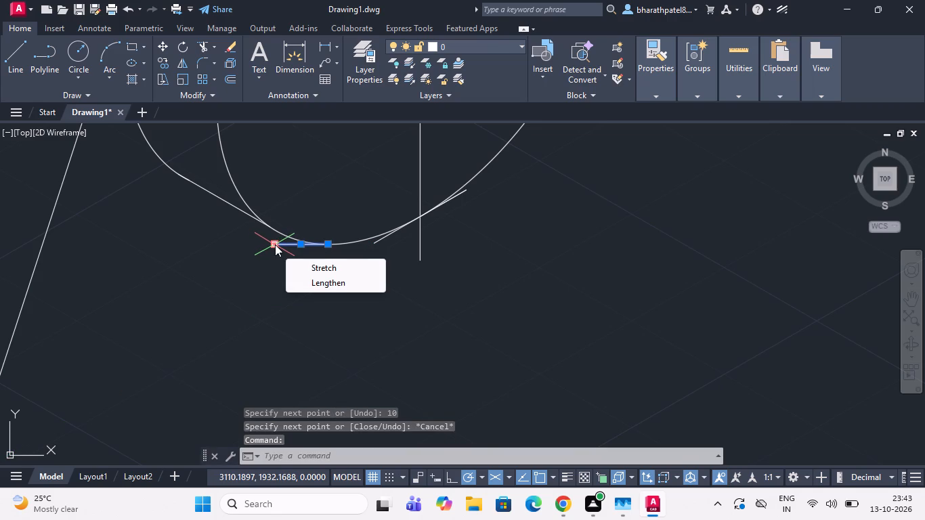
key("Delete")
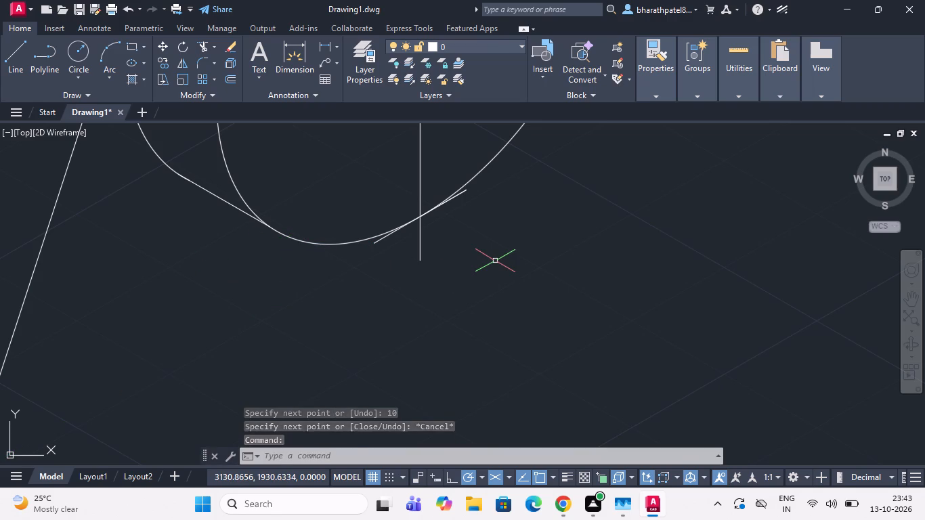
Draw the rib's first sloping edge from the upper end of its 30° top edge to the far end of the base's short 30° edge.
left_click(3, 51)
scroll(475, 189, "up", 3)
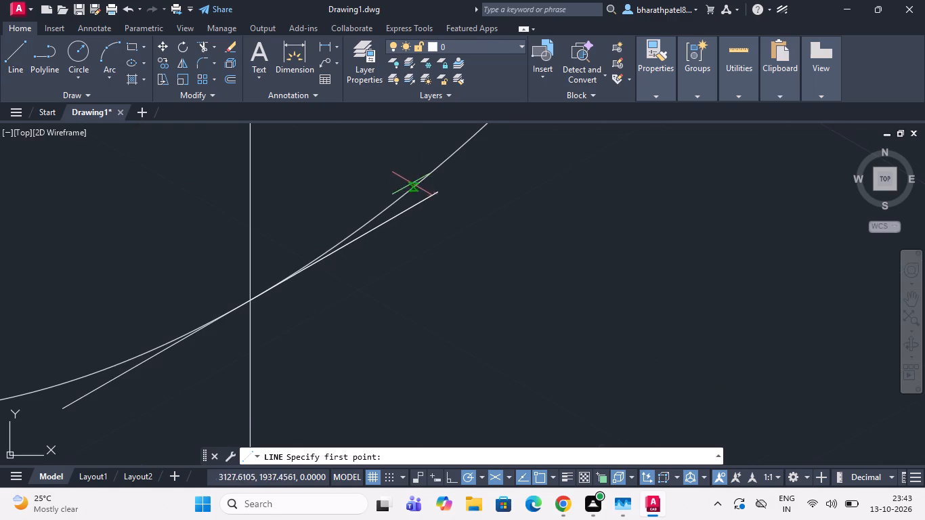
left_click(438, 190)
scroll(436, 190, "down", 8)
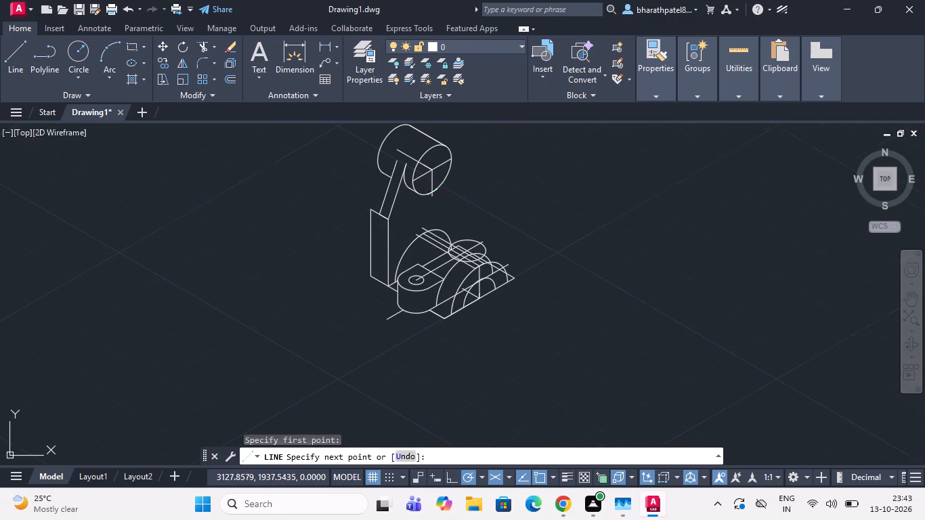
scroll(477, 273, "up", 5)
scroll(477, 273, "down", 4)
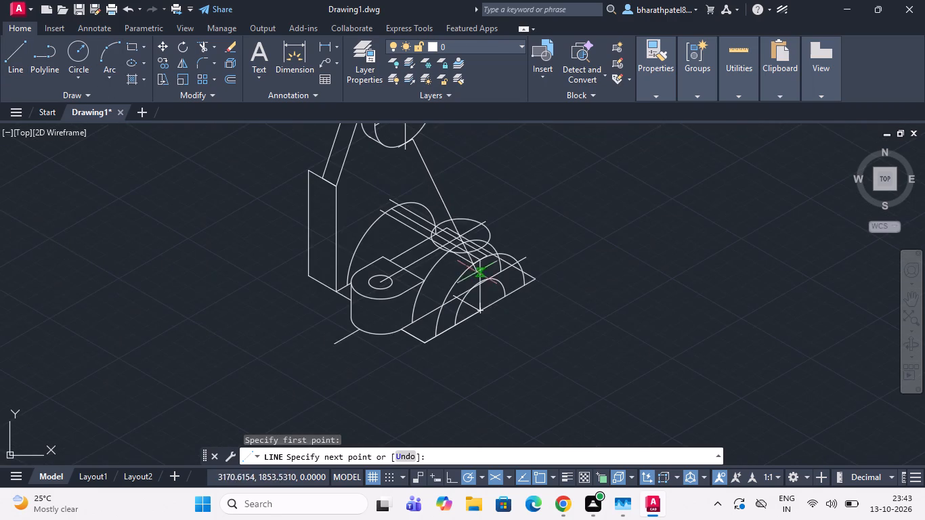
scroll(488, 242, "up", 5)
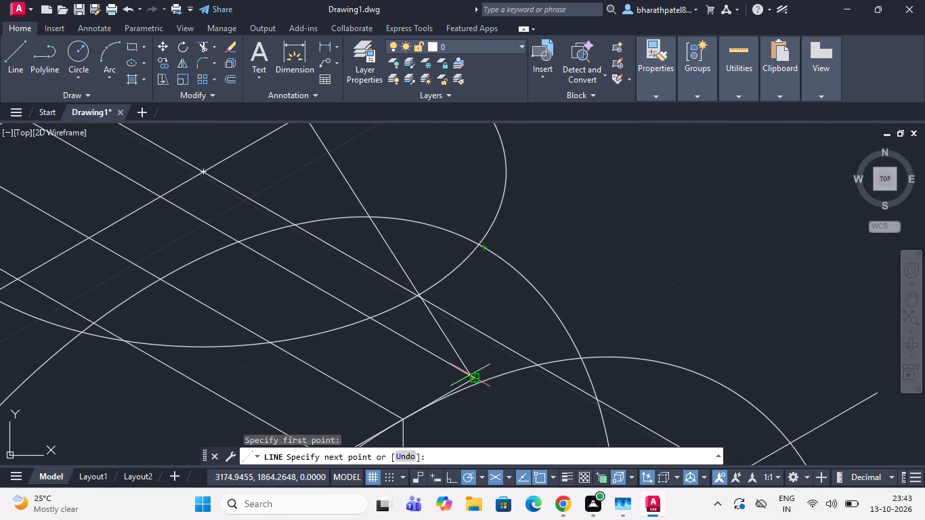
left_click(471, 375)
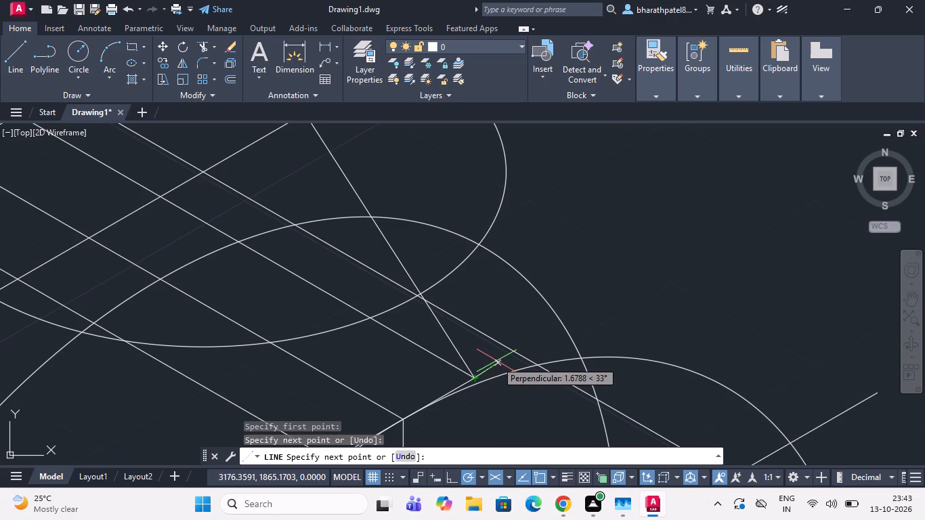
key("Escape")
scroll(496, 361, "down", 4)
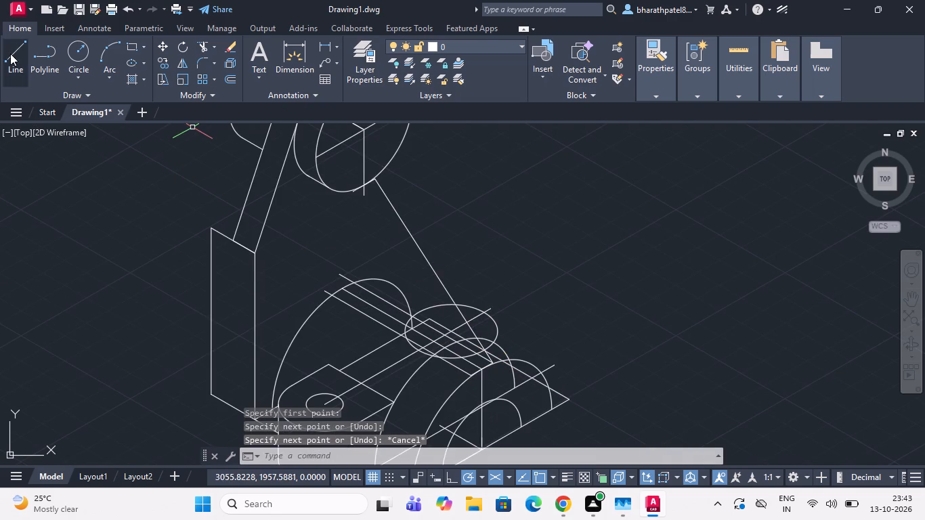
Draw the rib's second sloping edge from the lower end of its top edge to the near end of the base's short edge.
left_click_drag(10, 53, 112, 93)
scroll(360, 186, "up", 3)
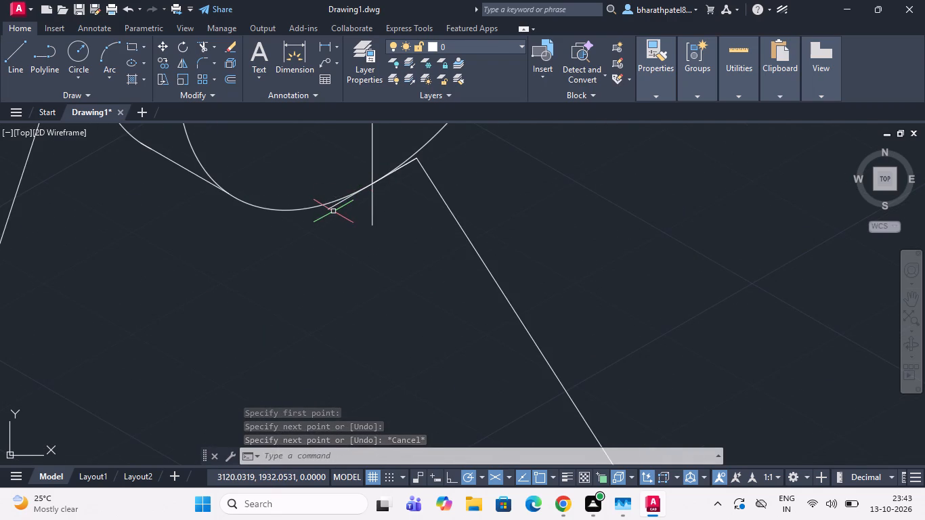
scroll(333, 211, "up", 3)
left_click(7, 47)
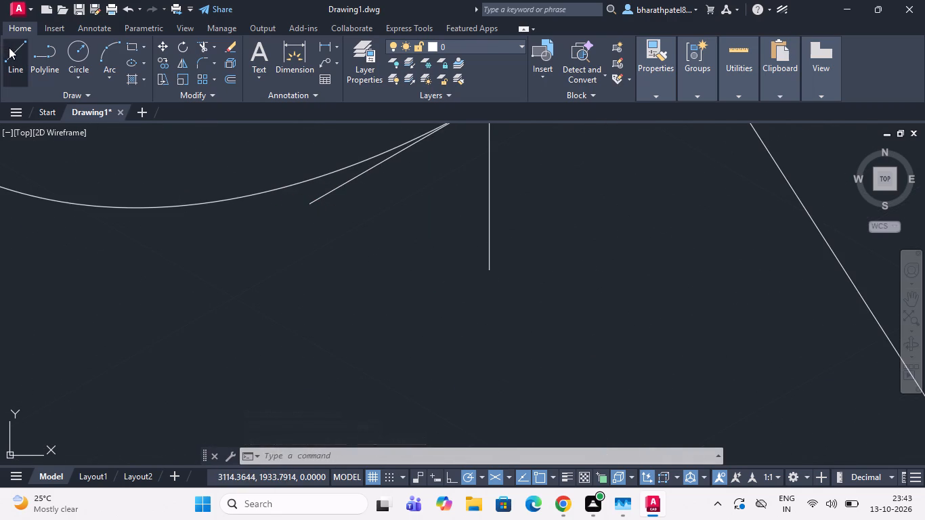
left_click(311, 202)
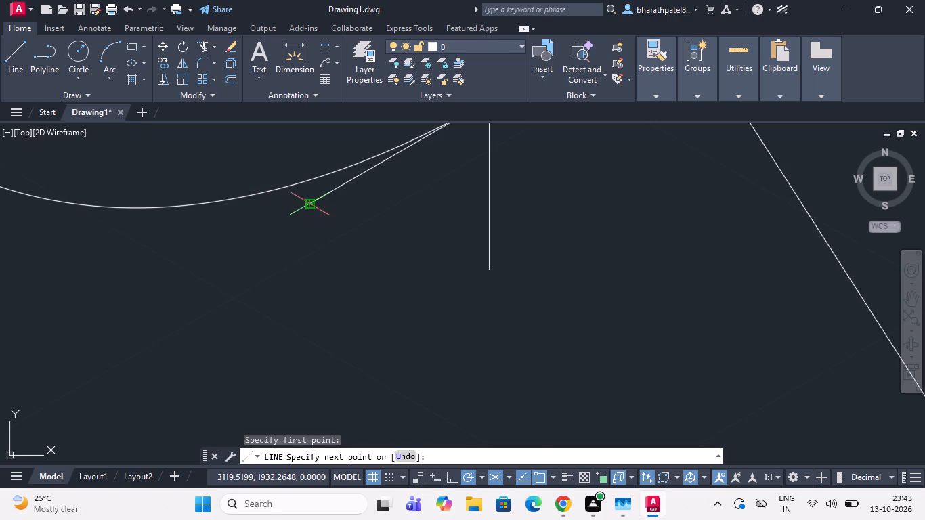
scroll(311, 202, "down", 9)
scroll(328, 238, "up", 3)
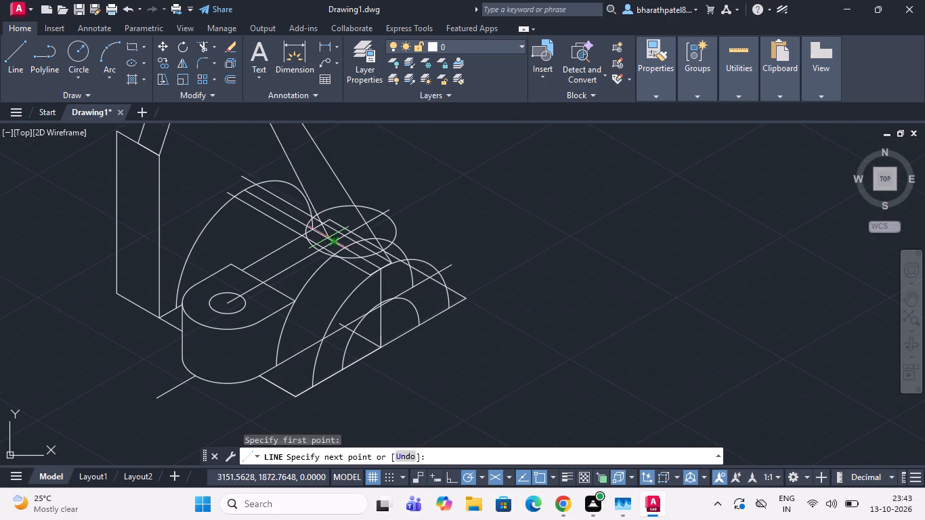
scroll(354, 288, "up", 5)
scroll(461, 203, "down", 4)
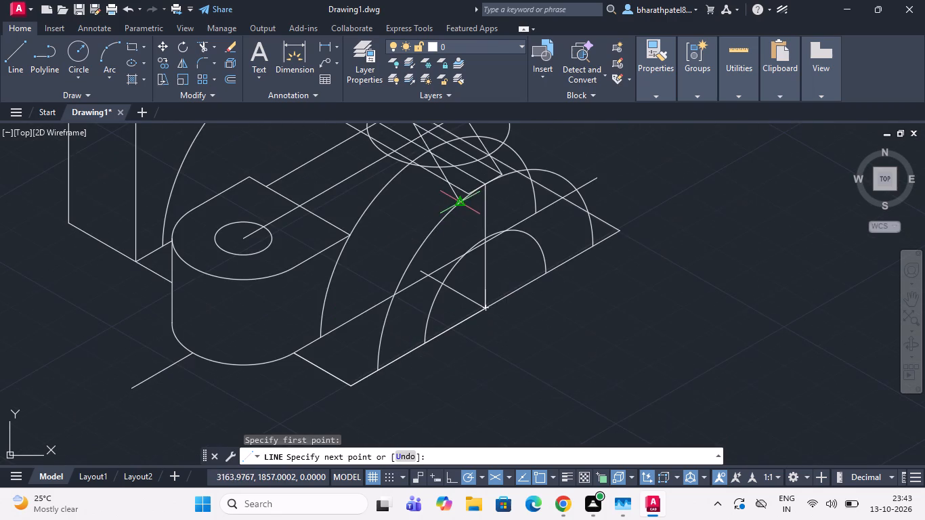
scroll(471, 186, "up", 4)
left_click(451, 228)
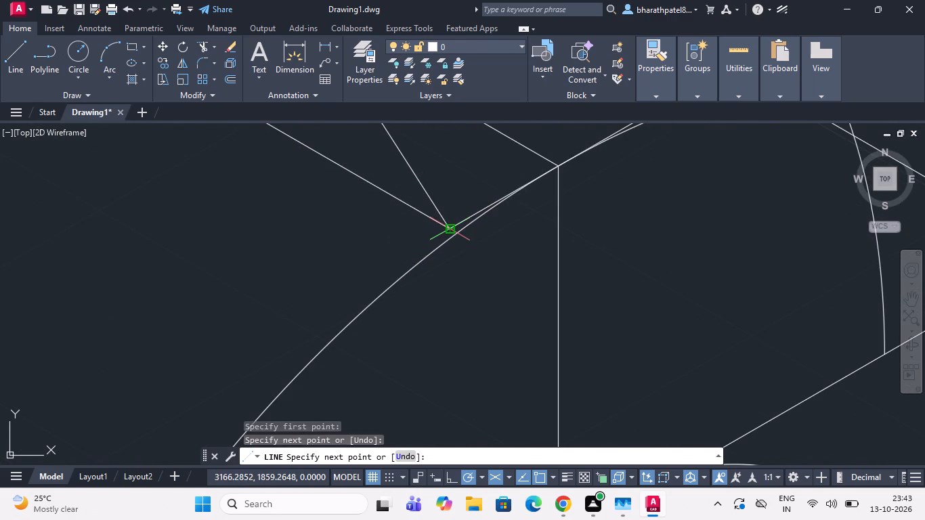
scroll(451, 228, "down", 4)
key("Escape")
scroll(448, 236, "down", 3)
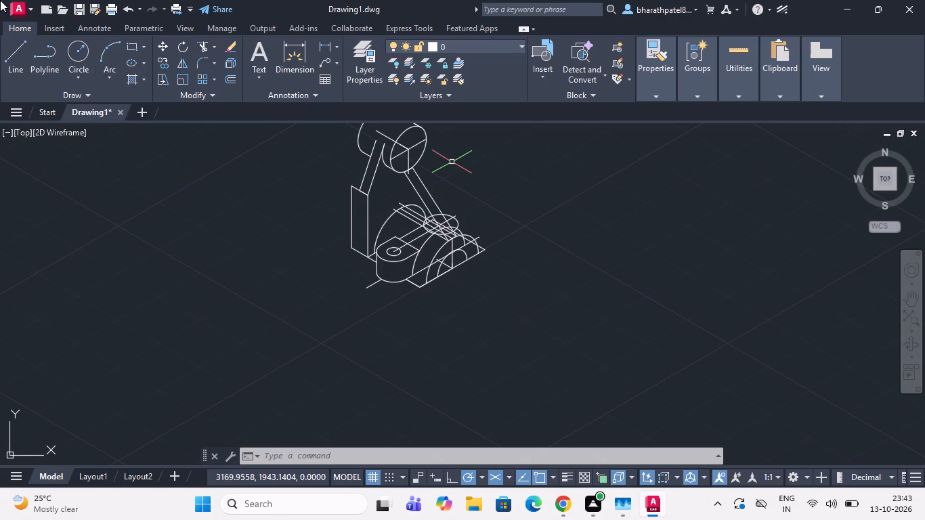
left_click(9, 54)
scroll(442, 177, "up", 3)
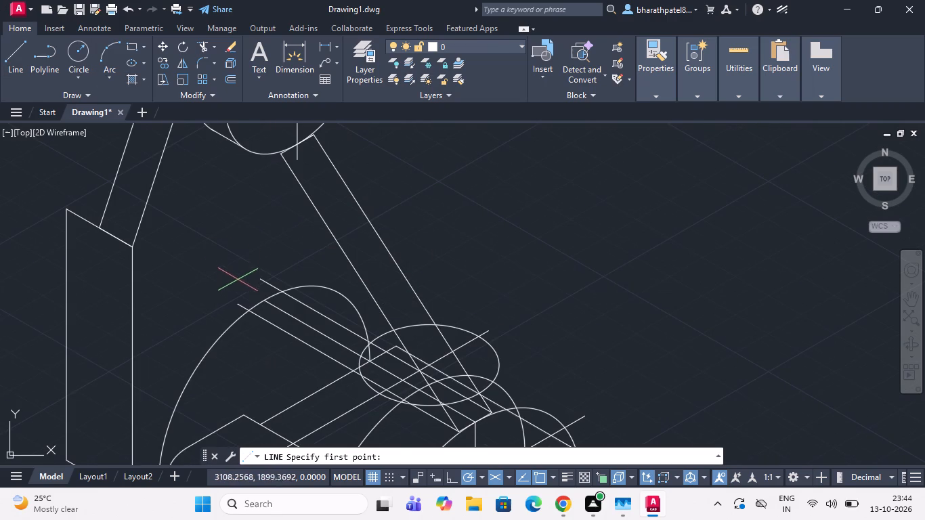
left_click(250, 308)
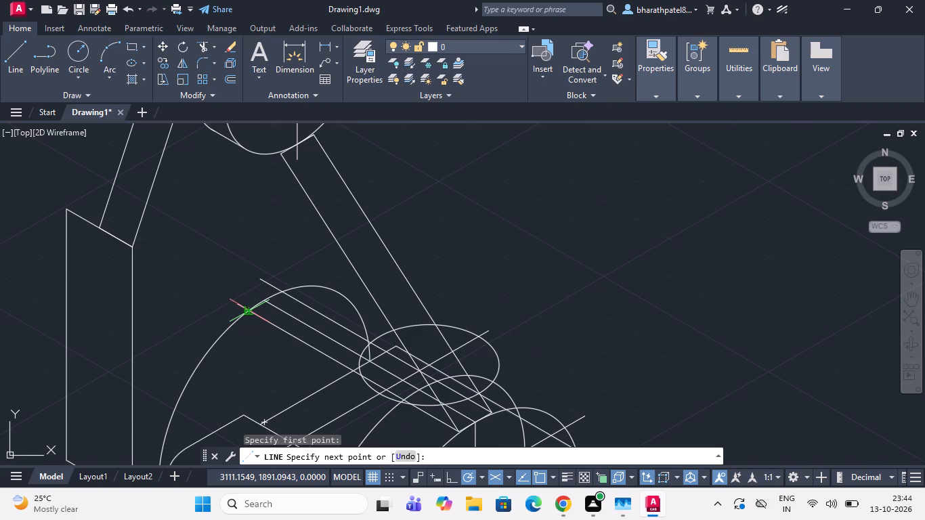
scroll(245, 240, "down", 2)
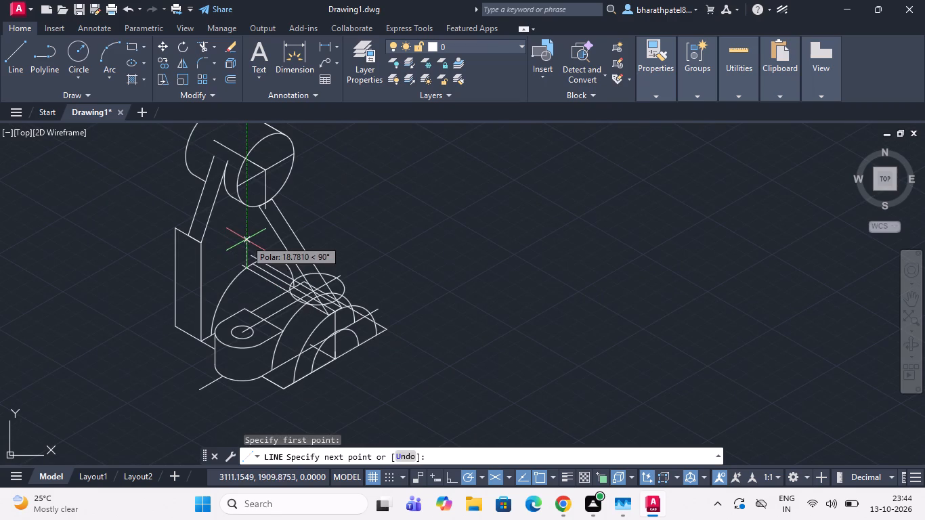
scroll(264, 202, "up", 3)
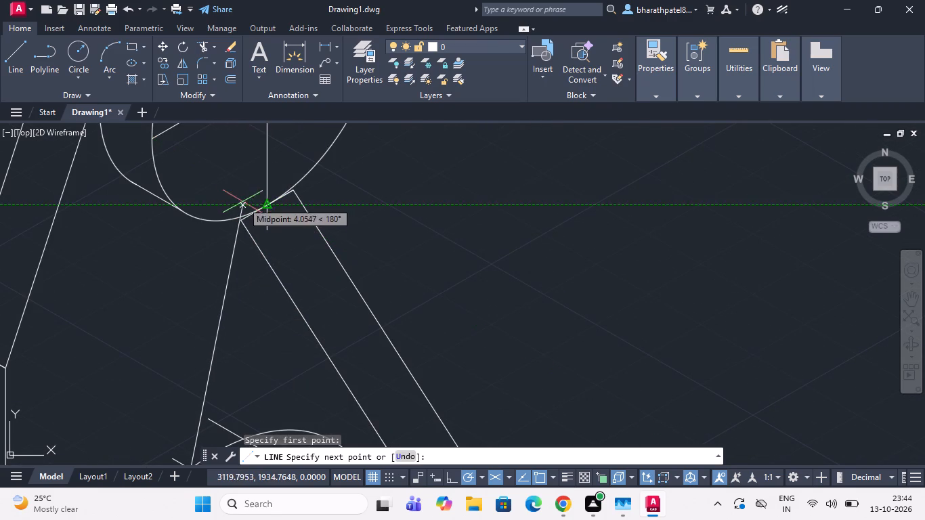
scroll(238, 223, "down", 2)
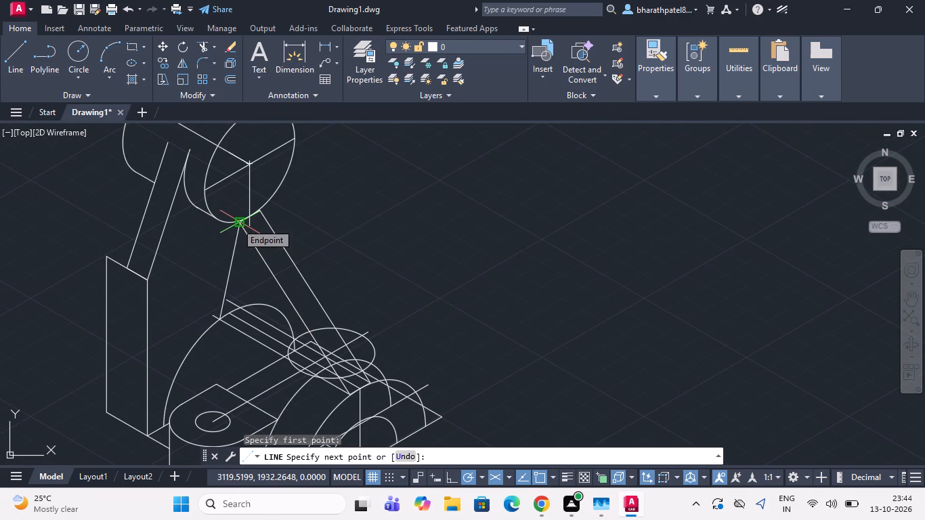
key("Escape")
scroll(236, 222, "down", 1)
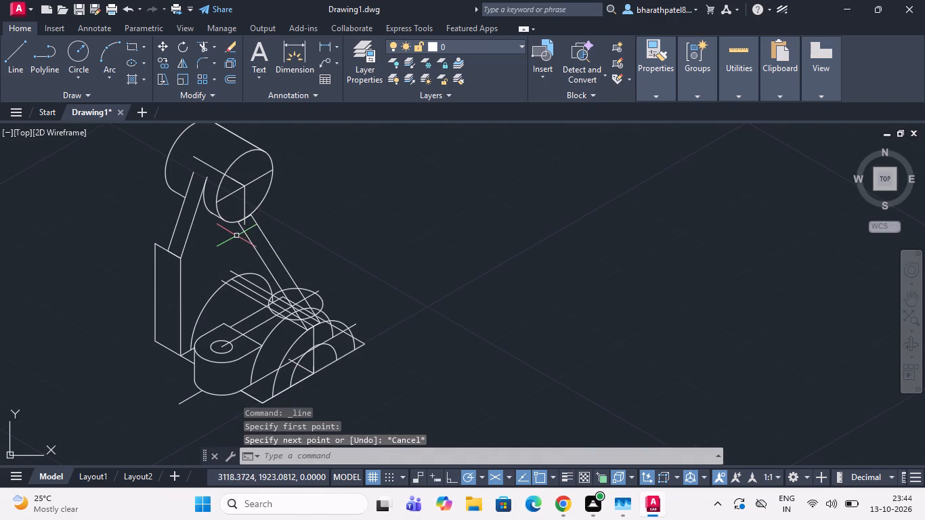
Draw a vertical line about 39 units down from the lower end of the rib's top edge, past the rear base arc.
scroll(236, 236, "up", 2)
left_click(7, 58)
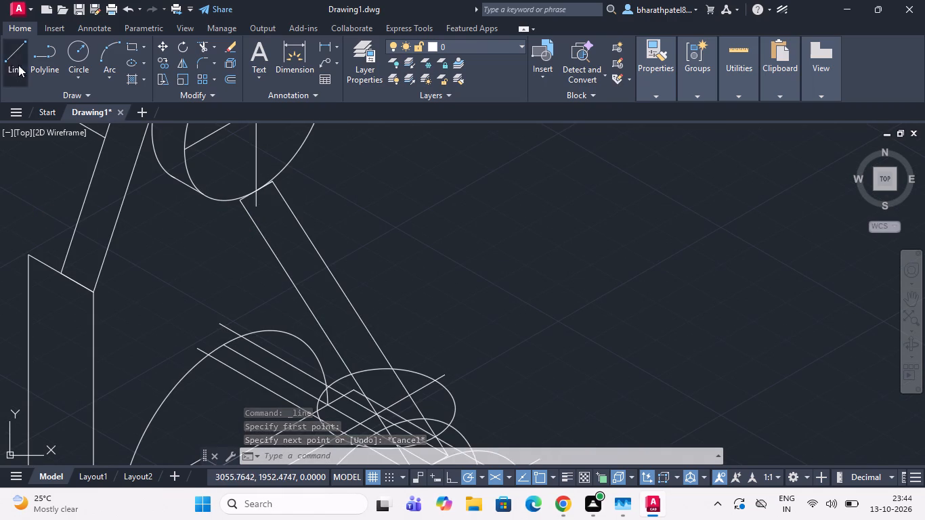
left_click(242, 199)
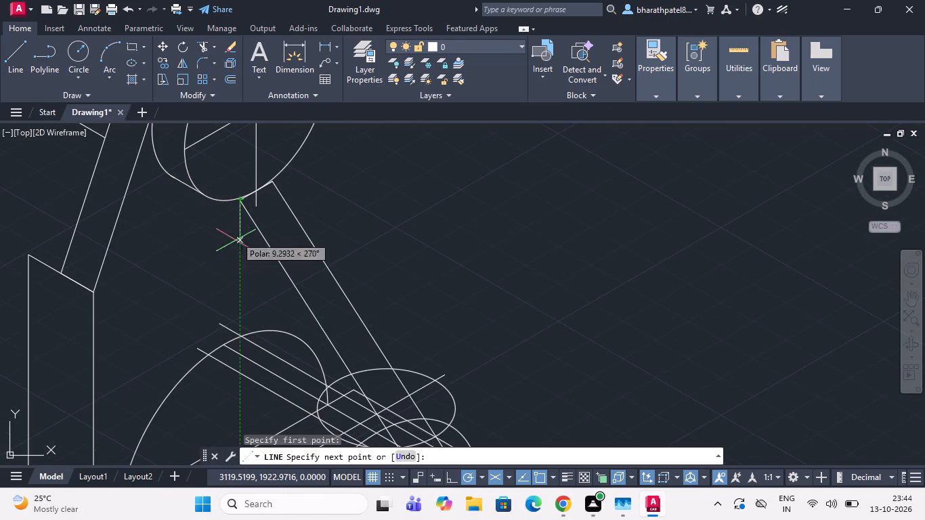
scroll(248, 339, "up", 4)
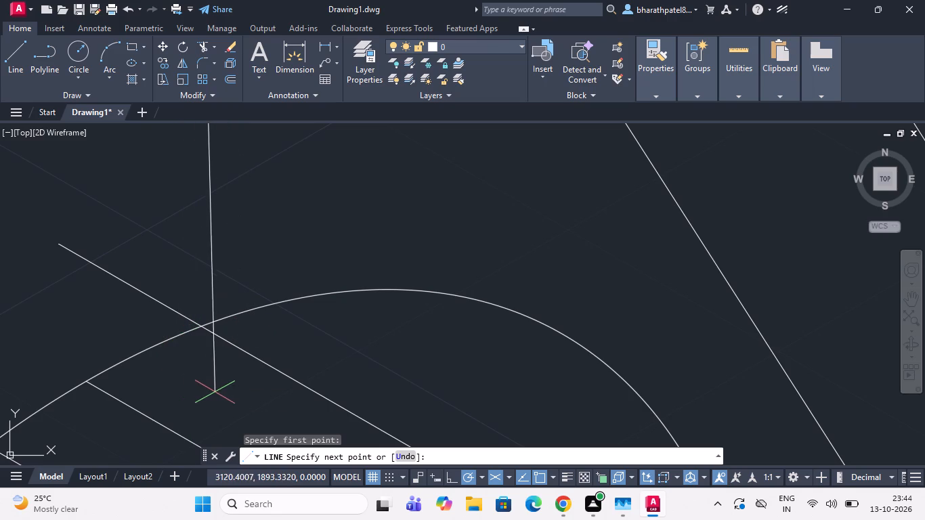
scroll(192, 383, "down", 3)
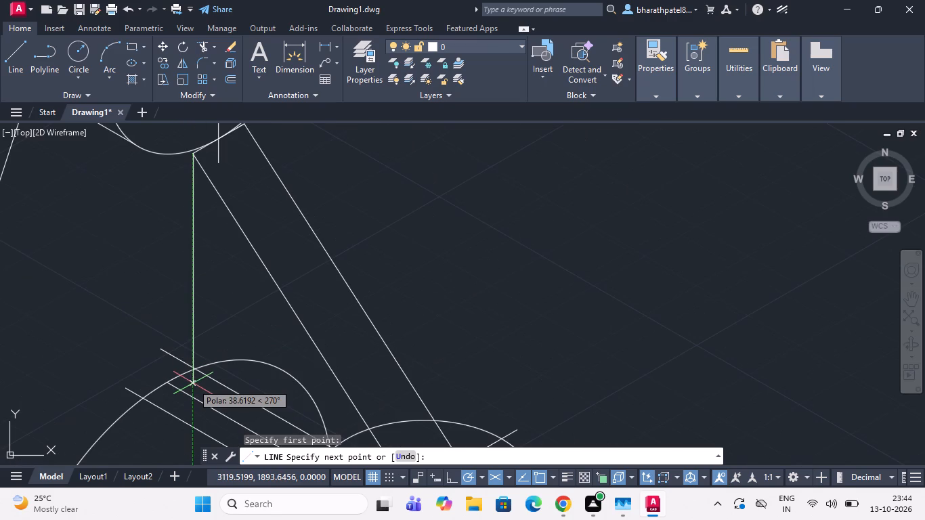
scroll(193, 383, "up", 3)
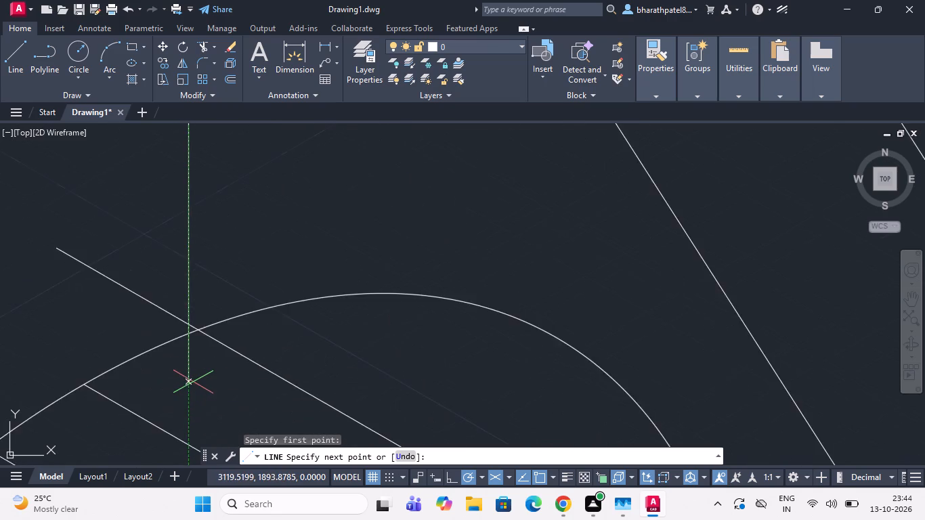
scroll(193, 382, "up", 1)
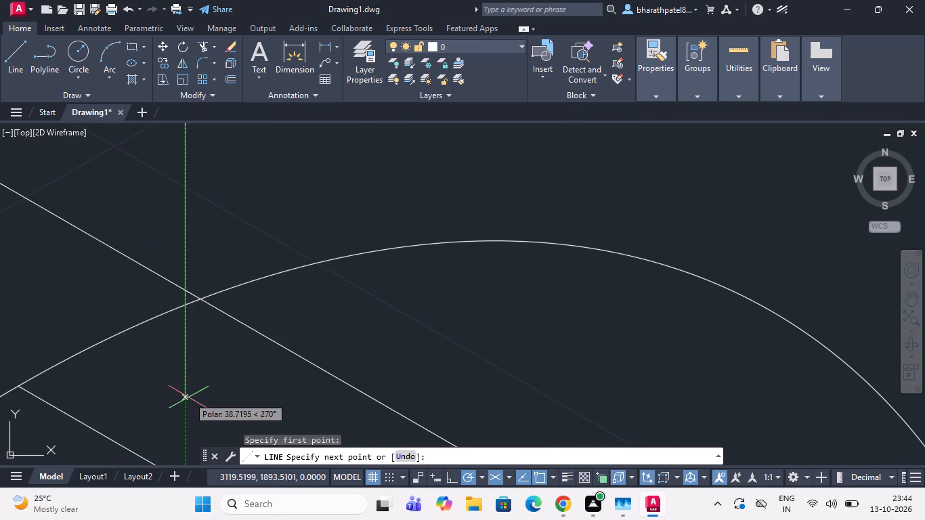
left_click(188, 418)
key("Escape")
scroll(192, 411, "down", 1)
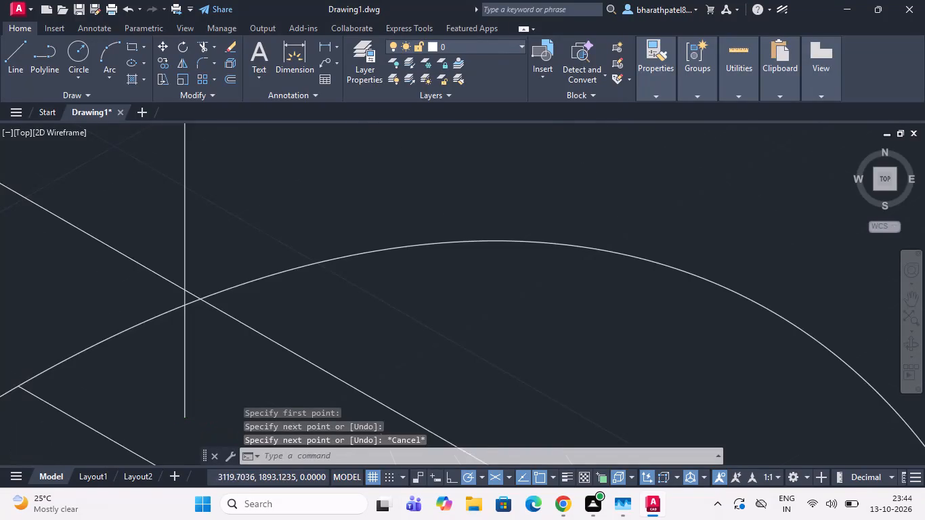
Draw a vertical line about 42 units down from the upper end of the rib's top edge, just past the rear base arc.
scroll(192, 411, "down", 2)
scroll(255, 375, "down", 2)
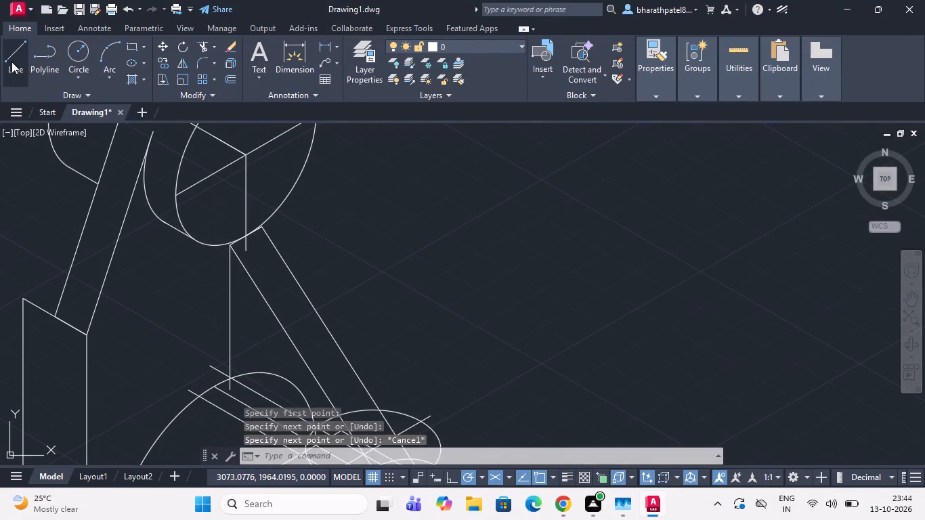
left_click(12, 59)
scroll(264, 223, "up", 3)
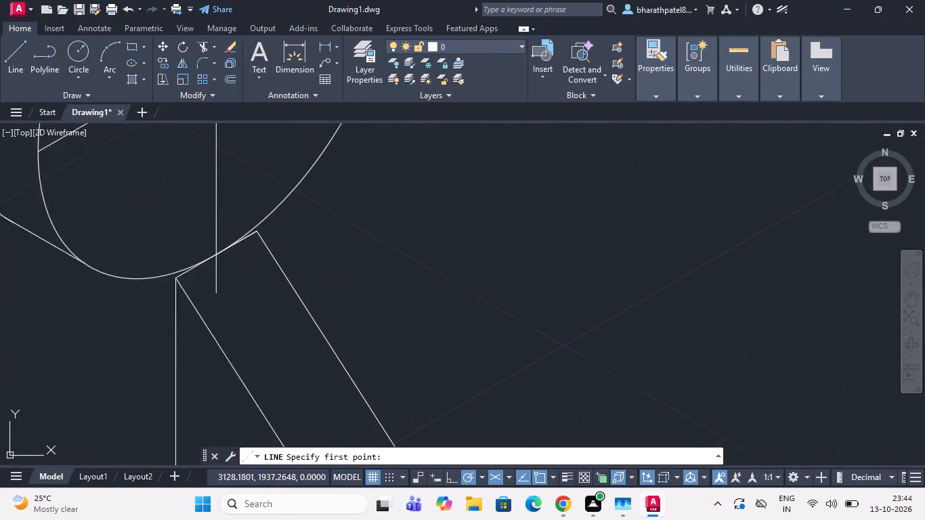
left_click(251, 238)
scroll(250, 238, "down", 4)
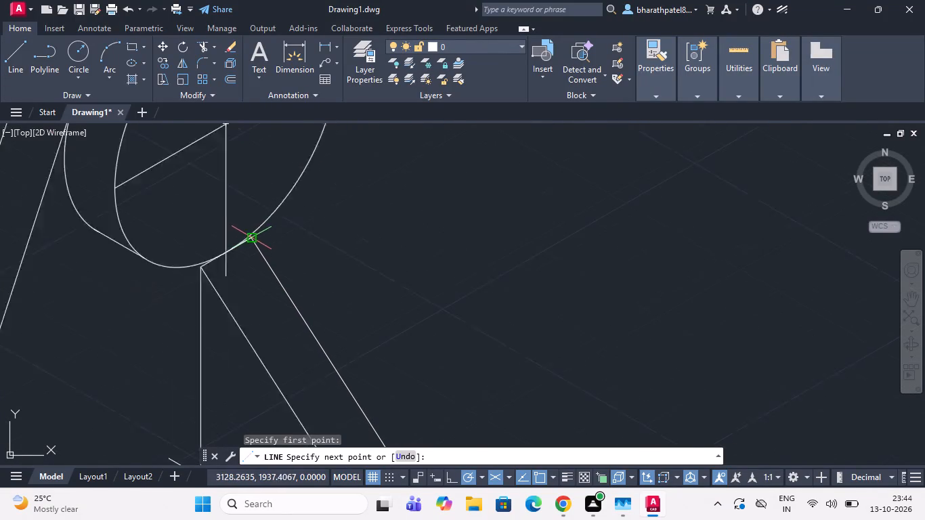
scroll(246, 323, "up", 3)
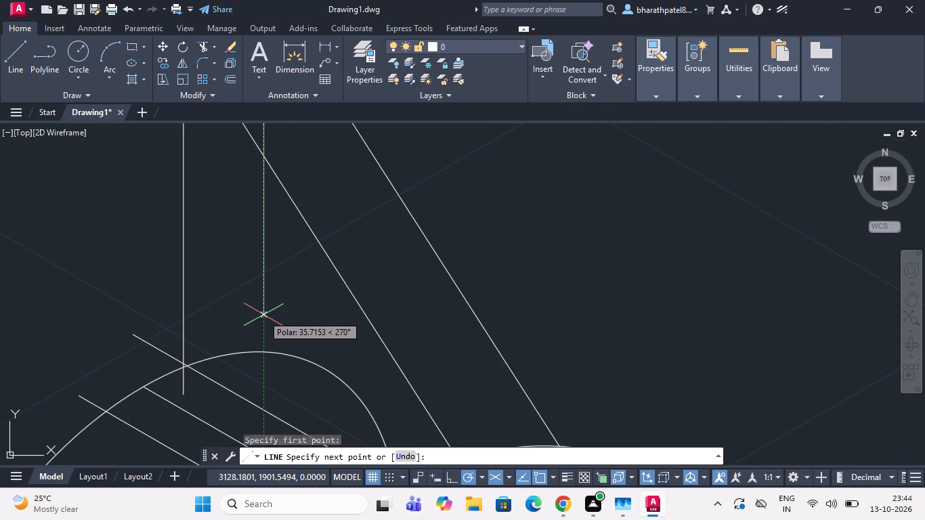
left_click(263, 372)
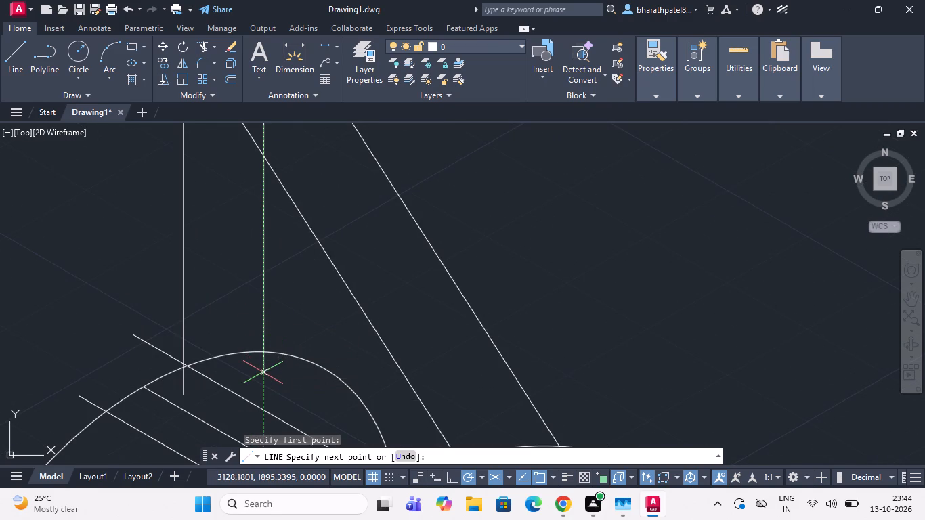
key("Escape")
Erase the three parallel construction lines running from the rear base arc toward the front of the base.
scroll(286, 287, "down", 3)
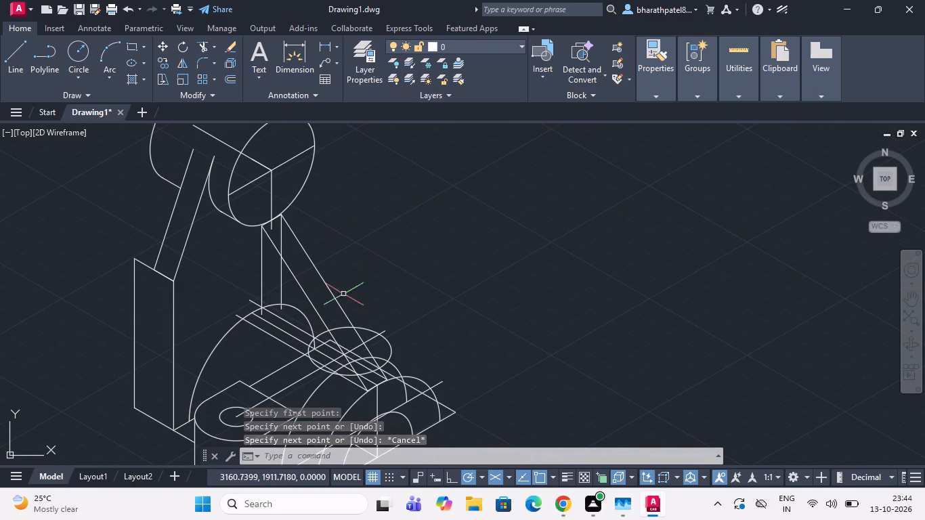
scroll(286, 335, "up", 3)
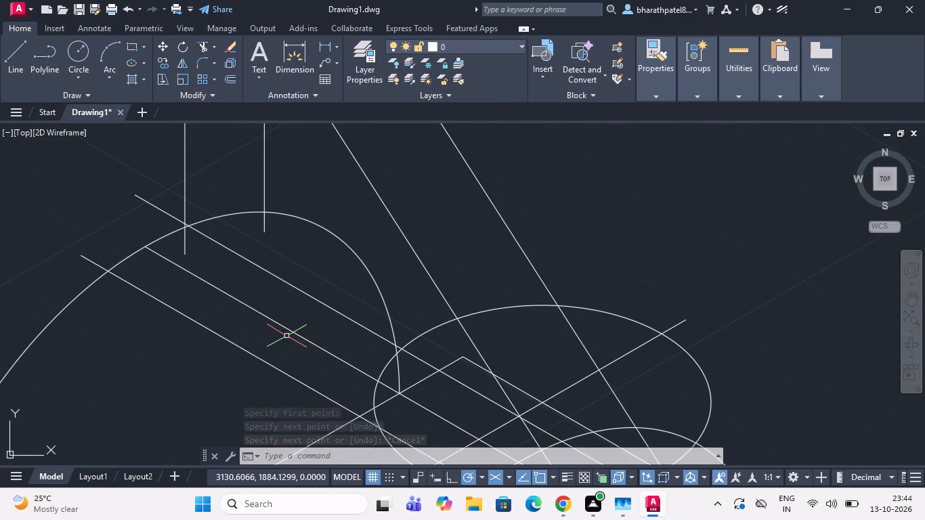
left_click(253, 357)
left_click(285, 325)
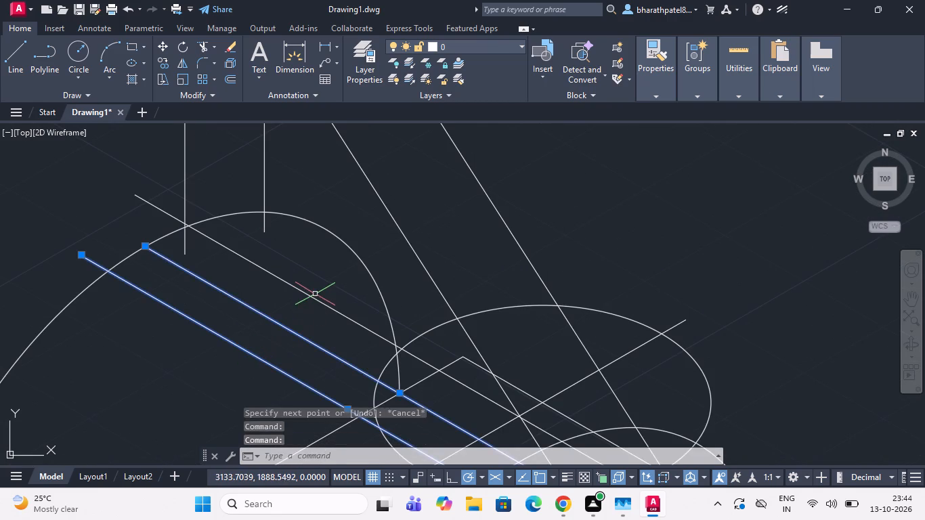
left_click(315, 294)
left_click(313, 299)
key("Delete")
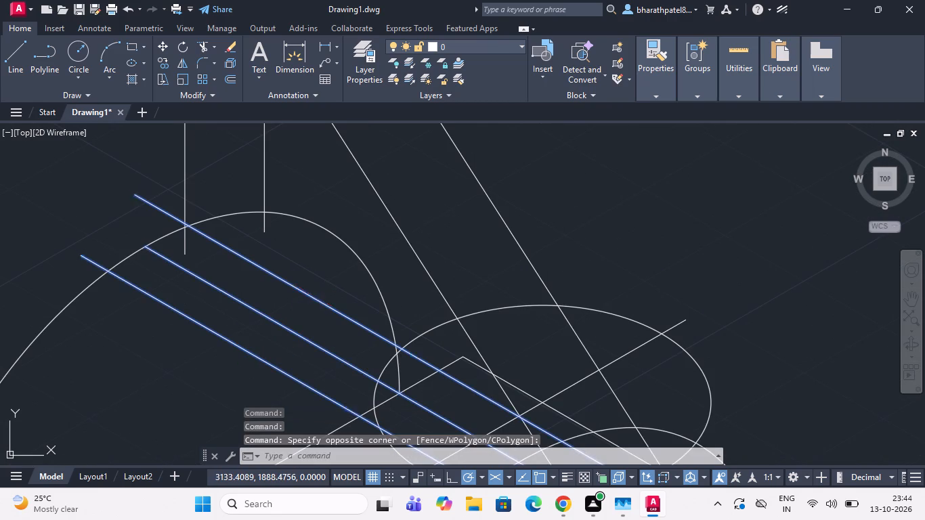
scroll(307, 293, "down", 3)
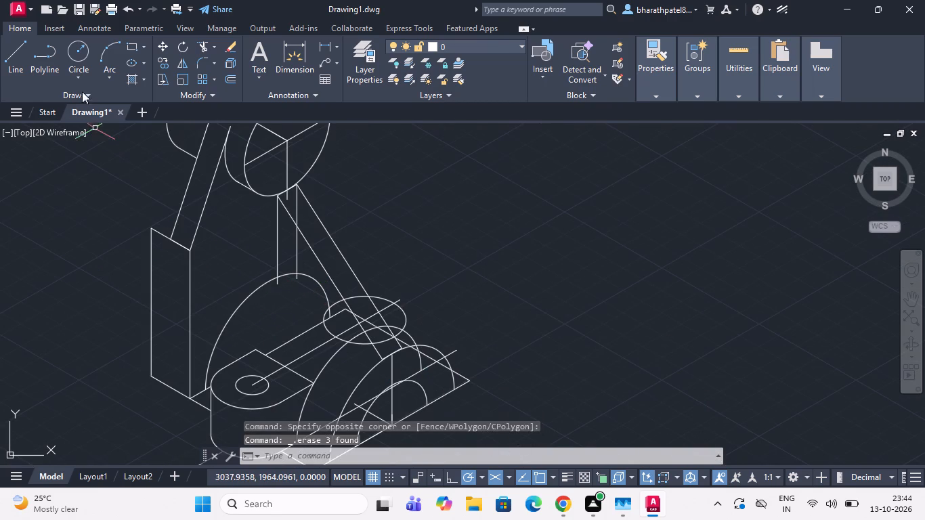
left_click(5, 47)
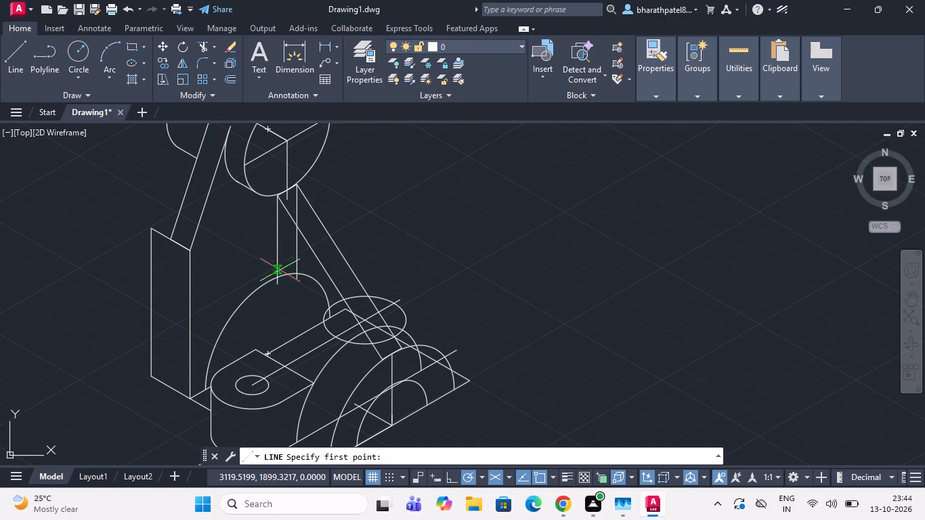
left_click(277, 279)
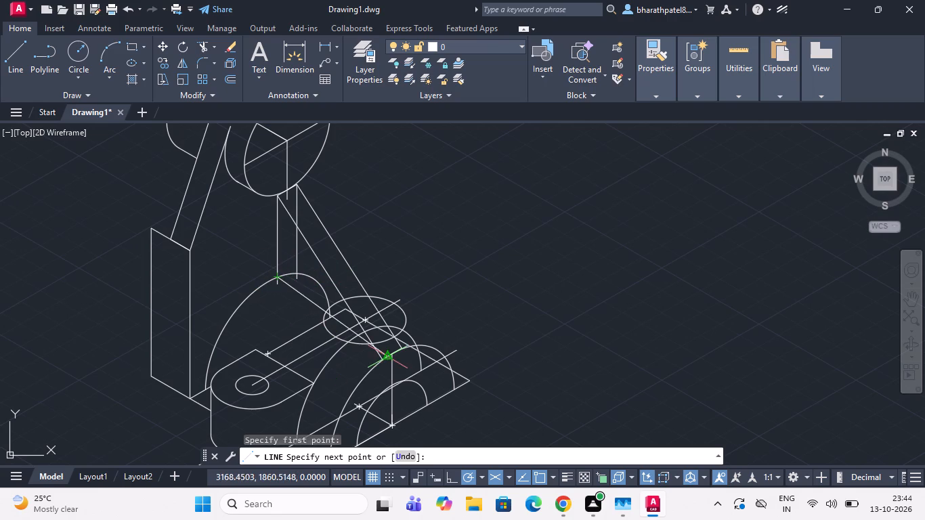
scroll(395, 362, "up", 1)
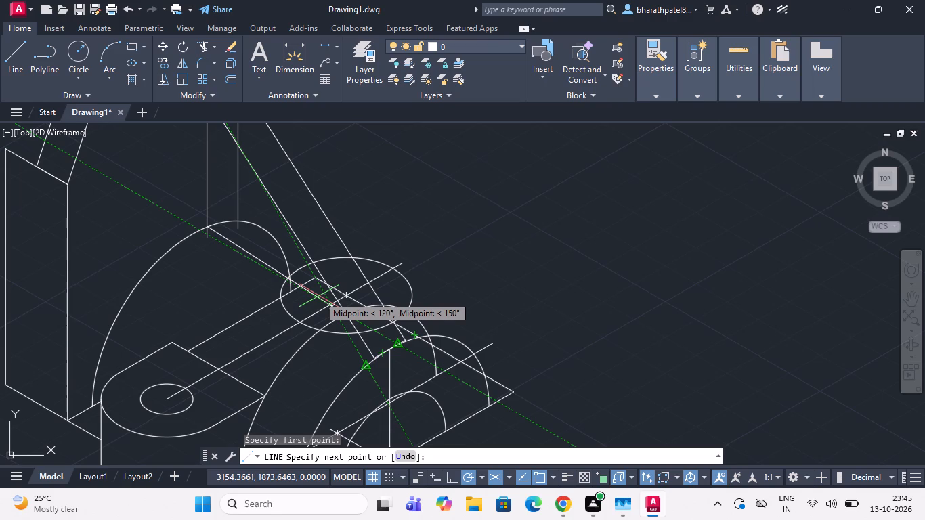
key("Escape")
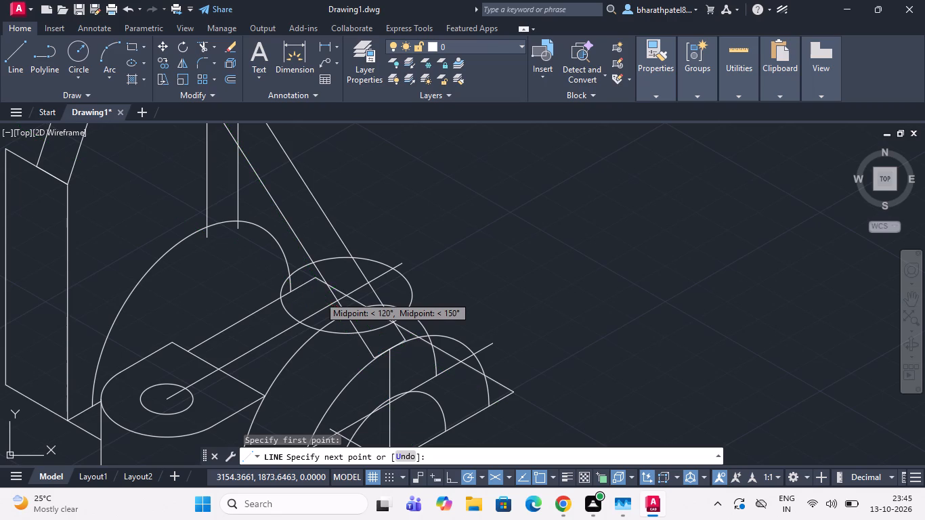
Erase the large ellipse around the rear end of the base, where the rib's sloping edges cross it.
scroll(458, 334, "down", 1)
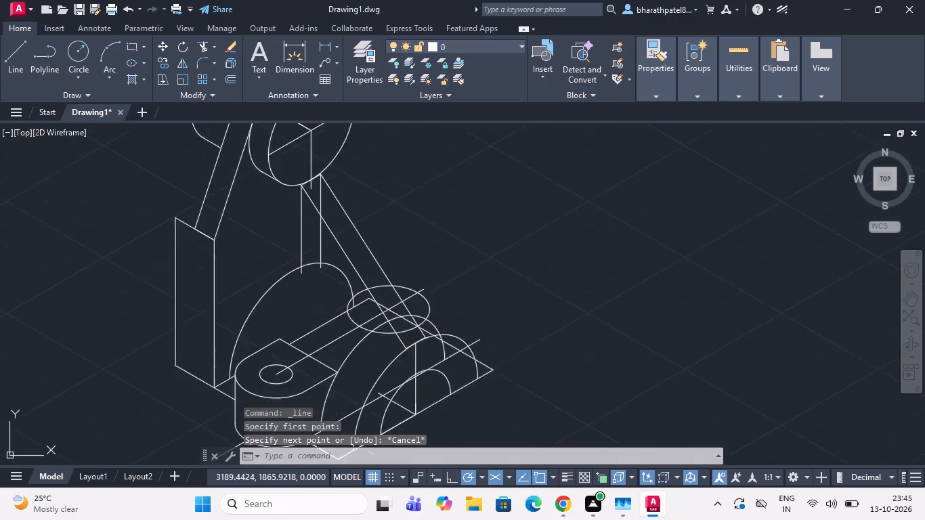
scroll(458, 334, "down", 2)
scroll(388, 379, "up", 3)
scroll(391, 374, "down", 2)
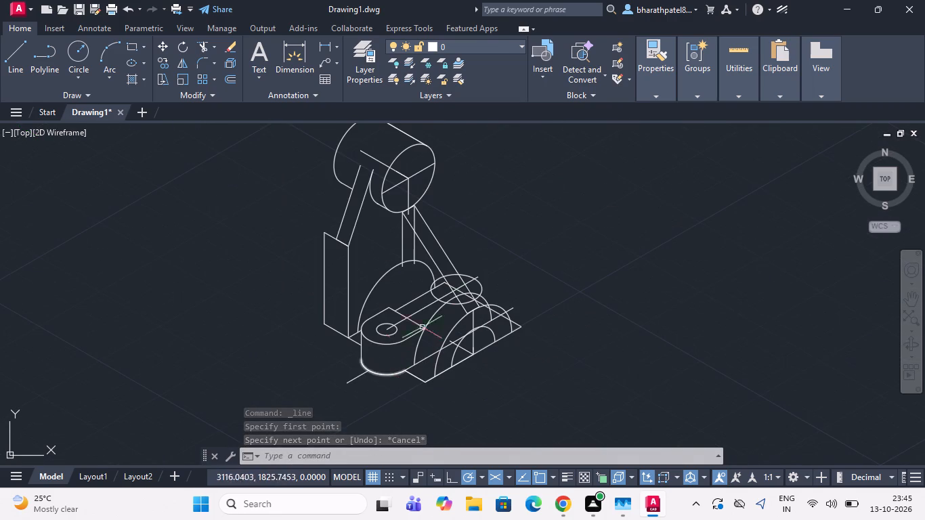
left_click(435, 295)
key("Delete")
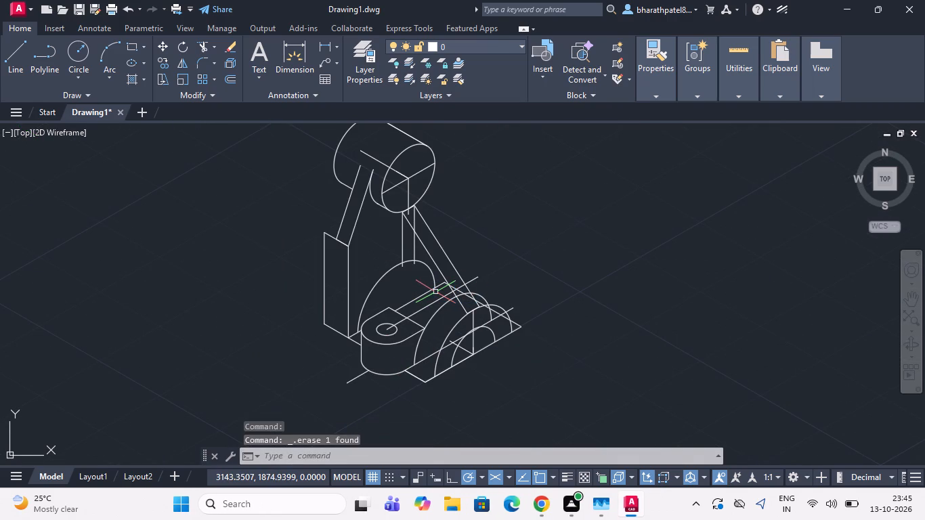
Erase the long construction line running from the centre of the lug's hole across the base.
scroll(429, 309, "up", 3)
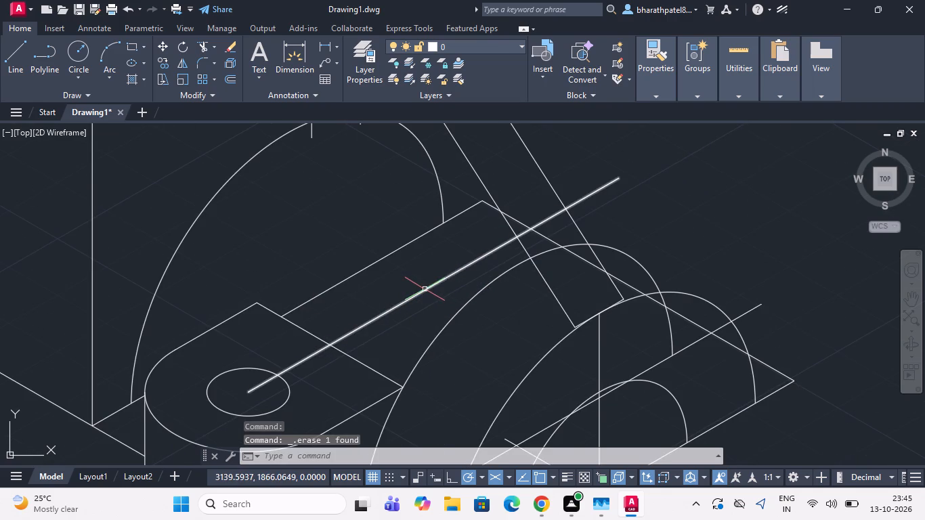
left_click(425, 289)
key("Delete")
Erase the rib's sloping edge that starts at the lower end of its top edge.
scroll(429, 303, "down", 3)
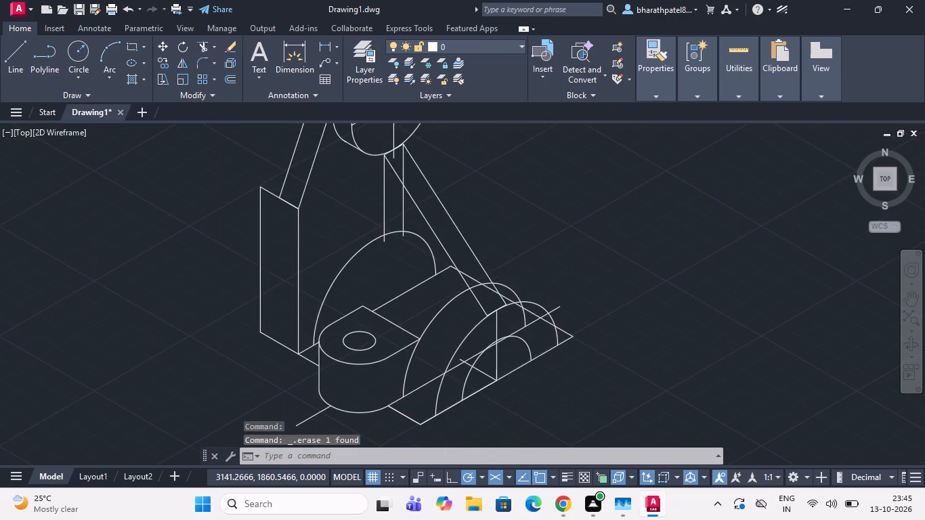
scroll(431, 286, "up", 2)
scroll(431, 286, "down", 1)
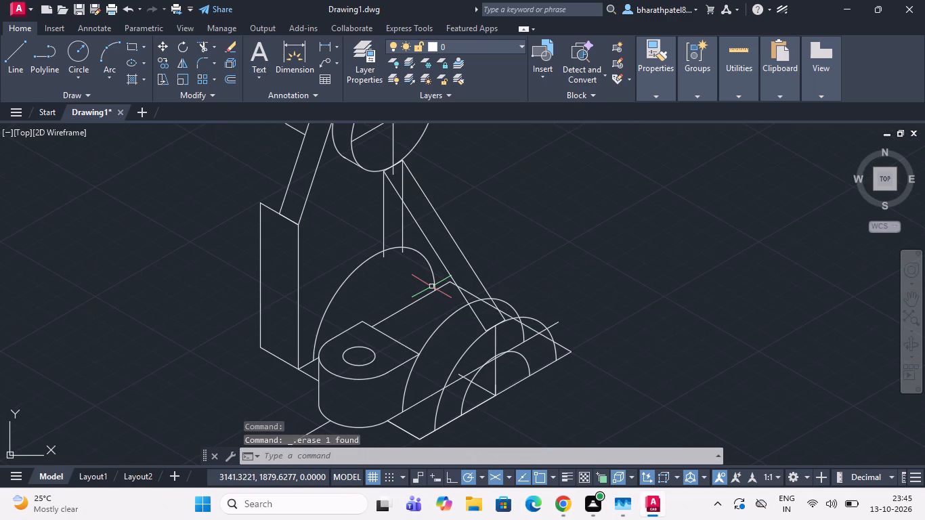
left_click(453, 277)
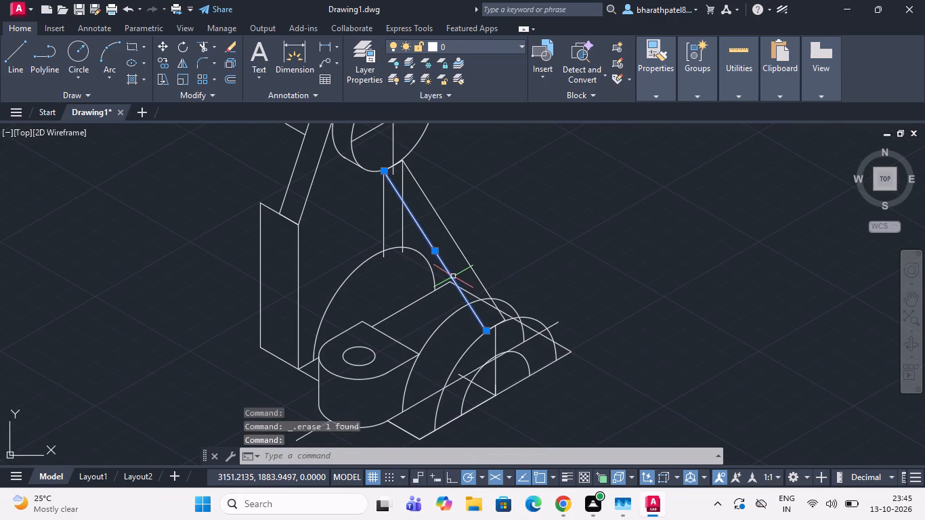
key("Delete")
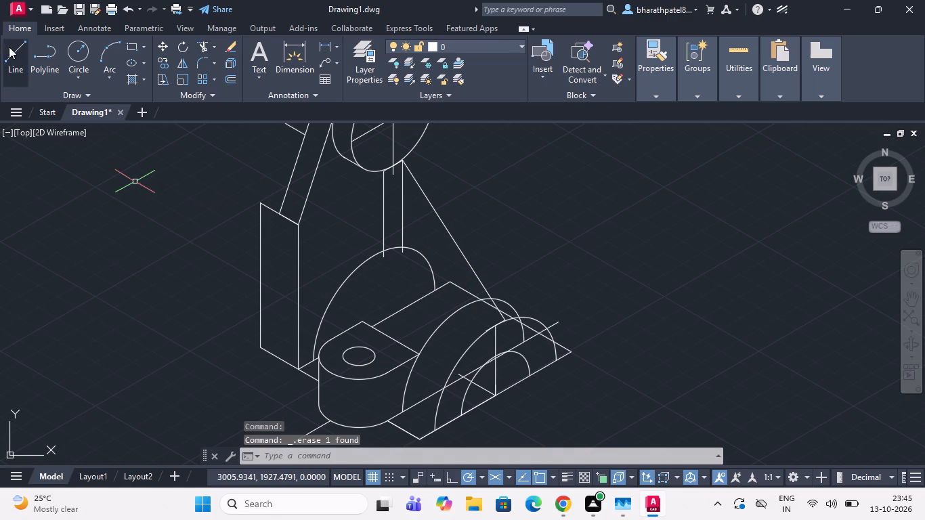
Draw a 64-unit line at 330° from where the vertical line below the rib's lower top end crosses the rear base arc.
left_click(9, 48)
scroll(379, 251, "up", 3)
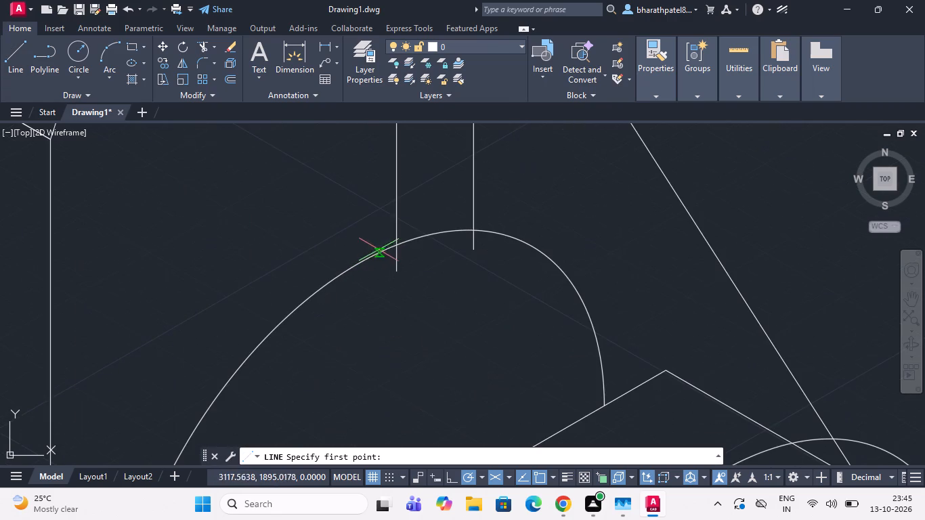
left_click(393, 242)
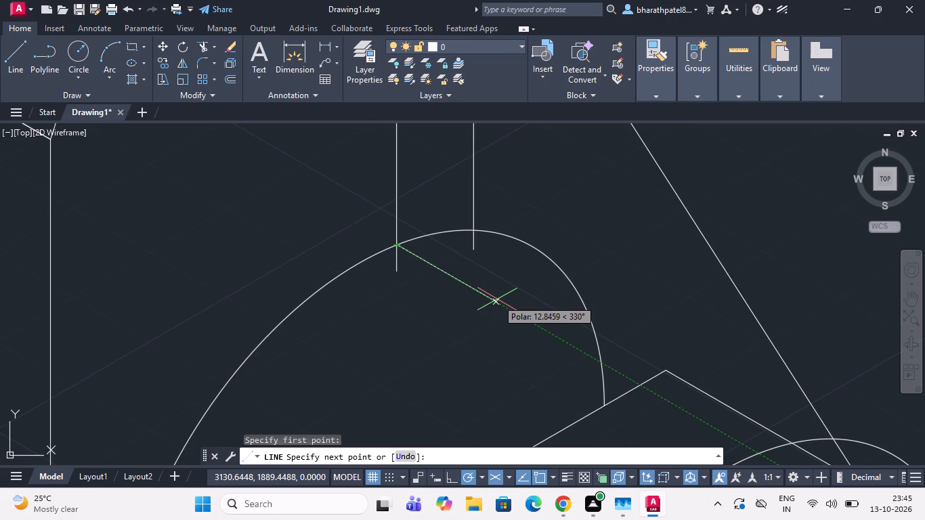
type("64")
key("Return")
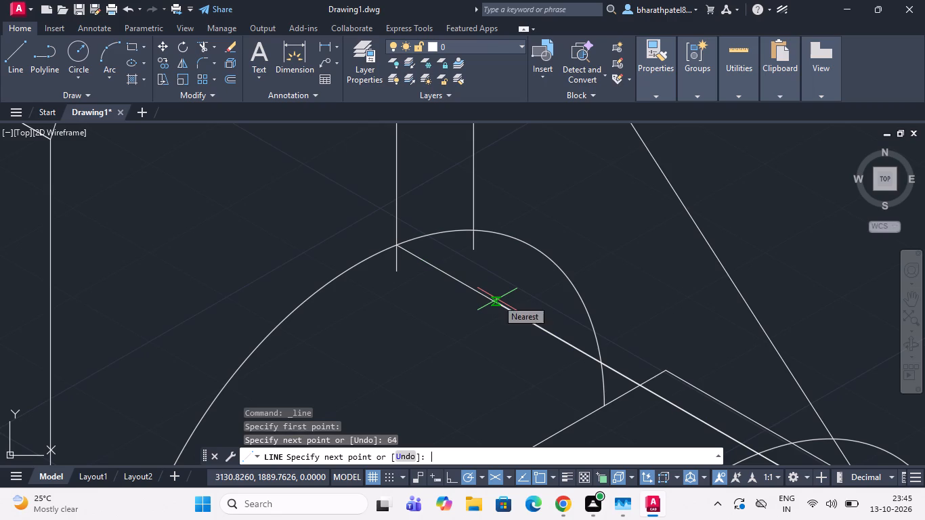
scroll(496, 299, "down", 3)
scroll(601, 351, "up", 3)
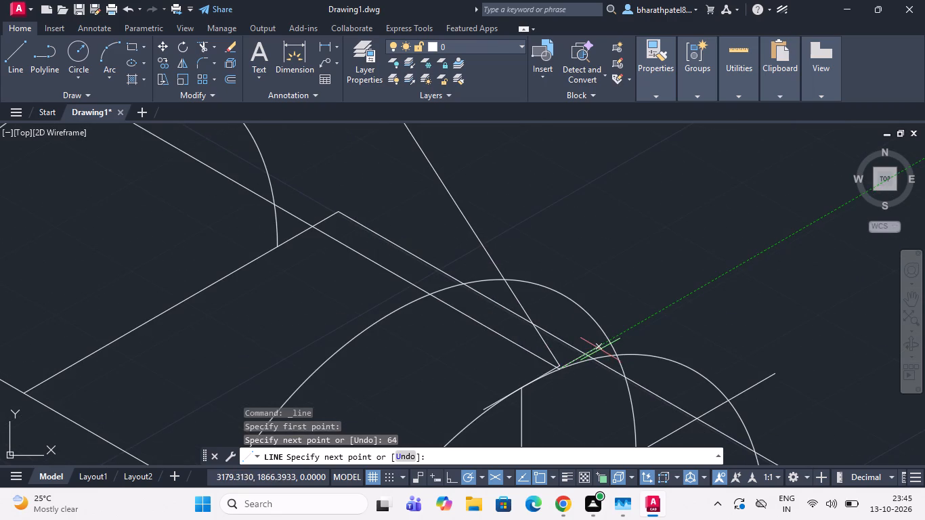
scroll(599, 347, "up", 2)
key("Escape")
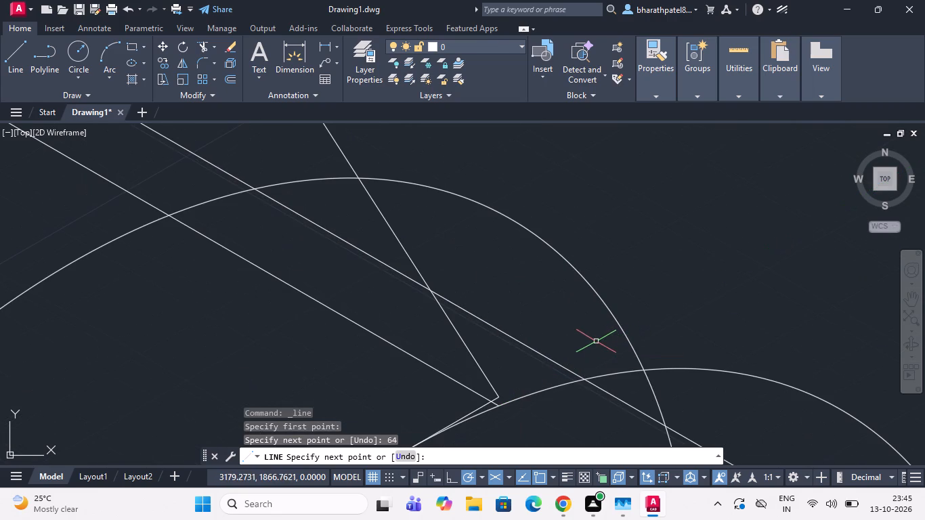
Erase the rib's short base edge beside the end of the 64-unit line on the front arc.
left_click(473, 414)
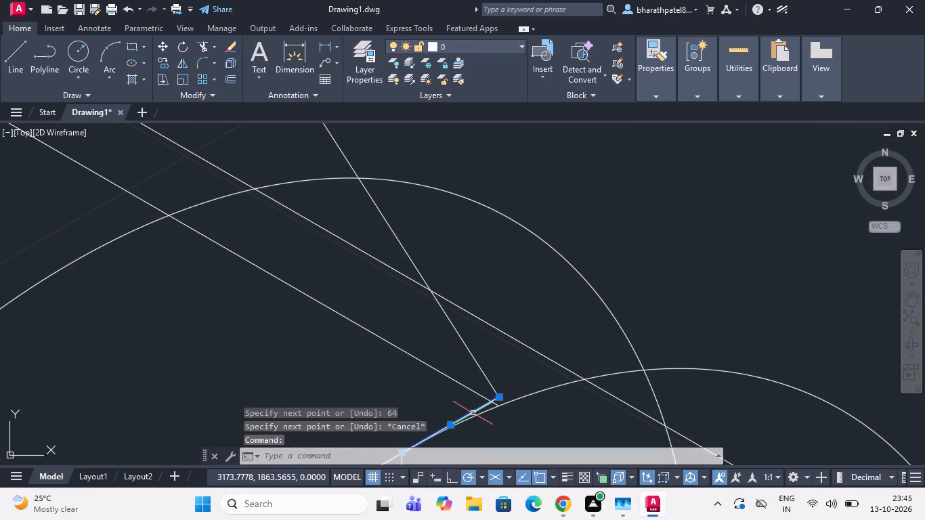
key("Delete")
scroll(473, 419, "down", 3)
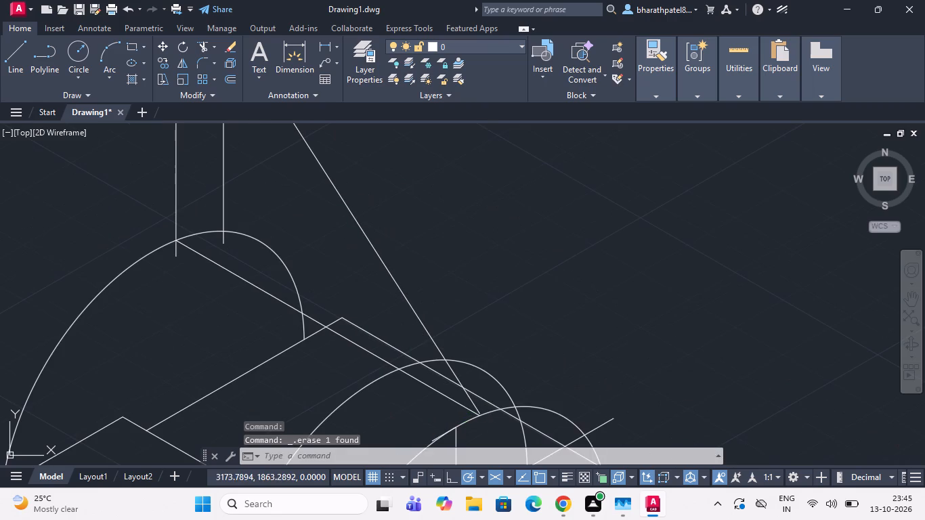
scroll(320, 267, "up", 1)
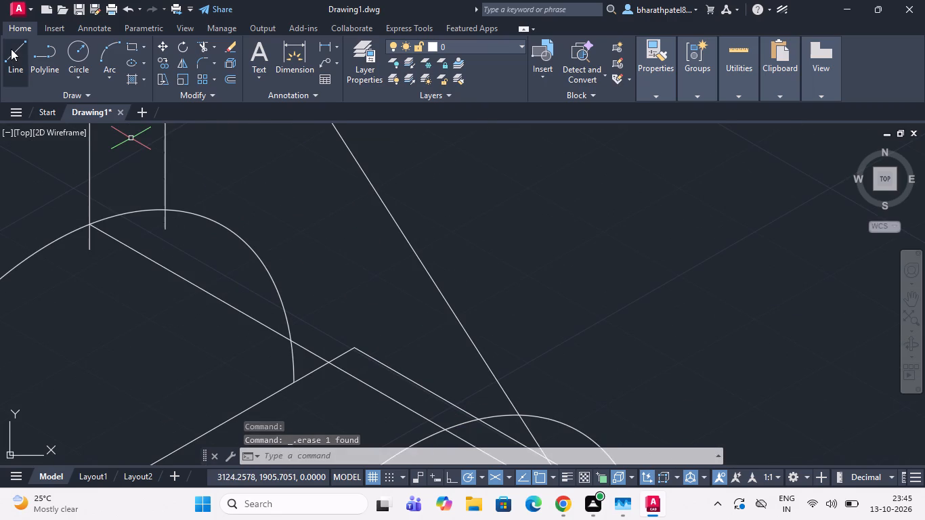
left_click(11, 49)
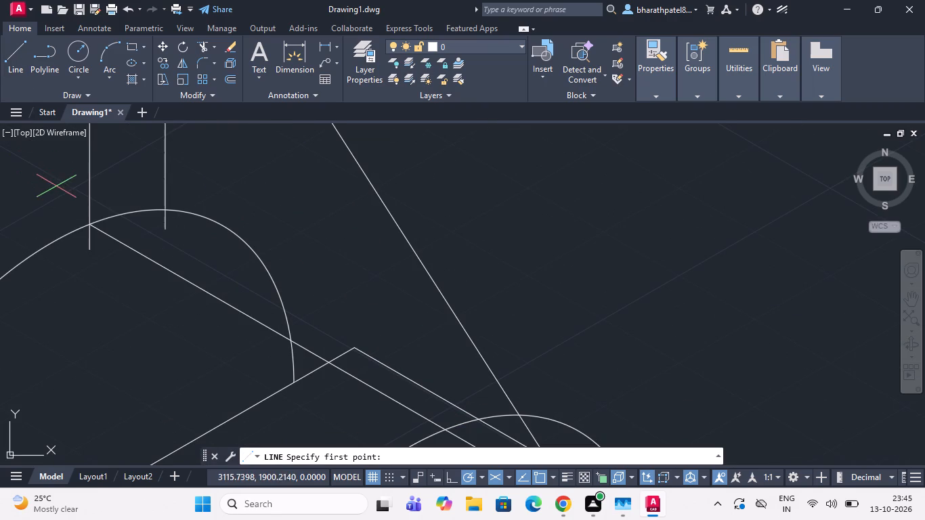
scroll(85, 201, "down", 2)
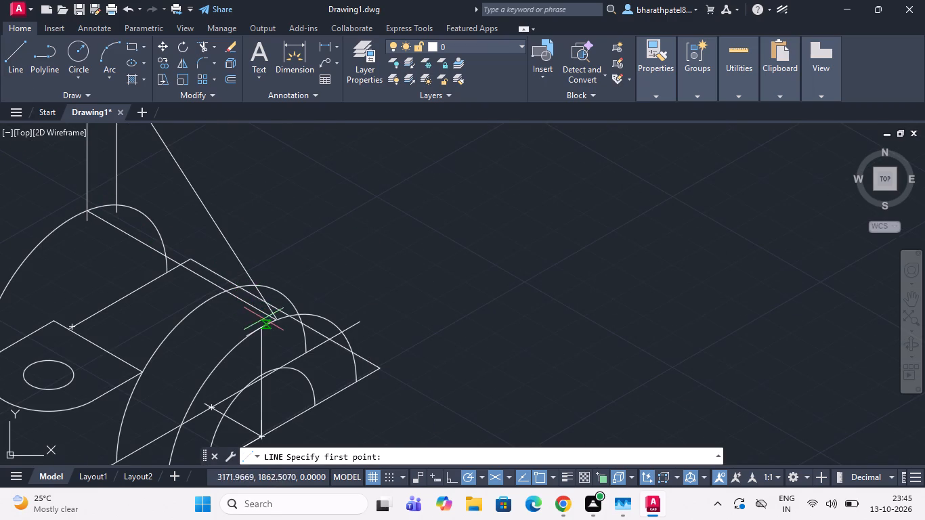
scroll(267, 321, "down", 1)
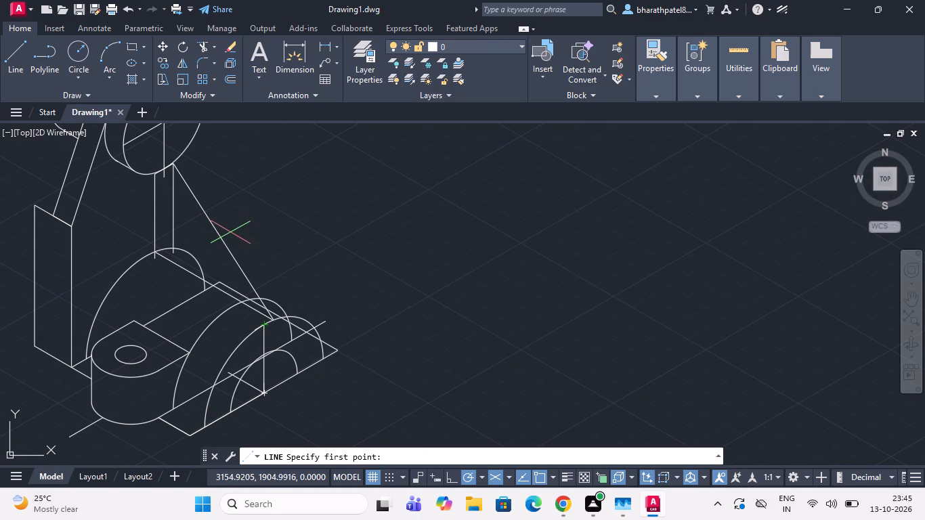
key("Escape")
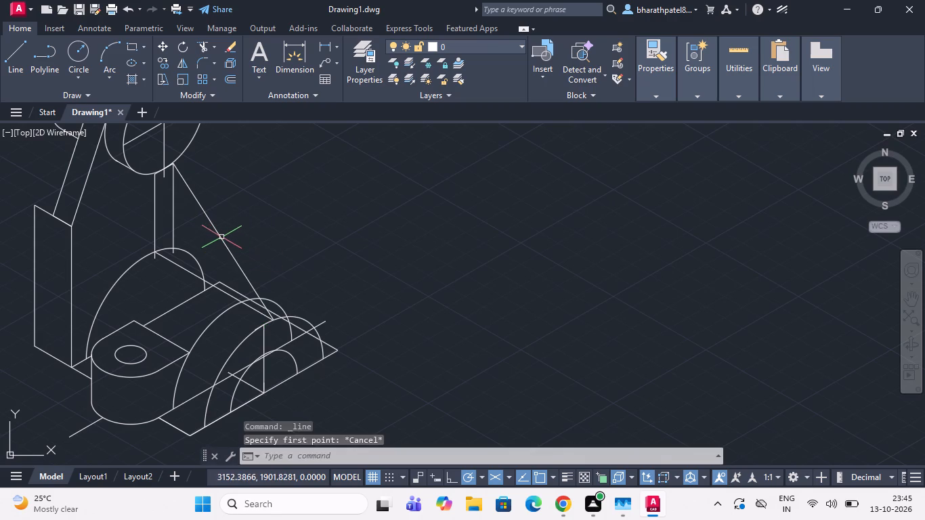
Erase the rib's remaining sloping edge between the cylinder and the front arc.
left_click(221, 236)
key("Delete")
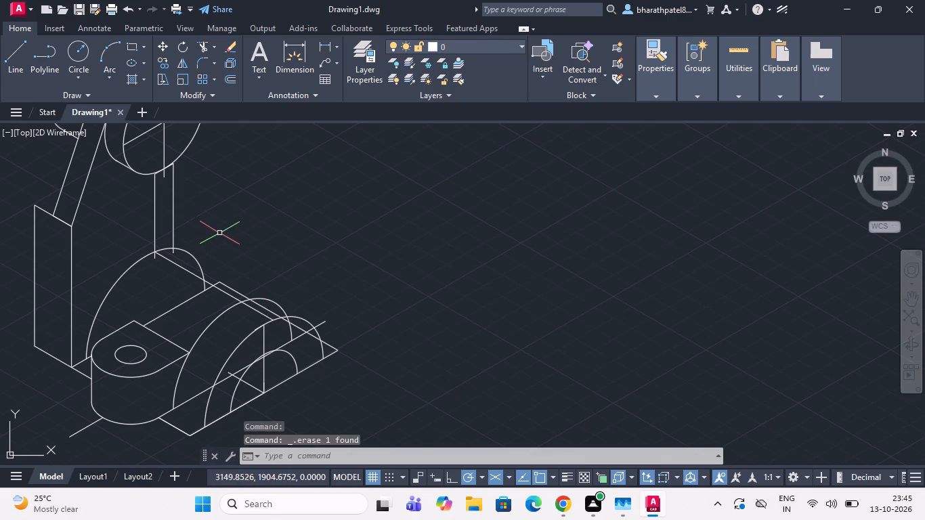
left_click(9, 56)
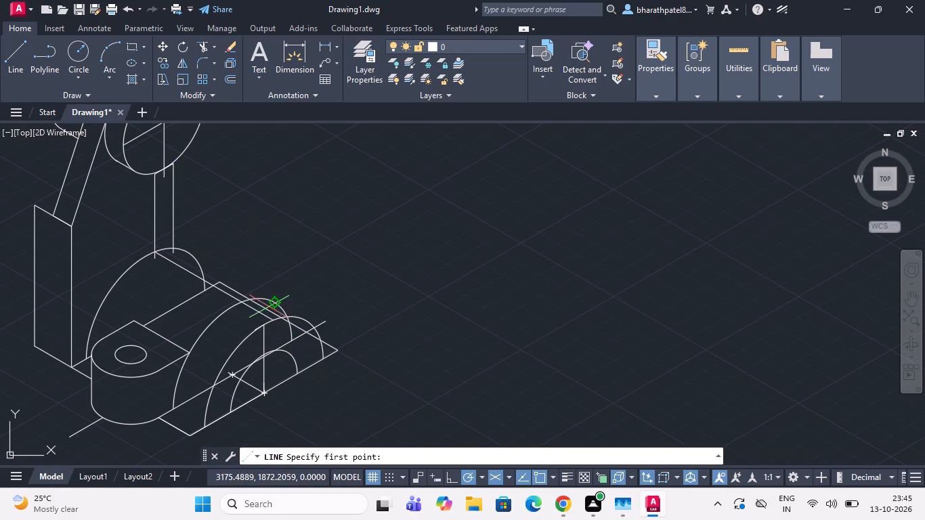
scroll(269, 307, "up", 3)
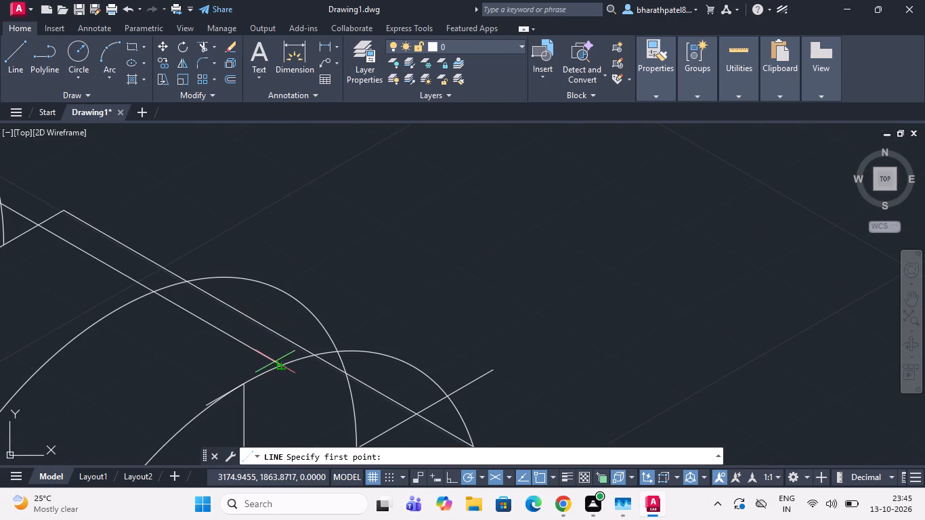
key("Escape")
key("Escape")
Erase the leftover short line that runs alongside the front arc from the top of its vertical centre line.
scroll(212, 391, "up", 5)
scroll(218, 382, "down", 3)
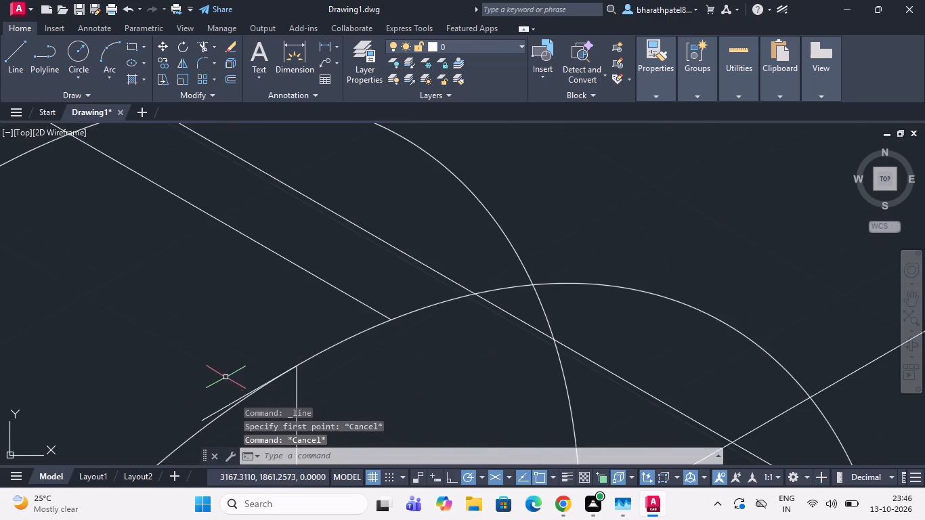
scroll(287, 366, "down", 1)
scroll(263, 400, "up", 3)
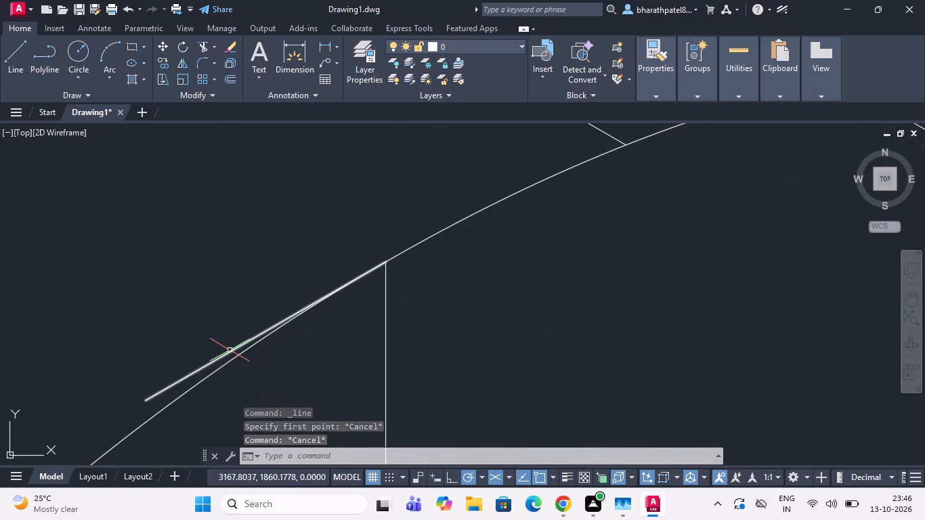
left_click(230, 350)
key("Delete")
Draw a sloping line from the front end of the 64-unit line up to the rib's lower top end.
scroll(230, 353, "down", 3)
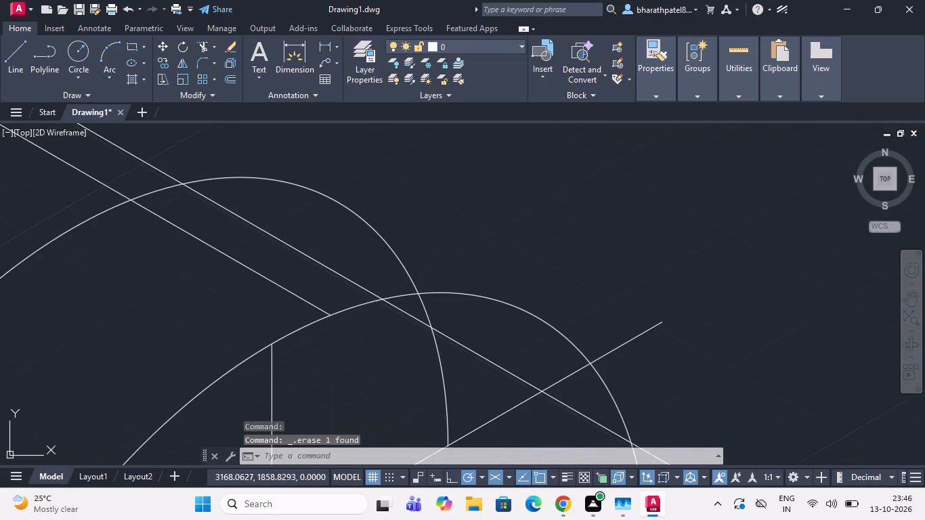
scroll(203, 324, "down", 6)
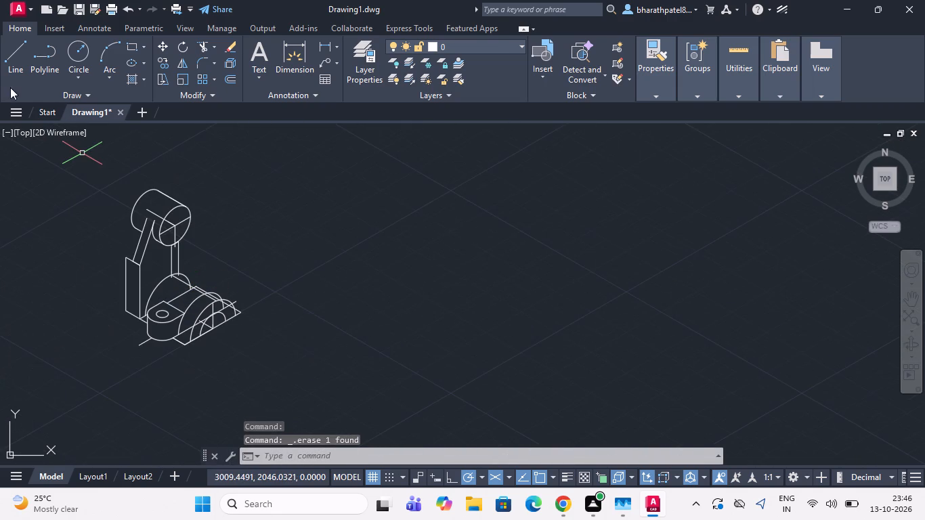
left_click(7, 62)
scroll(198, 284, "up", 4)
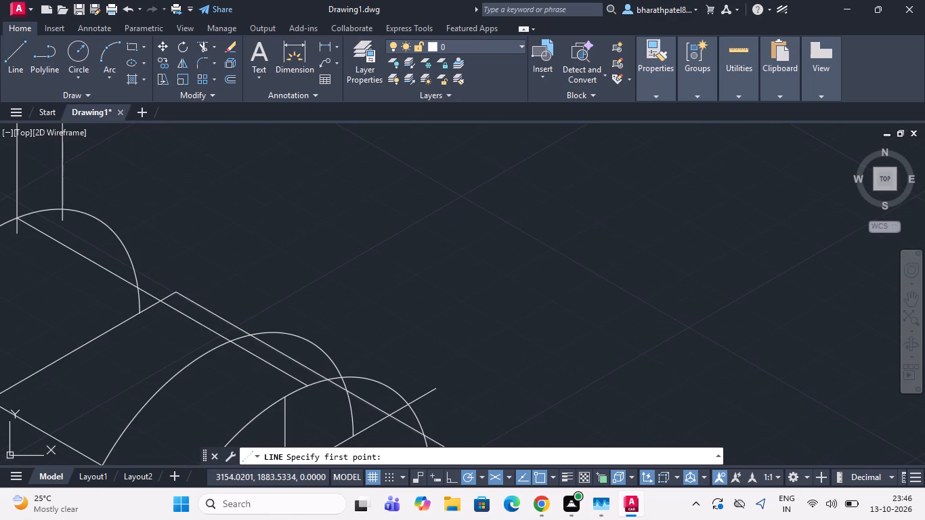
left_click(306, 387)
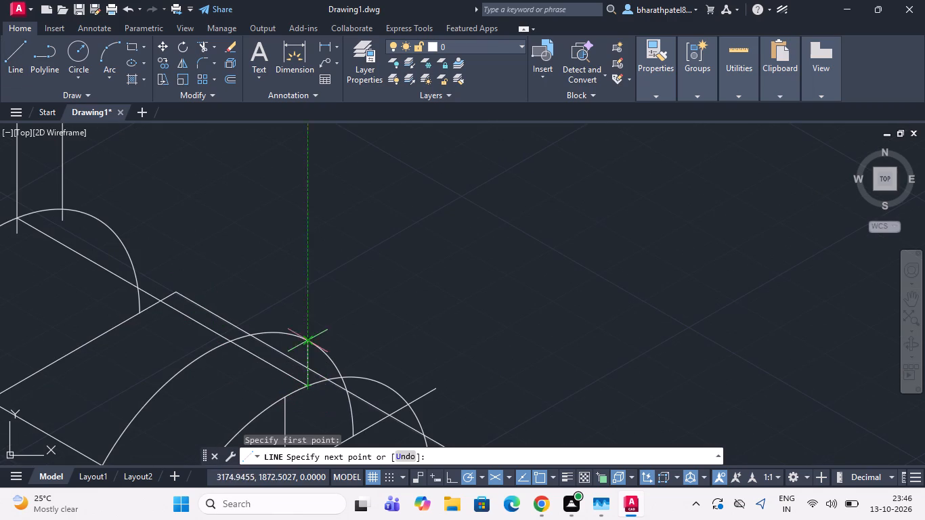
scroll(306, 332, "down", 4)
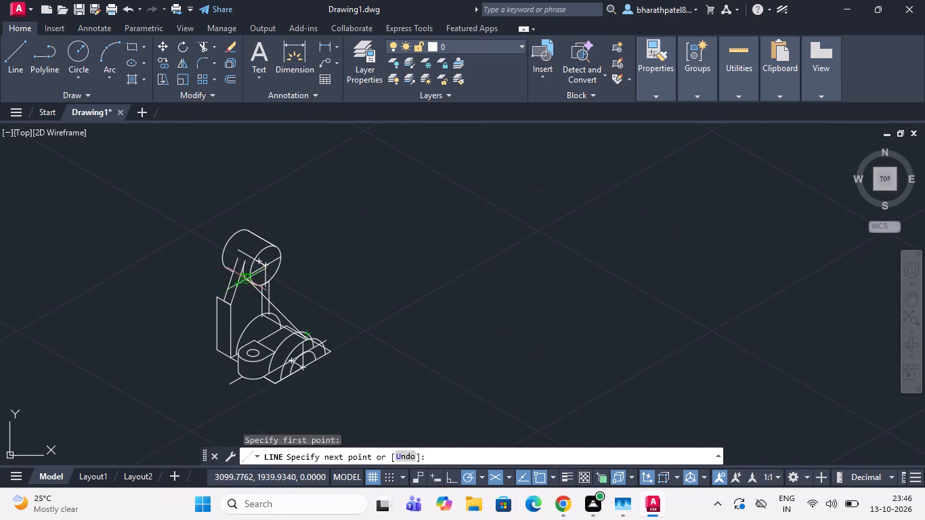
scroll(242, 278, "up", 3)
scroll(316, 309, "up", 4)
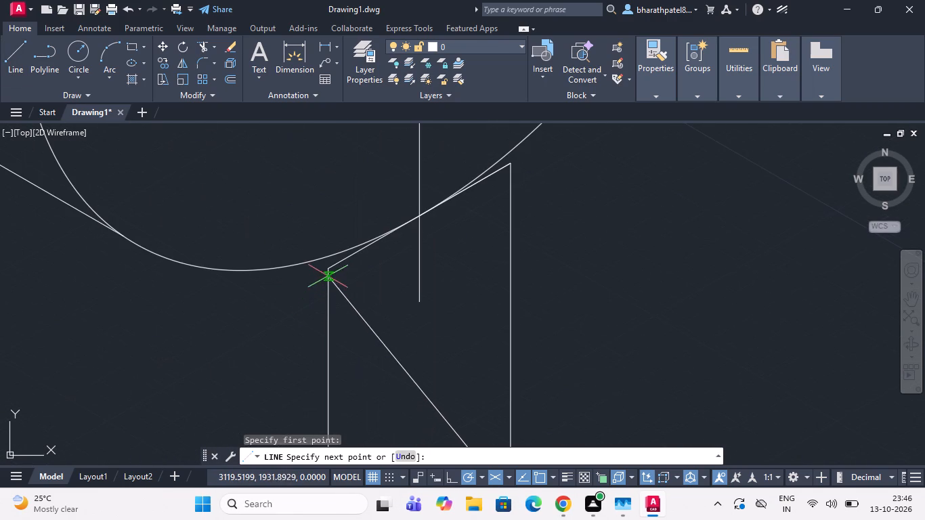
left_click(330, 270)
key("Escape")
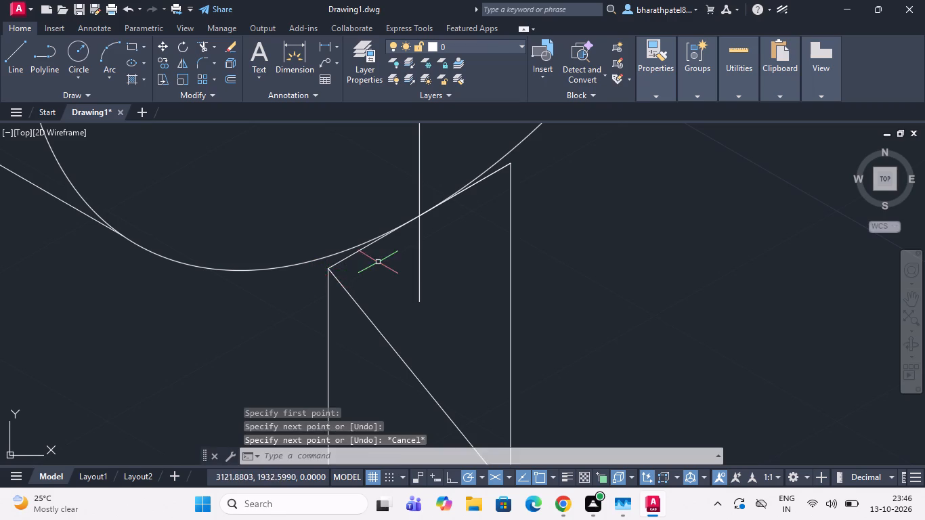
Erase the two large parallel half arcs at the front of the base.
scroll(378, 257, "down", 6)
scroll(429, 341, "up", 3)
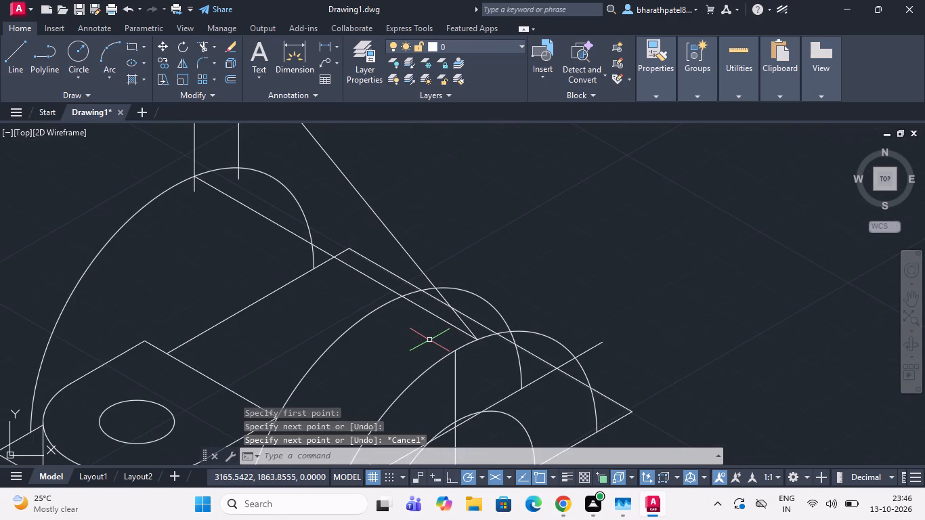
scroll(429, 340, "down", 2)
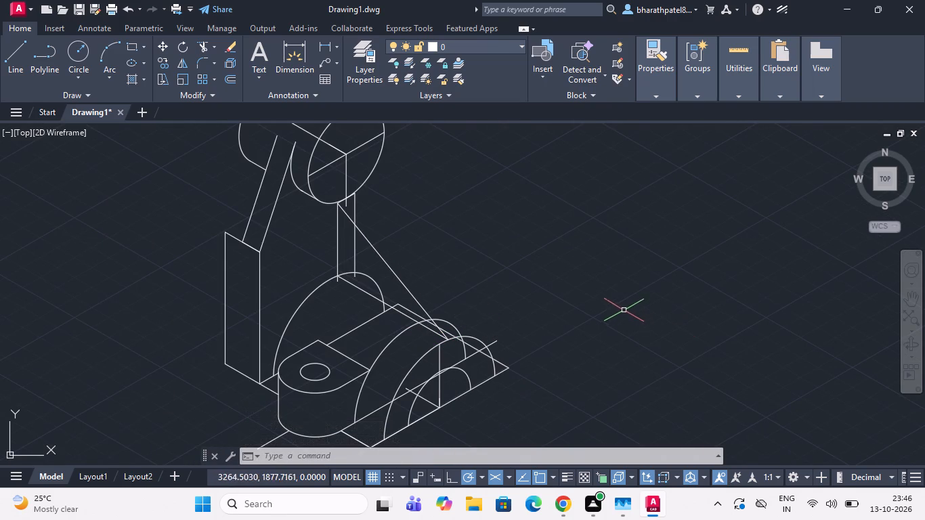
scroll(450, 326, "up", 3)
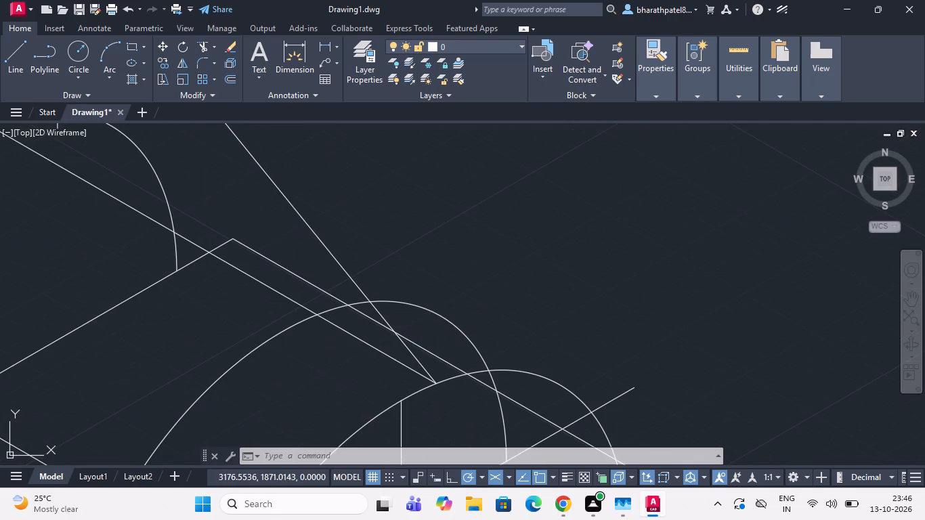
scroll(450, 326, "down", 2)
scroll(537, 346, "down", 2)
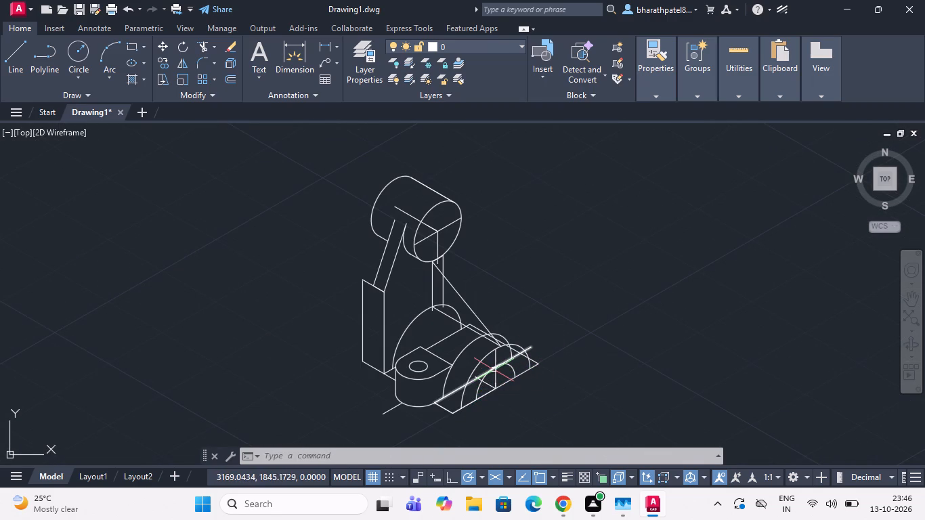
left_click(464, 393)
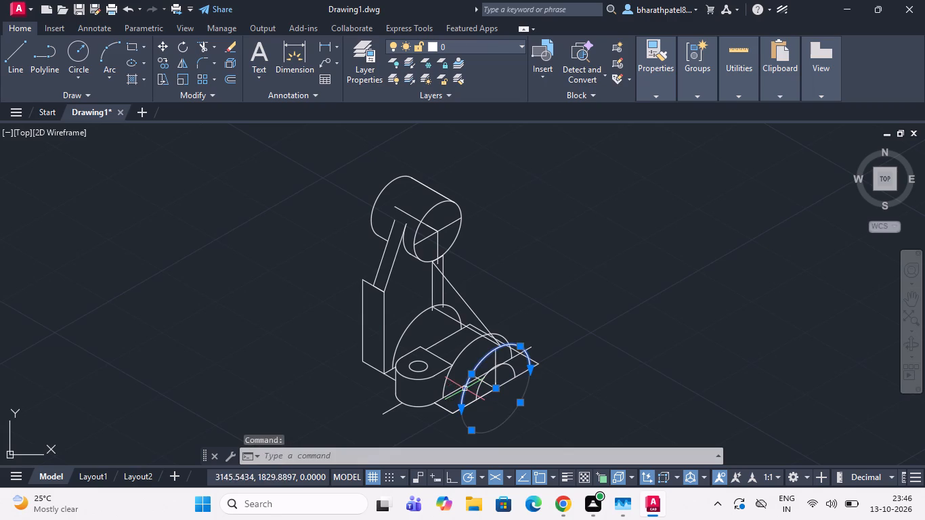
left_click(464, 347)
key("Delete")
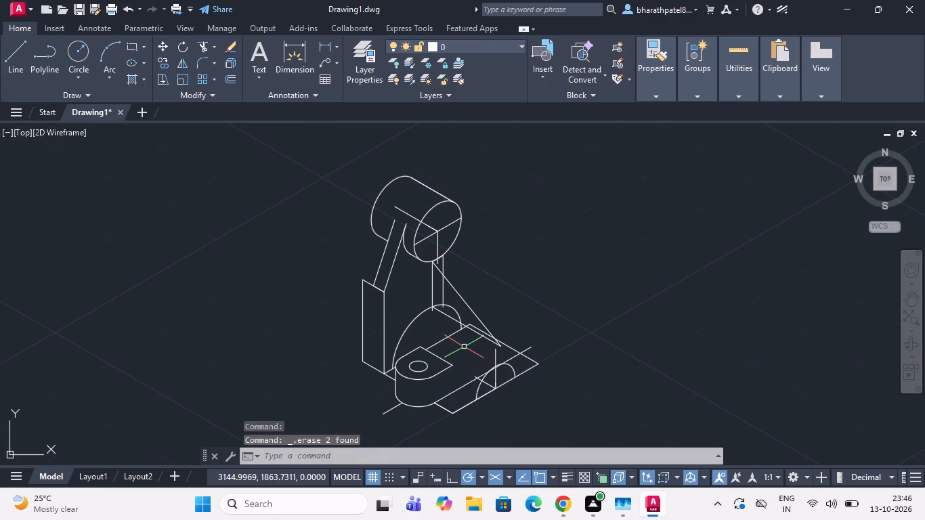
Erase the long vertical centre line above the small arc on the base's front edge.
scroll(553, 341, "up", 2)
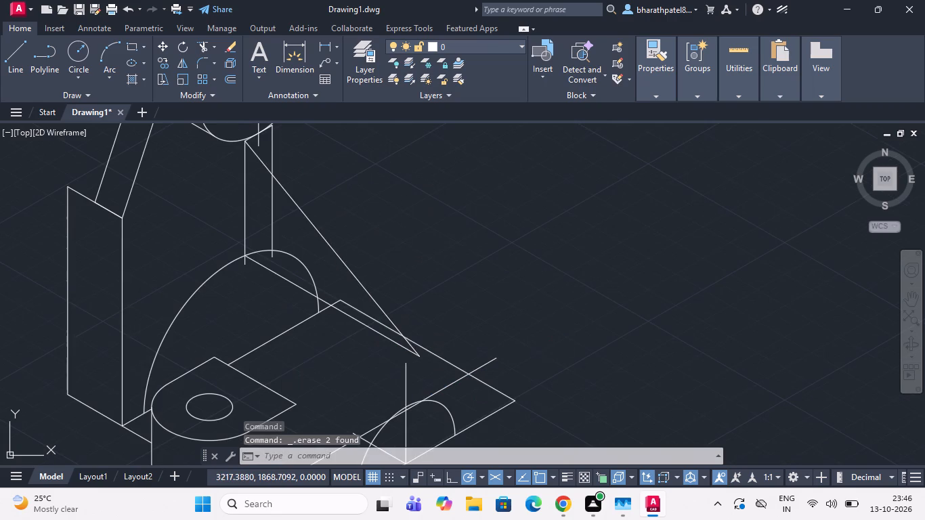
left_click(295, 282)
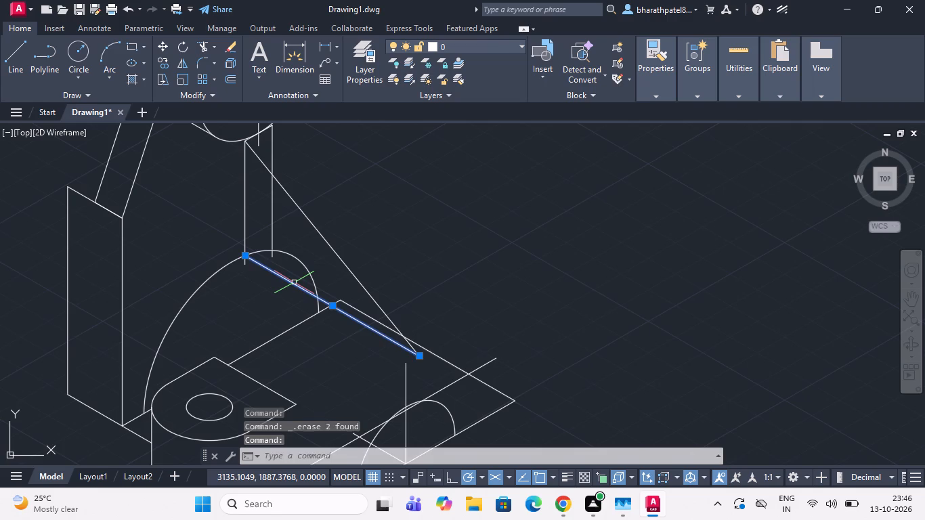
key("Escape")
scroll(294, 282, "down", 1)
scroll(391, 302, "up", 1)
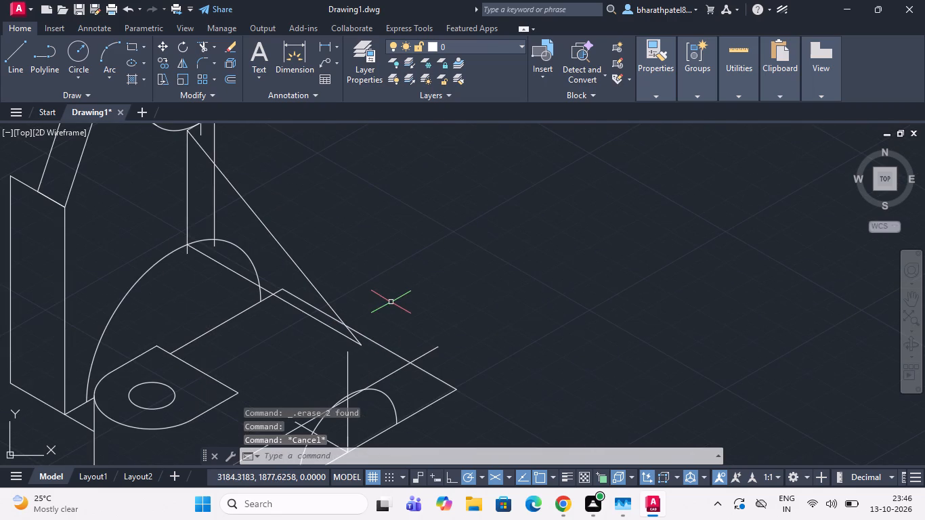
left_click(347, 367)
key("Delete")
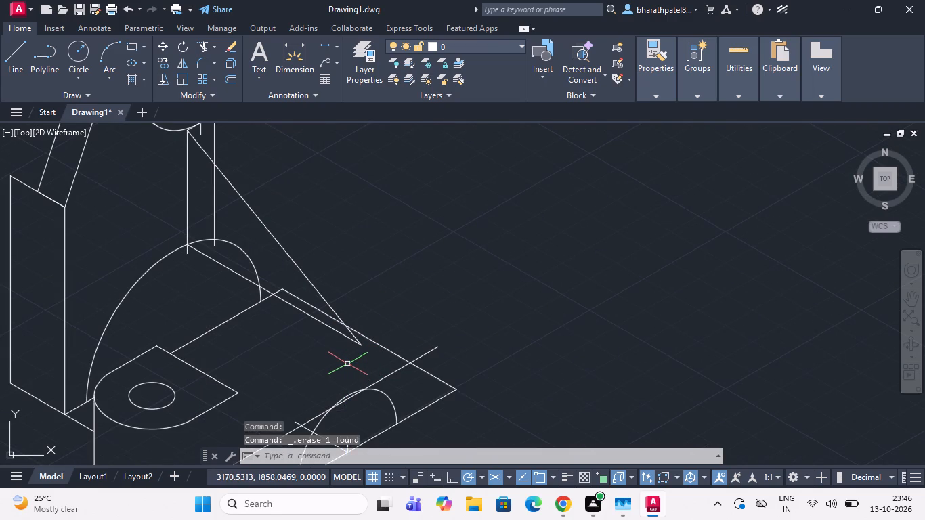
Erase the small arc on the base's front edge and the short 330° line through it.
scroll(355, 370, "down", 2)
scroll(337, 418, "up", 1)
left_click(330, 395)
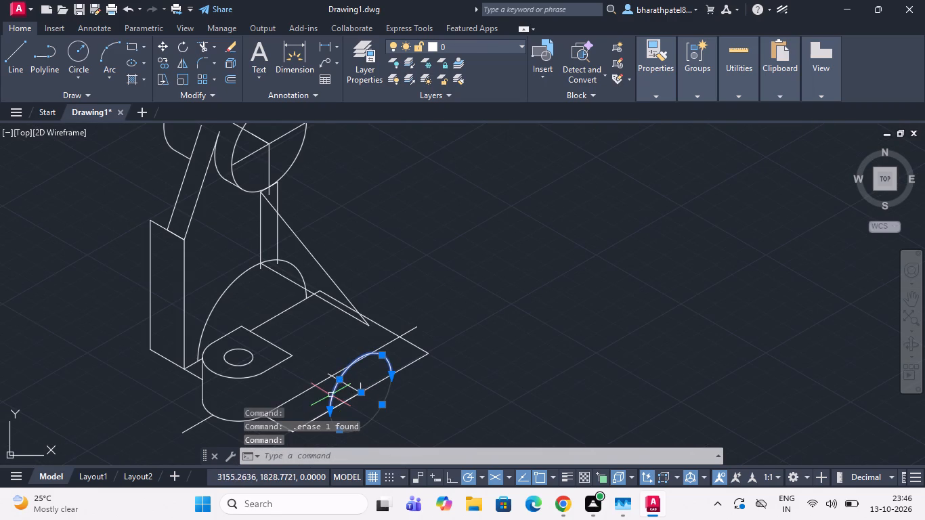
left_click(345, 383)
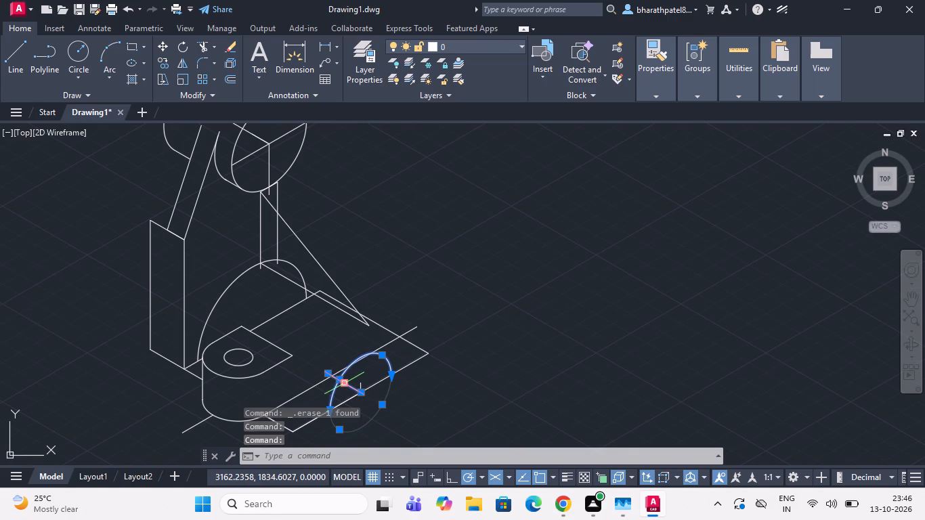
key("Delete")
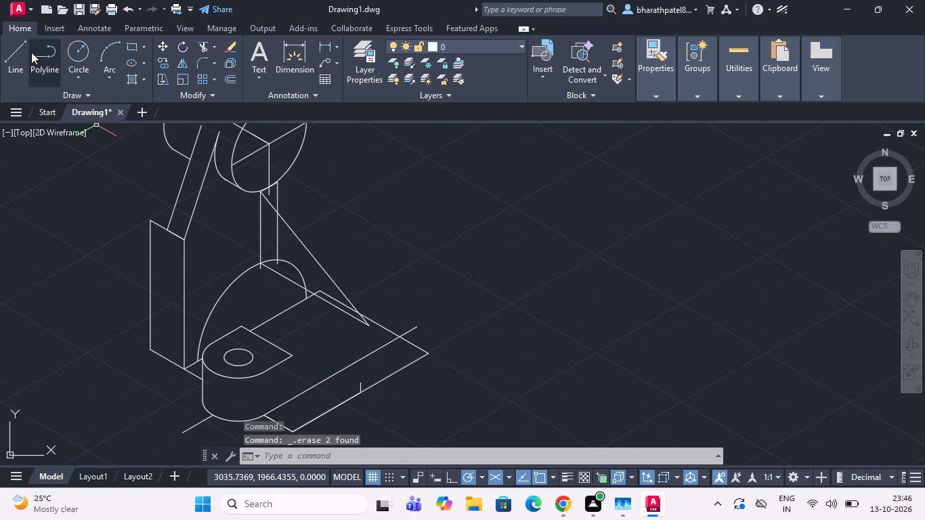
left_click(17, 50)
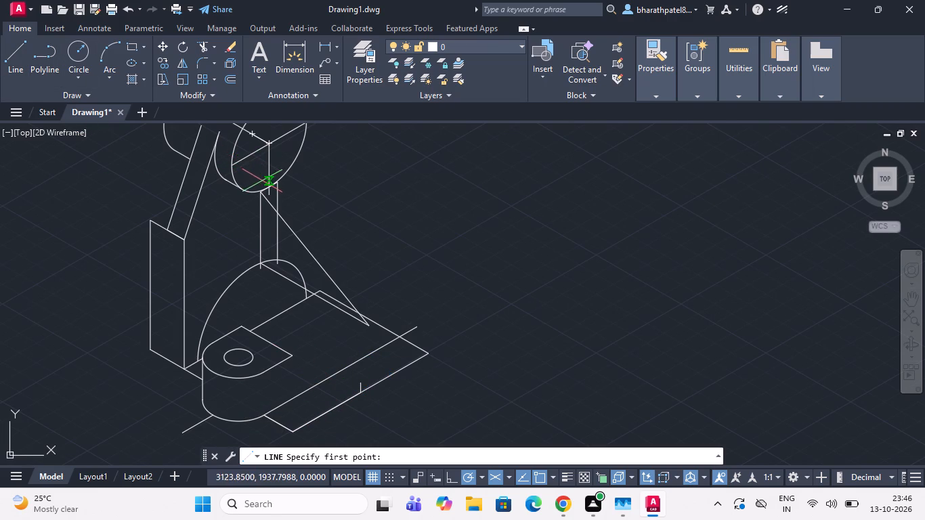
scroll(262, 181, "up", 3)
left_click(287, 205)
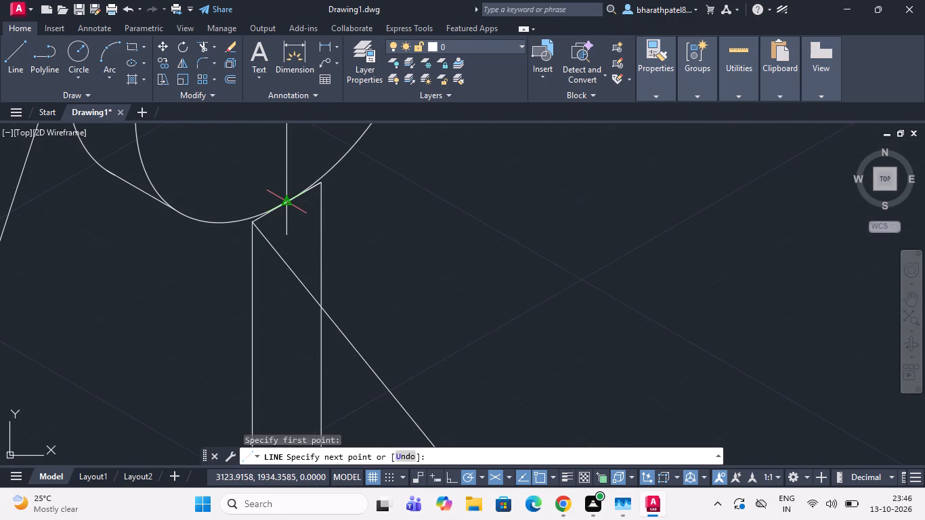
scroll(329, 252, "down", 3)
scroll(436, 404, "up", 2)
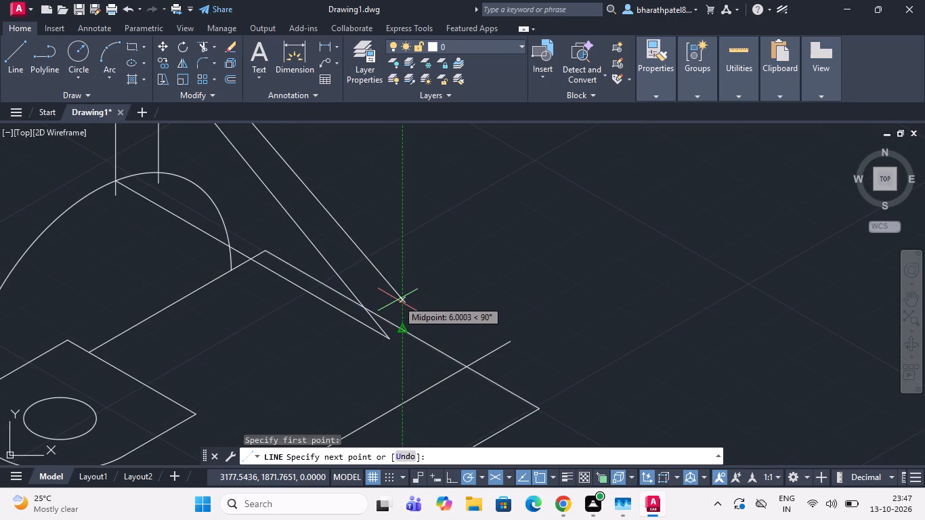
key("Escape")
Erase the base's far side edge that crosses the rib's new sloping line.
left_click(397, 324)
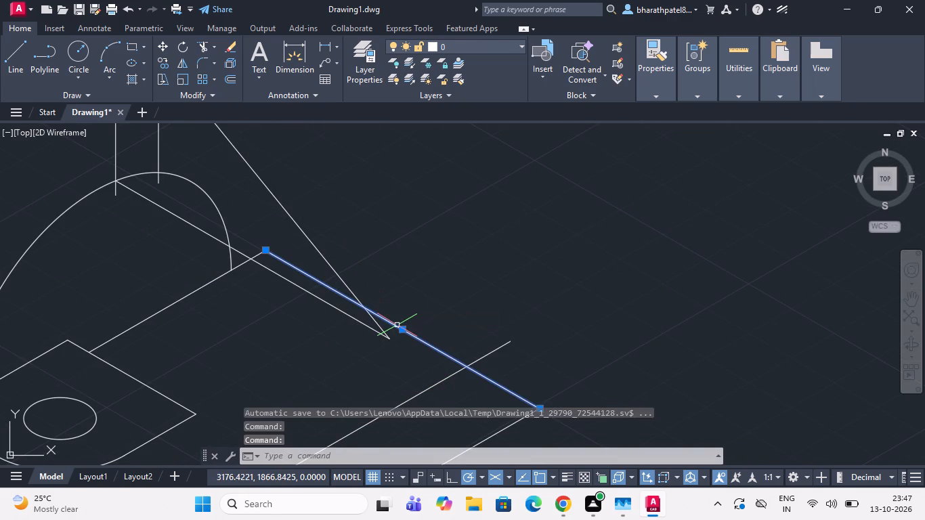
key("Delete")
Draw a vertical line about 39 units down from the midpoint of the rib's top edge, past the rear base arc.
scroll(397, 326, "down", 2)
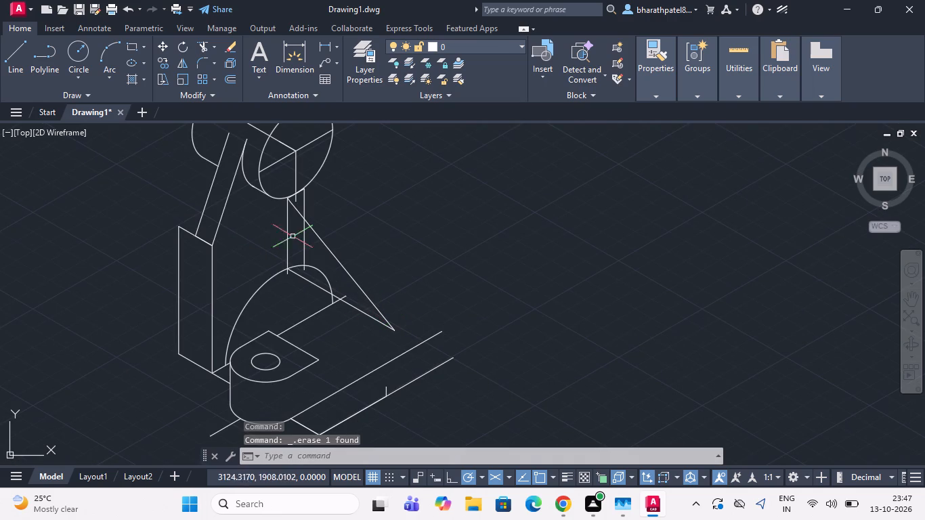
left_click(7, 51)
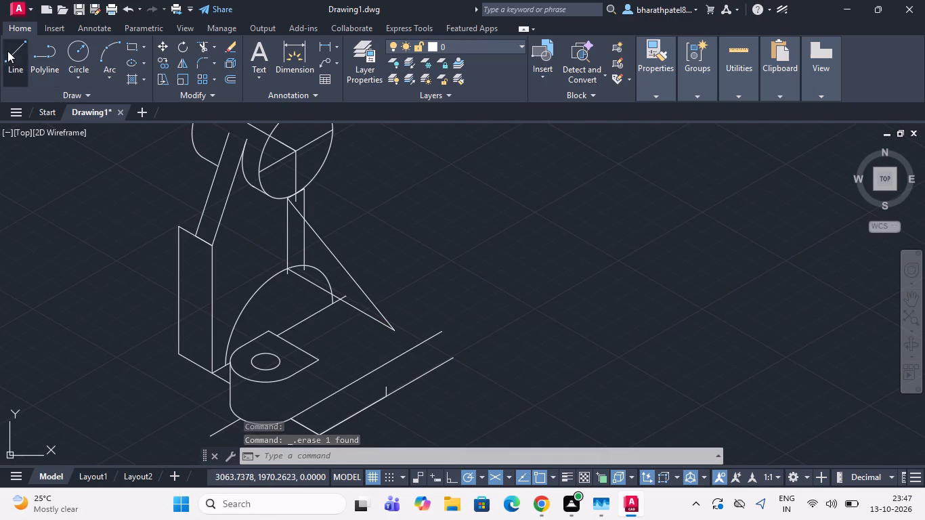
scroll(291, 197, "up", 4)
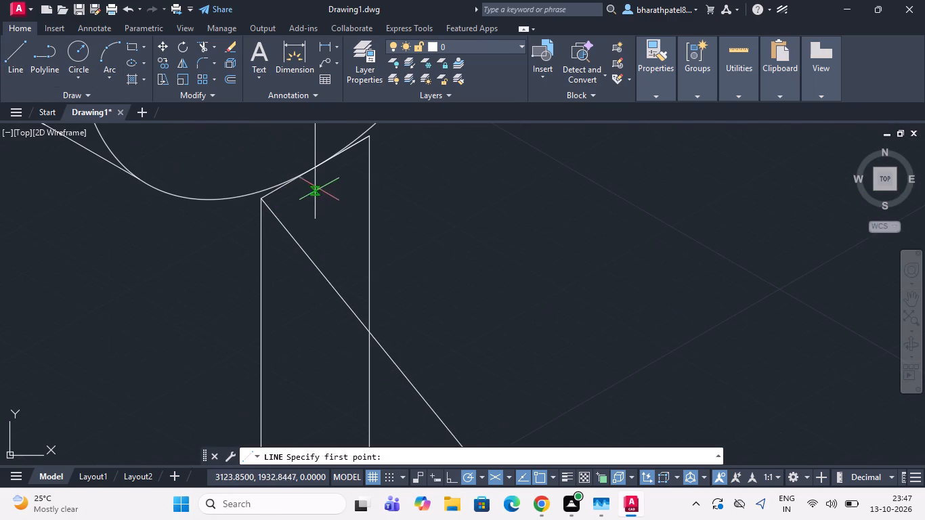
left_click(320, 166)
scroll(302, 381, "down", 2)
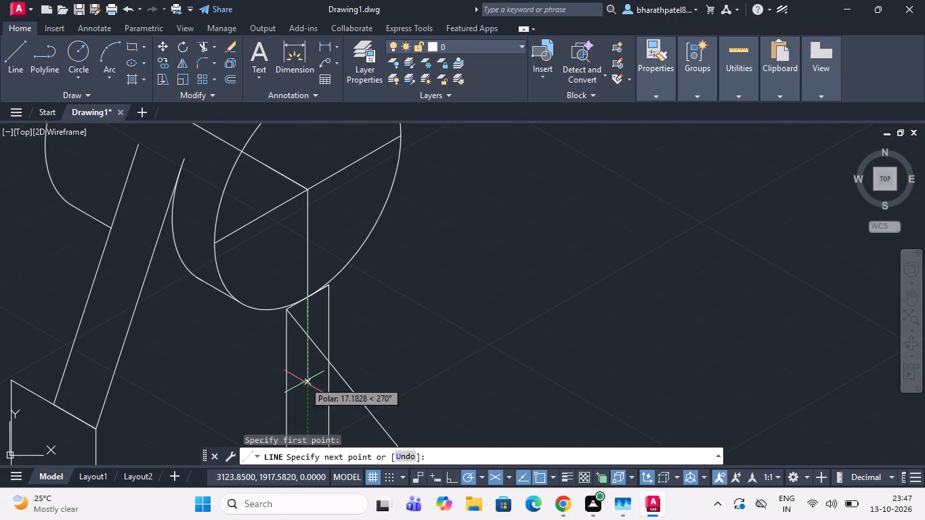
scroll(301, 424, "down", 4)
scroll(331, 280, "down", 3)
scroll(330, 303, "up", 2)
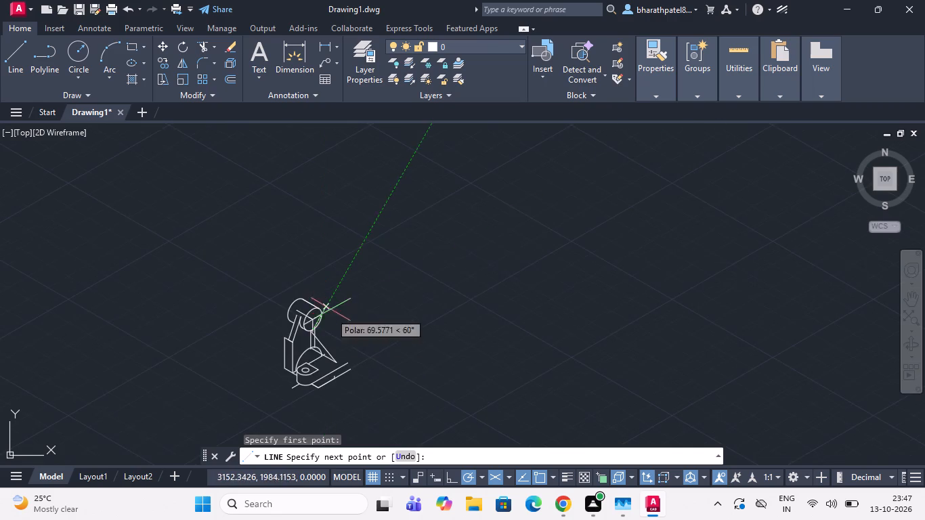
scroll(318, 368, "up", 2)
scroll(327, 306, "up", 3)
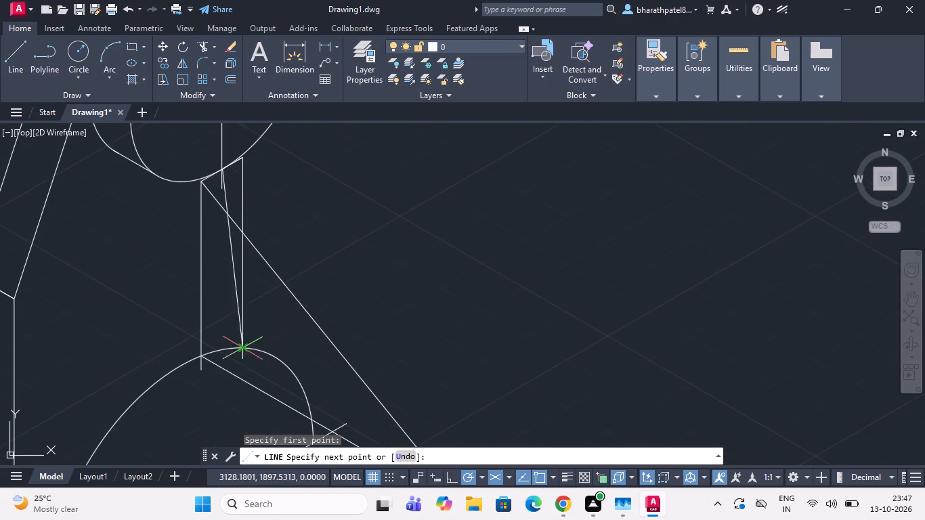
scroll(222, 364, "up", 3)
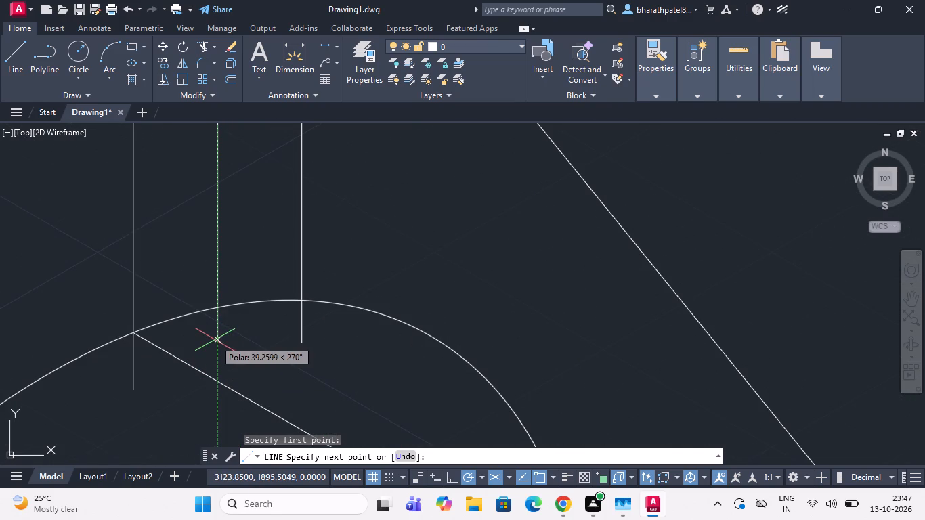
left_click(215, 340)
key("Escape")
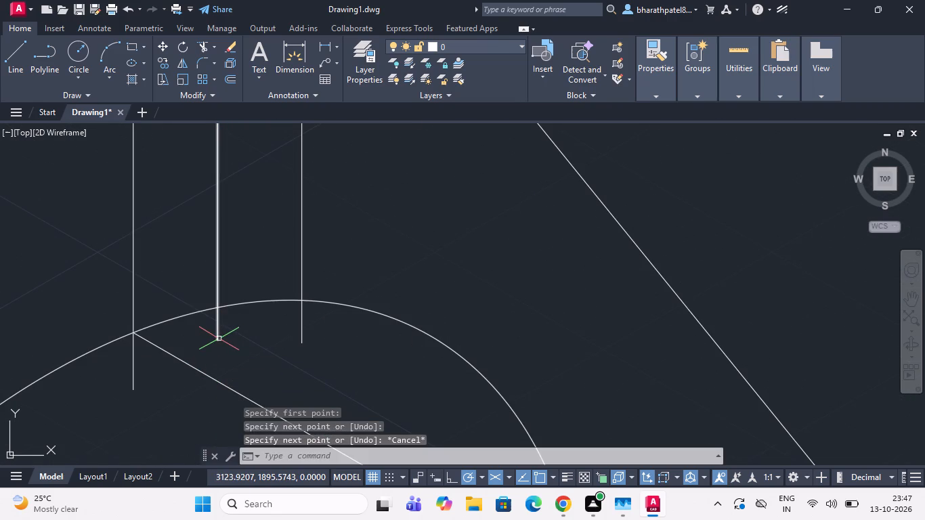
key("Escape")
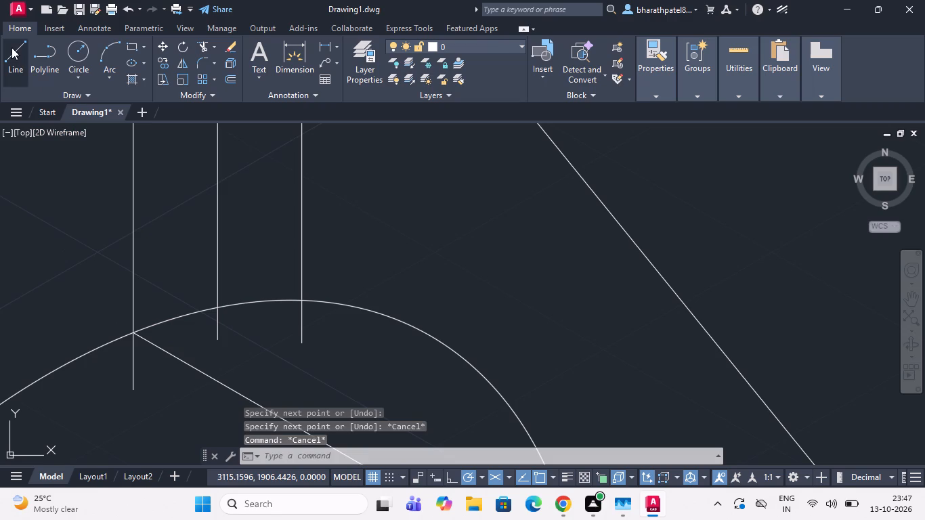
Draw a 330° line about 66 units long from where the rib's middle vertical line meets the rear base arc.
left_click(12, 47)
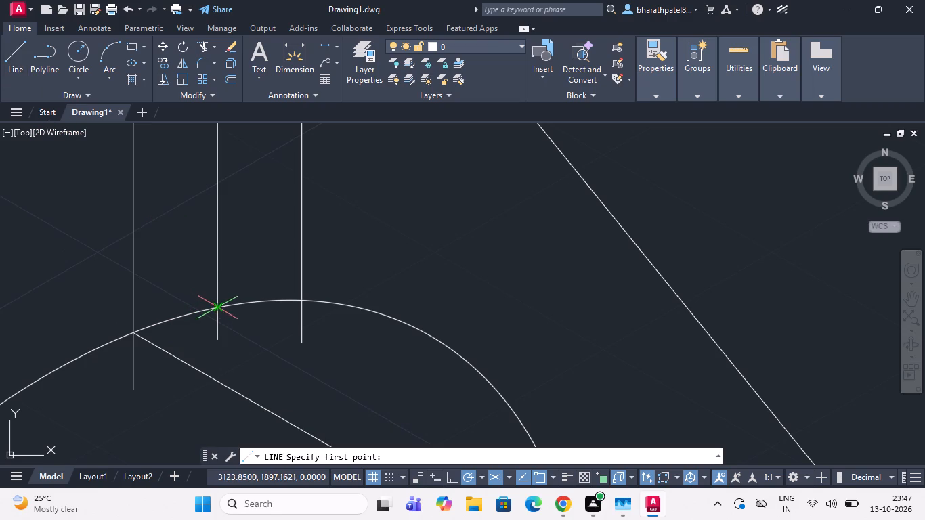
scroll(217, 309, "up", 2)
left_click(215, 310)
scroll(215, 310, "down", 5)
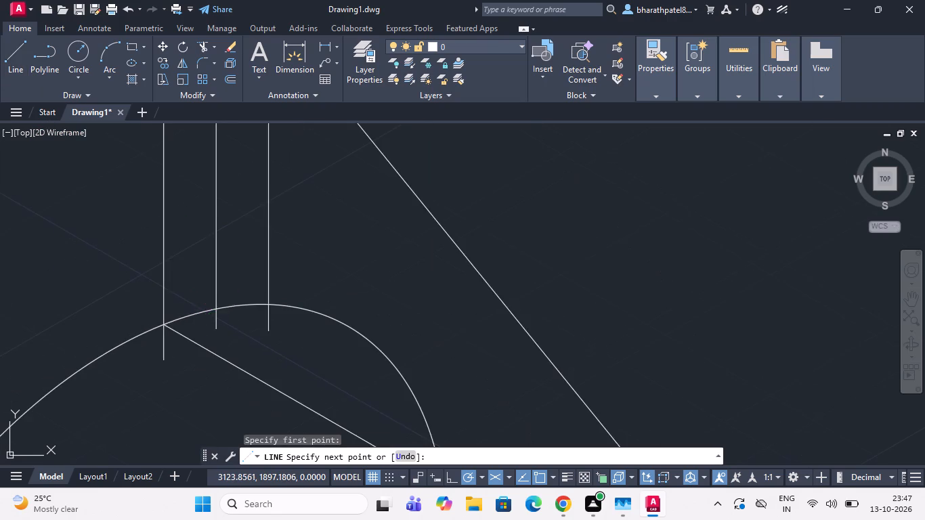
scroll(214, 310, "down", 5)
scroll(300, 373, "up", 3)
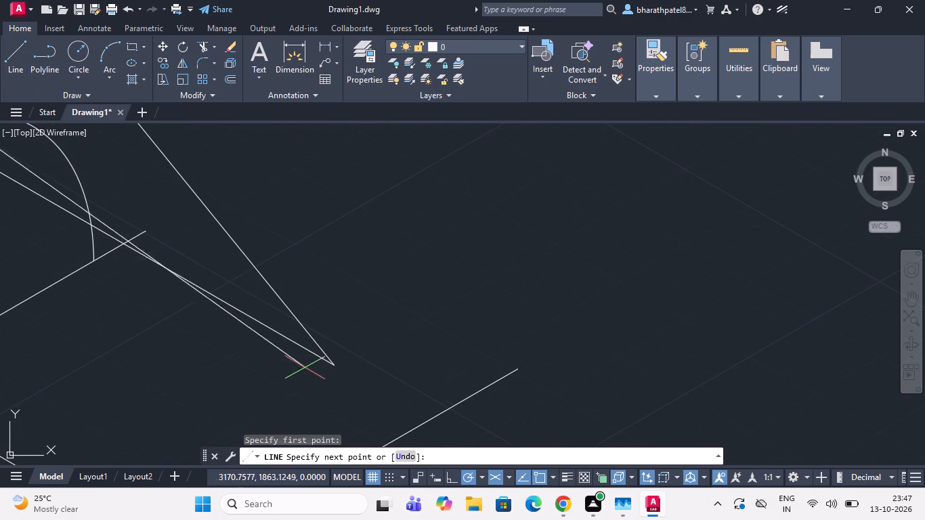
left_click(380, 363)
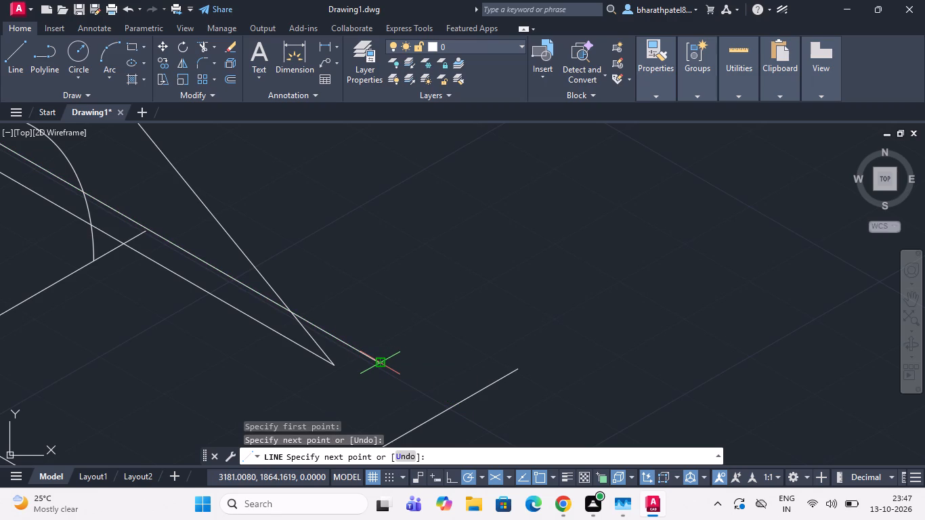
key("Escape")
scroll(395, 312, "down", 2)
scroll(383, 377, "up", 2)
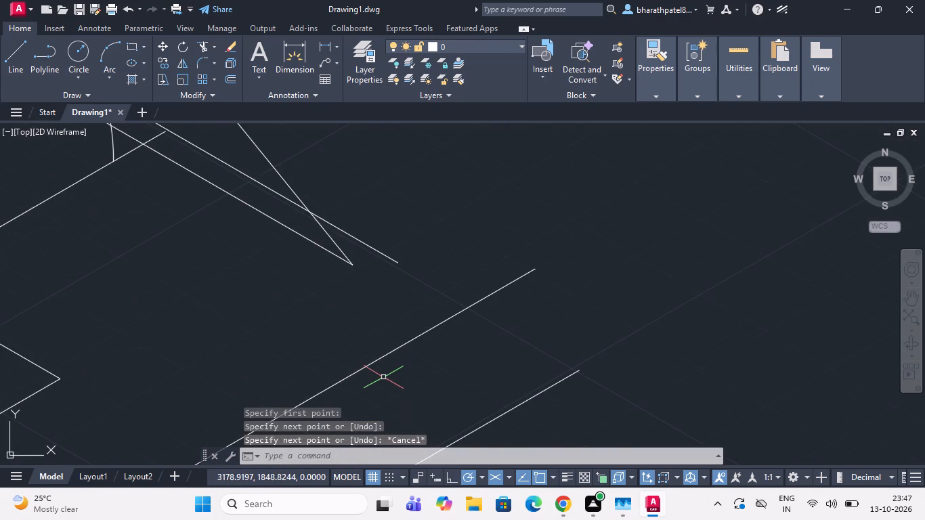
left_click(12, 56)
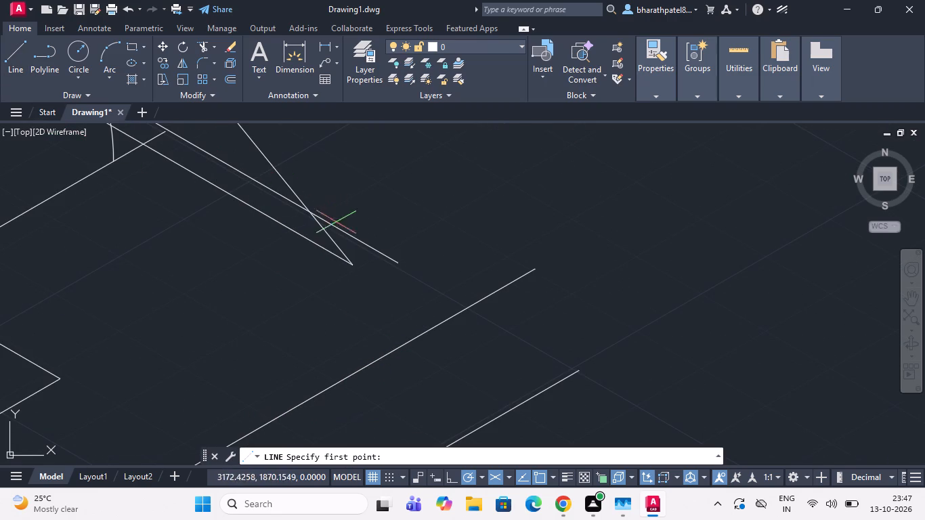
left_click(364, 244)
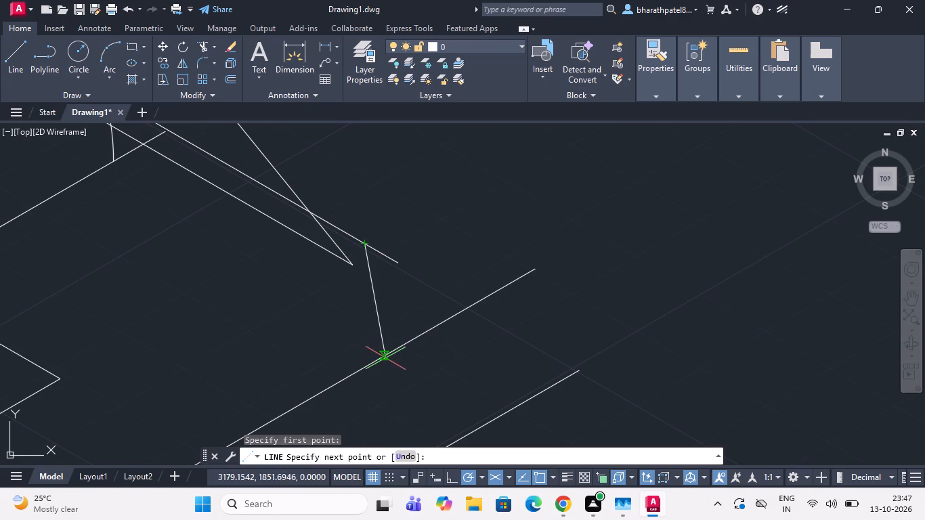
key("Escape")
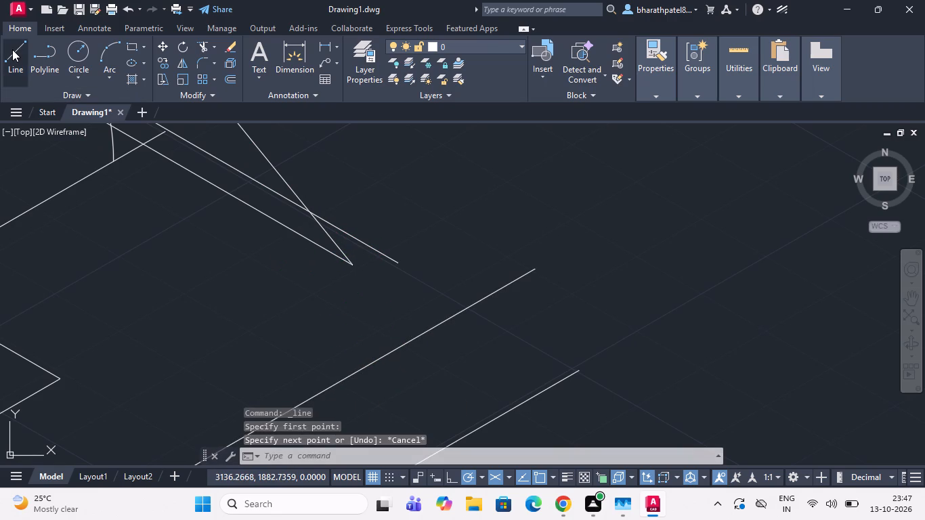
Draw a 30° line about 12 units long from the foot of the rib's sloping line, crossing the new 330° line.
left_click(12, 49)
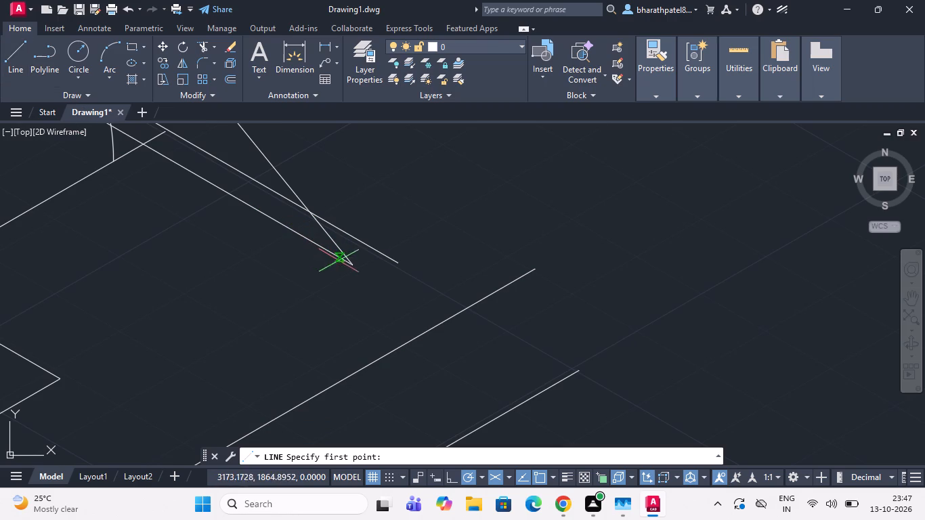
left_click(348, 266)
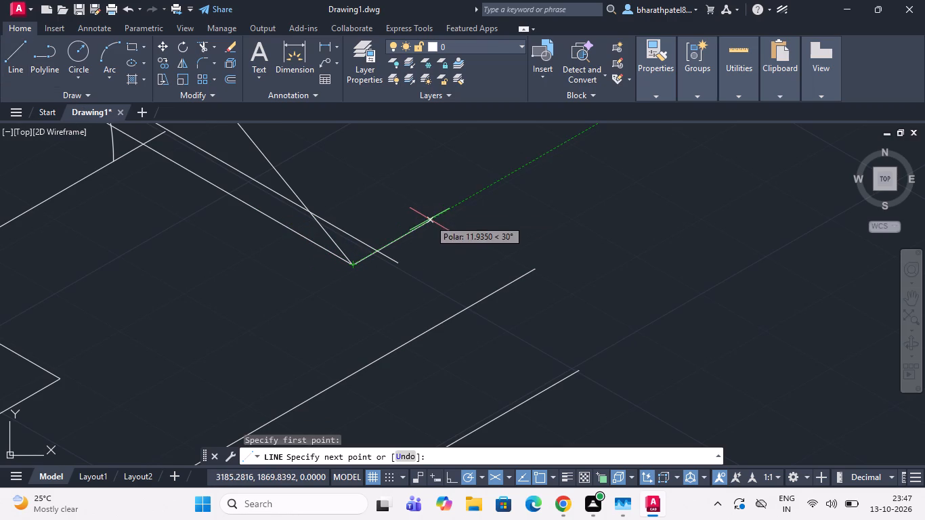
left_click(430, 219)
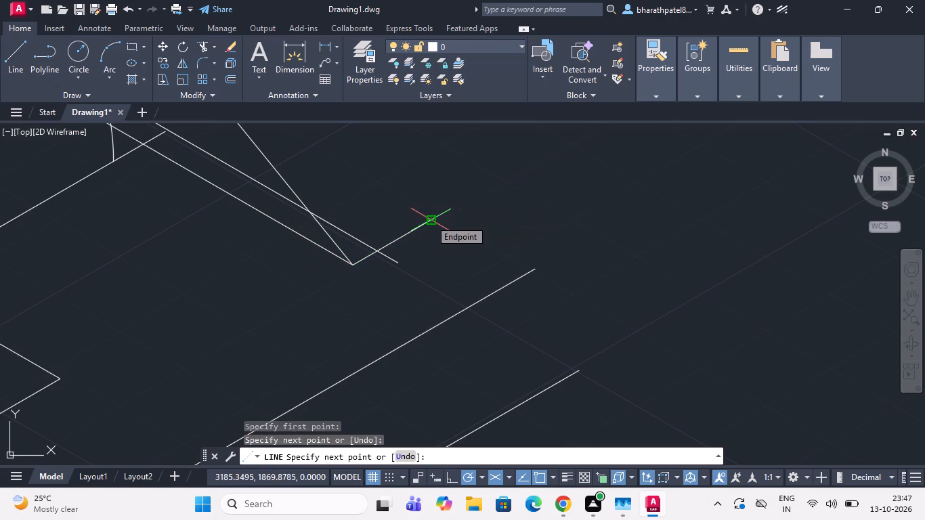
key("Escape")
Draw a vertical line about 34 units down from the crossing of the short 30° line and 330° line, past the base's lower edge.
left_click(16, 55)
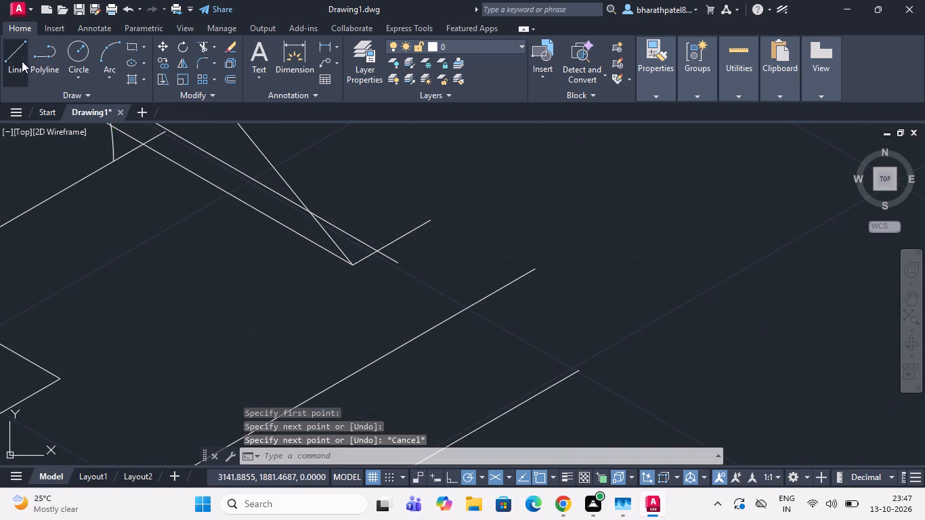
scroll(396, 287, "up", 3)
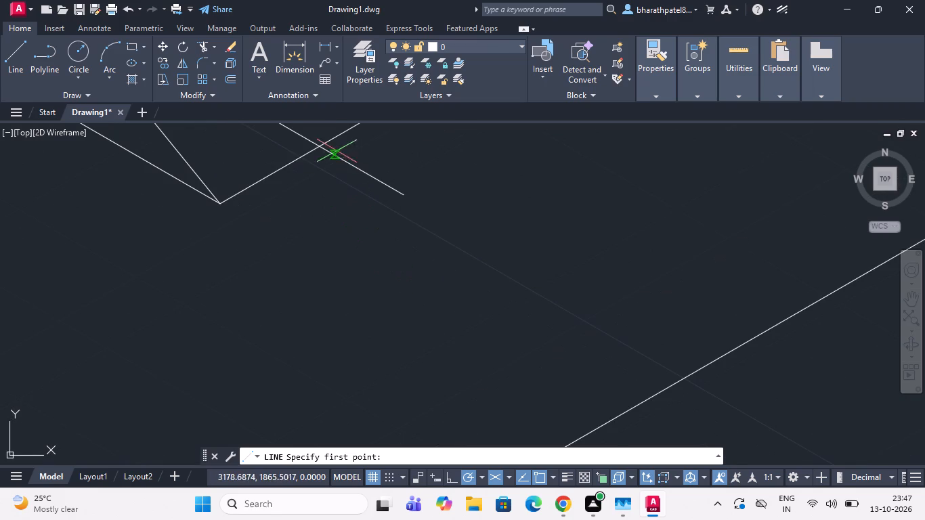
left_click(320, 146)
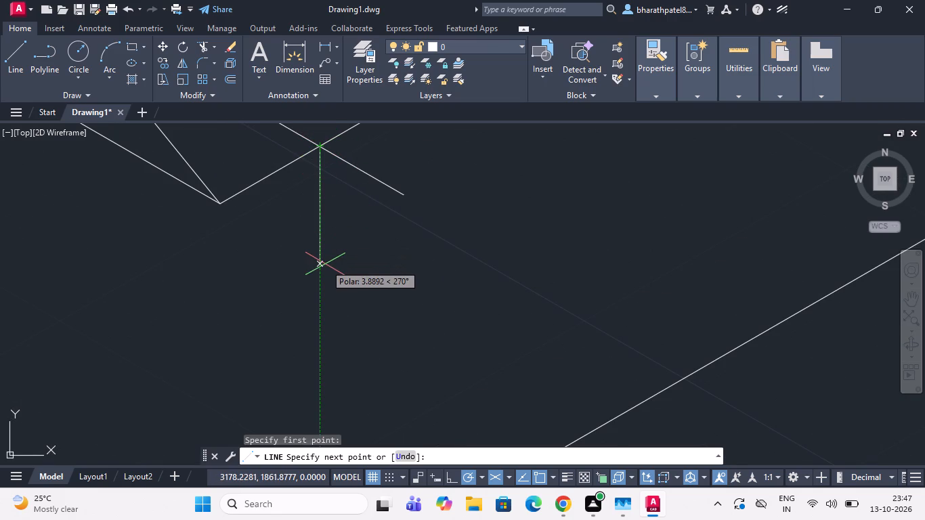
scroll(324, 261, "down", 3)
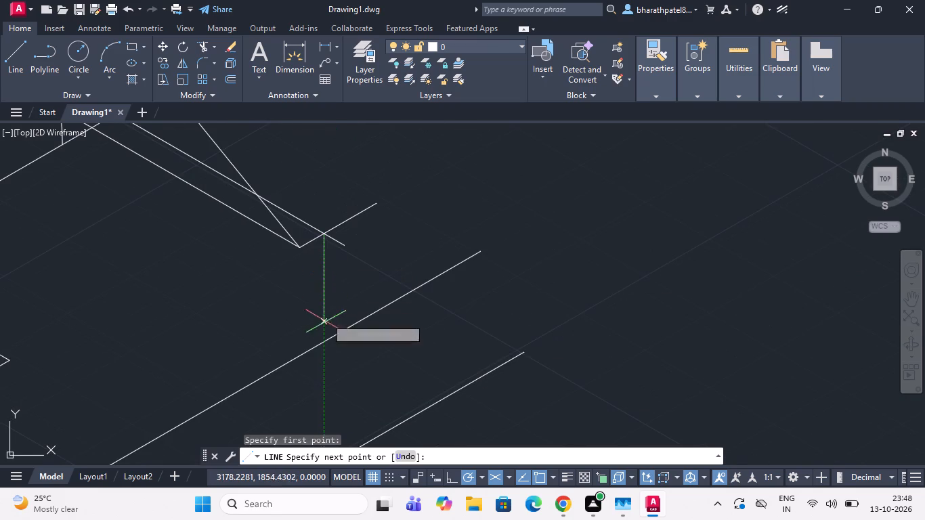
scroll(316, 391, "down", 3)
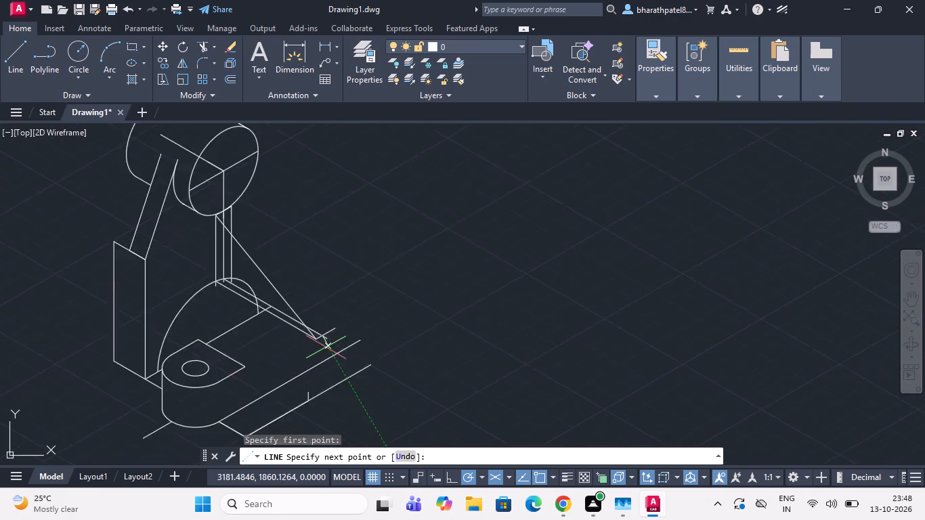
scroll(326, 347, "down", 1)
scroll(318, 382, "up", 4)
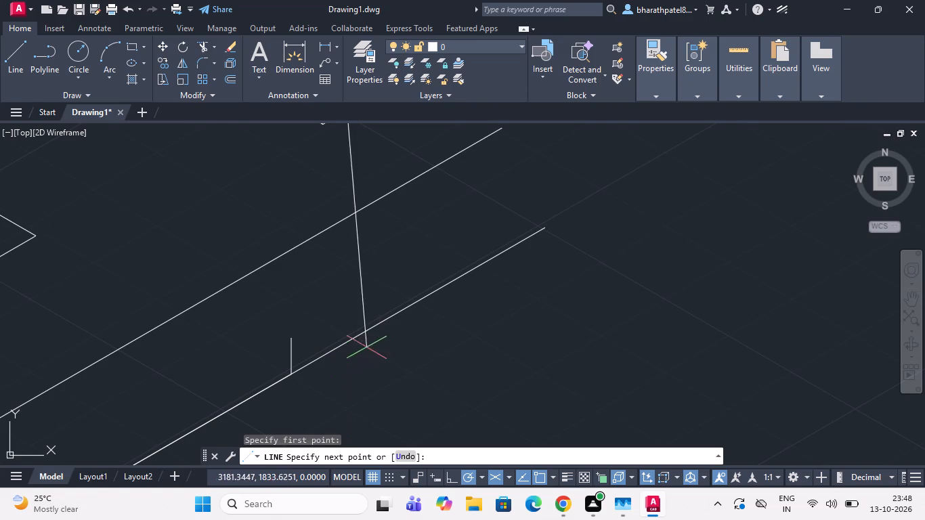
left_click(347, 358)
key("Escape")
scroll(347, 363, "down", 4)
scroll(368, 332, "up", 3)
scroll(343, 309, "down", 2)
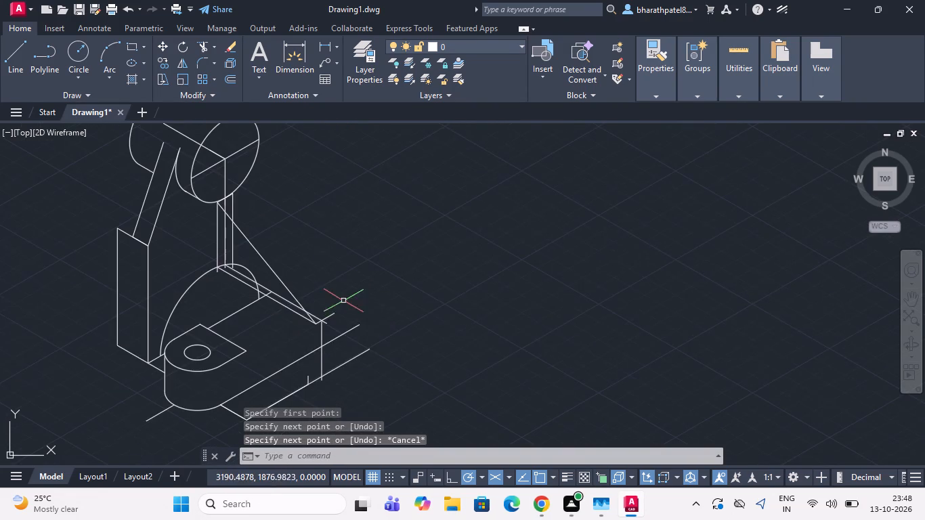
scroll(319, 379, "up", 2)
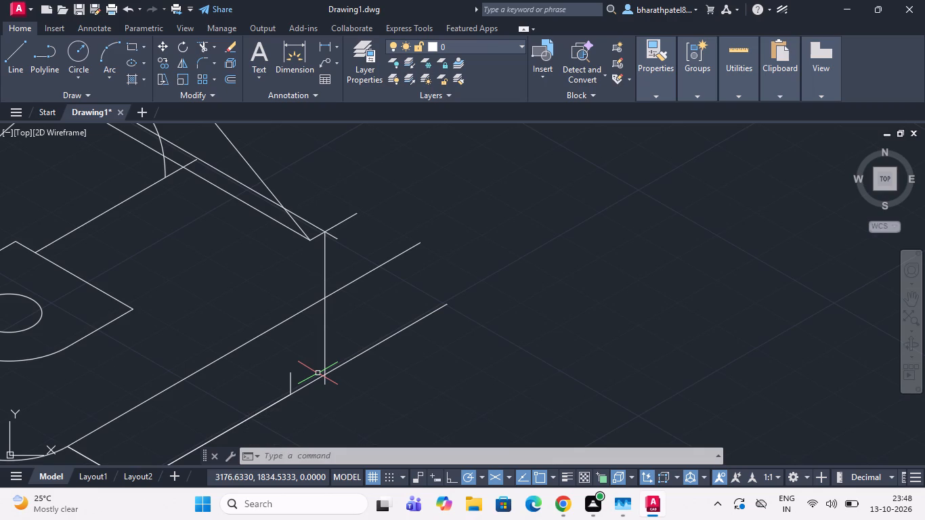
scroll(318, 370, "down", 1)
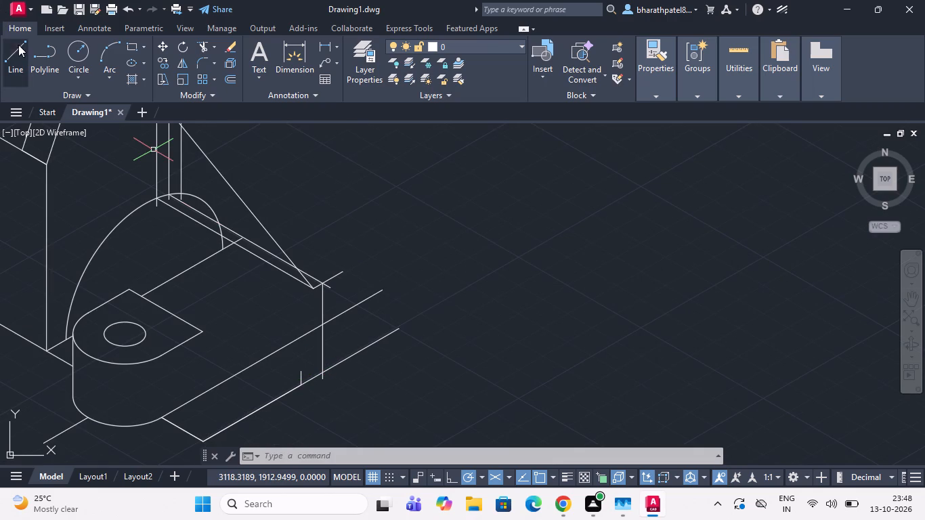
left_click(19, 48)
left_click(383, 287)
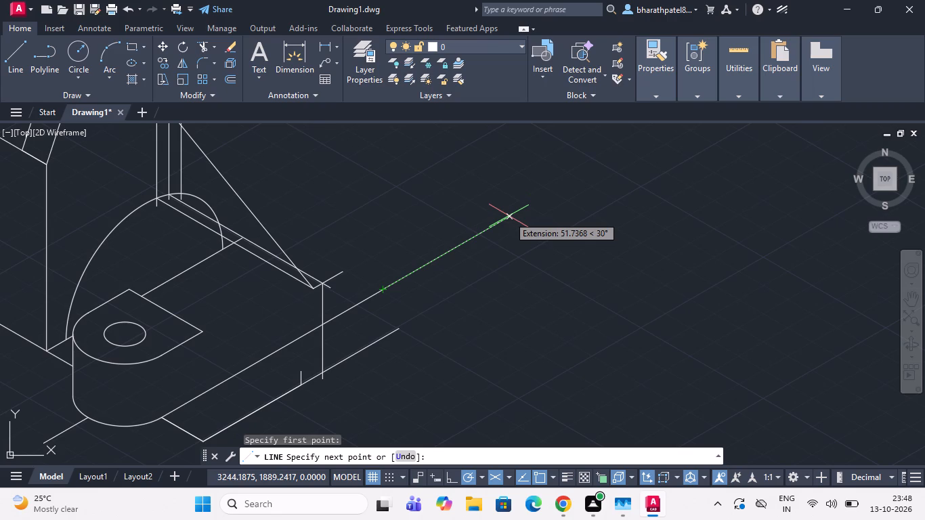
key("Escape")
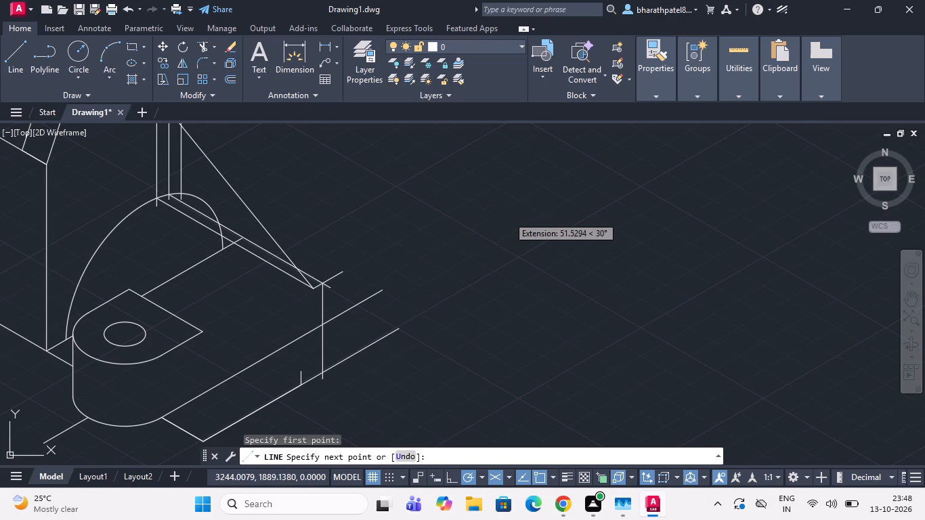
Erase the base's upper and lower long 30° front edges, including the overlapping segment on the lower one.
left_click(251, 366)
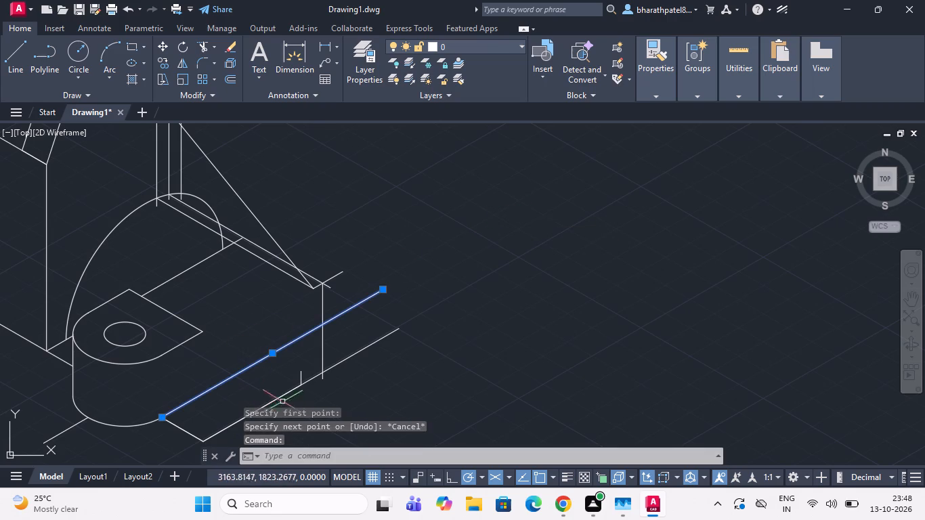
left_click(290, 391)
left_click(331, 366)
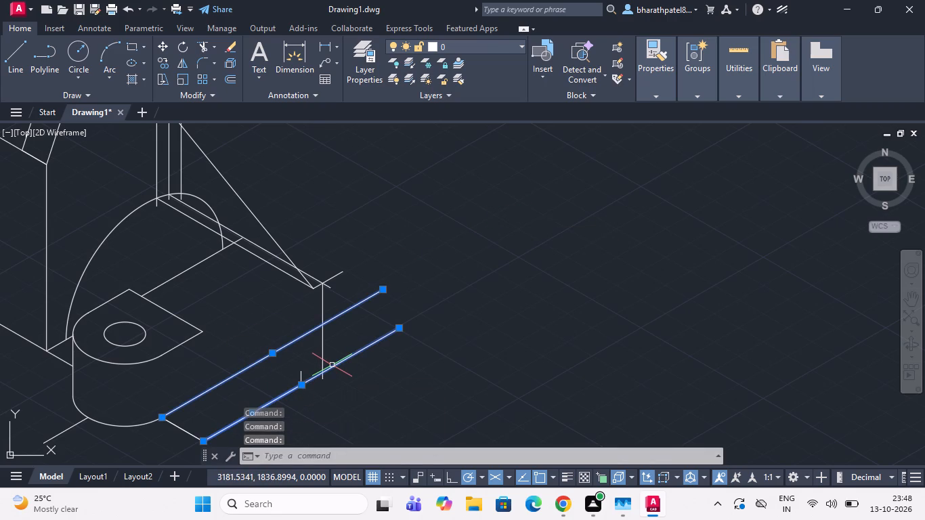
key("Delete")
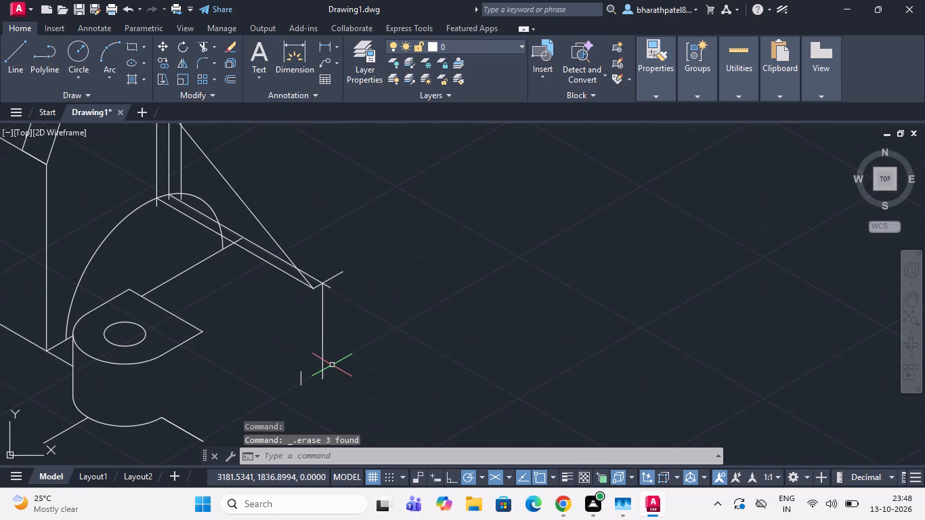
Draw a vertical line about 36 units down from the rib's middle line at the rear arc, crossing the base's 30° edge.
scroll(357, 320, "down", 2)
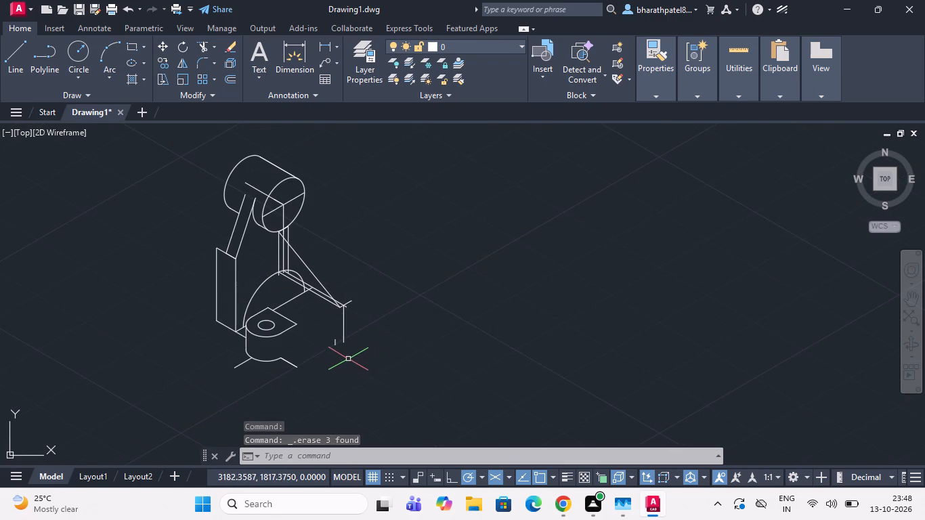
scroll(348, 357, "up", 2)
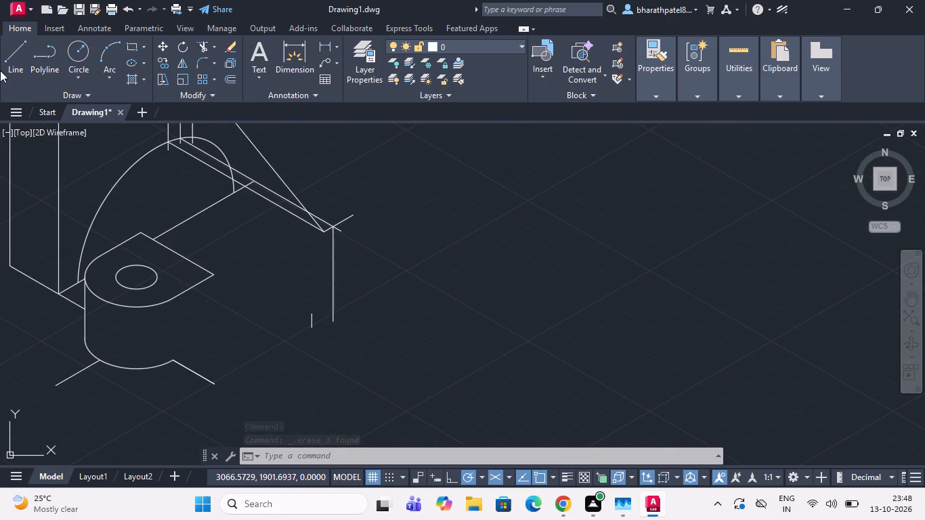
left_click(10, 56)
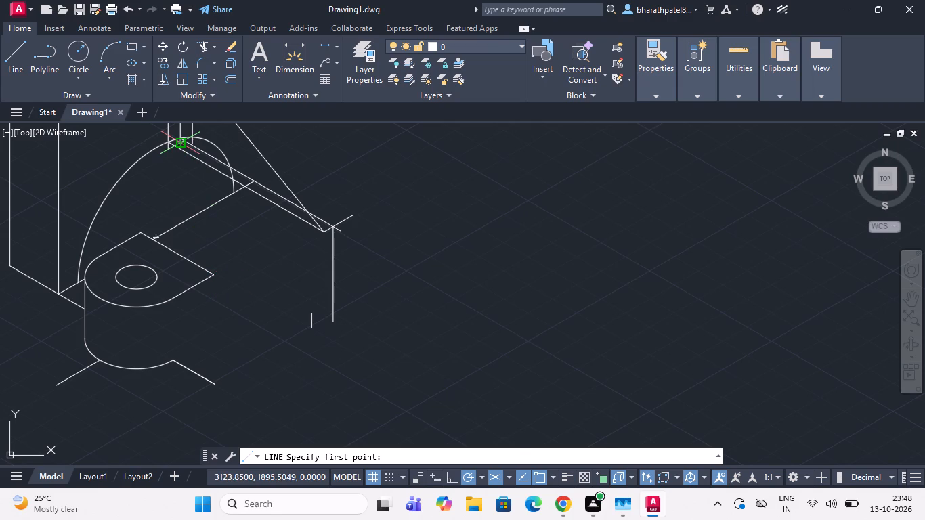
scroll(180, 140, "up", 7)
scroll(175, 137, "down", 3)
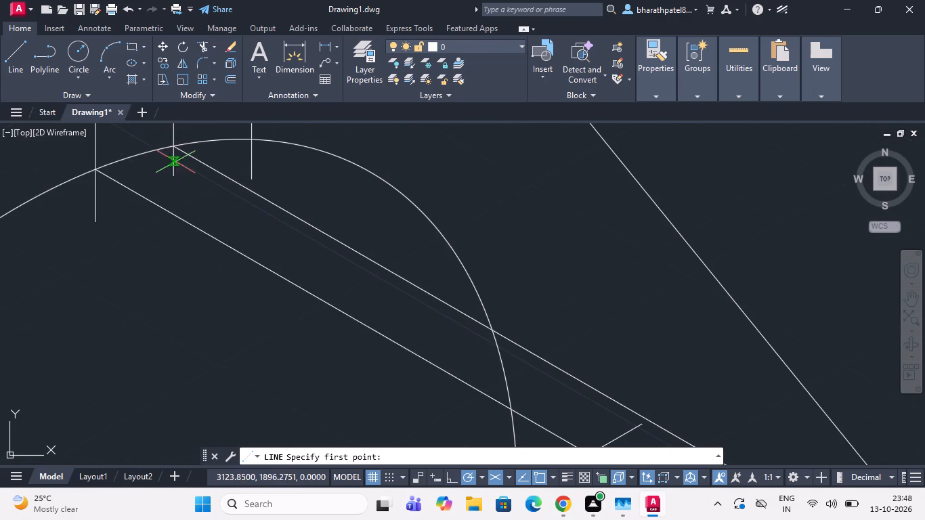
scroll(152, 127, "up", 2)
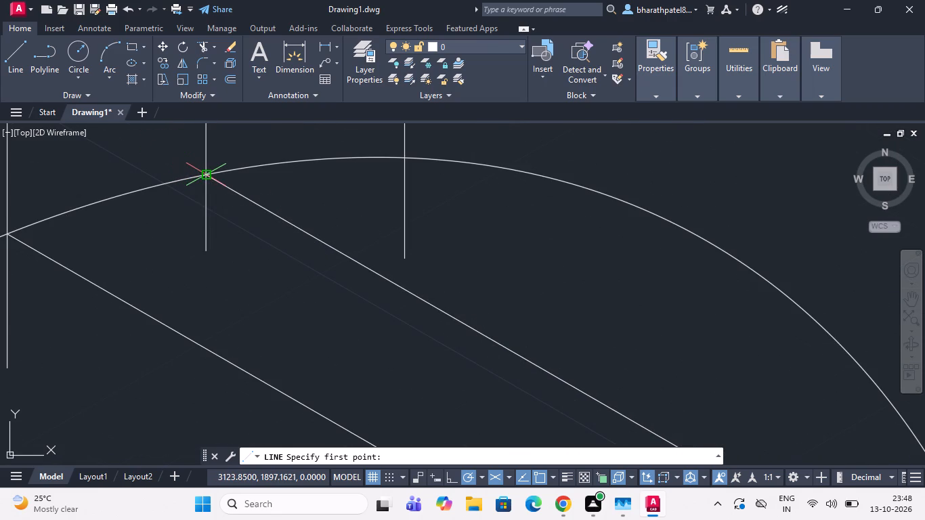
left_click(205, 174)
scroll(205, 174, "down", 7)
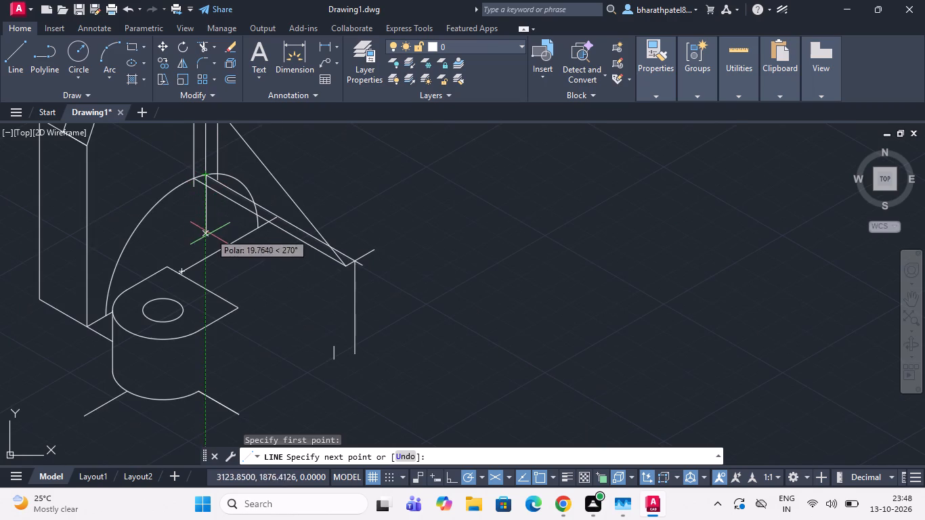
scroll(211, 238, "up", 1)
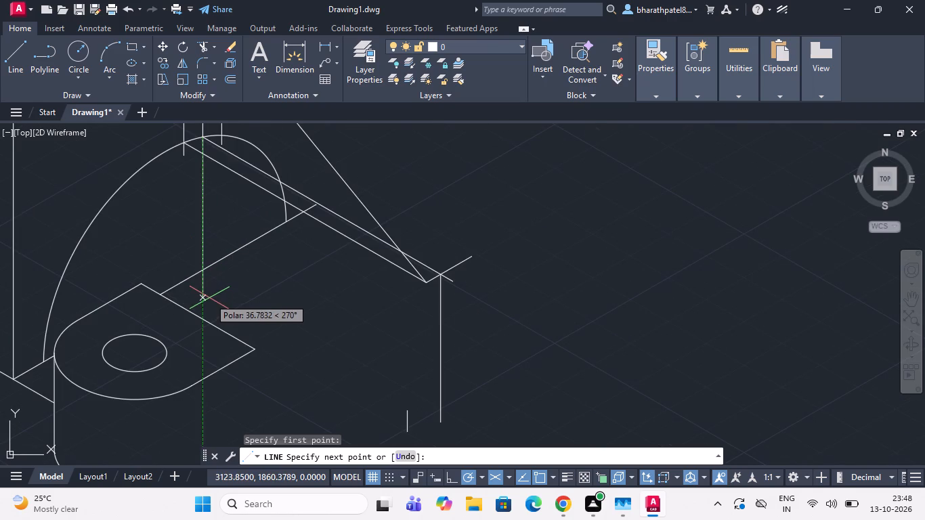
left_click(209, 297)
key("Escape")
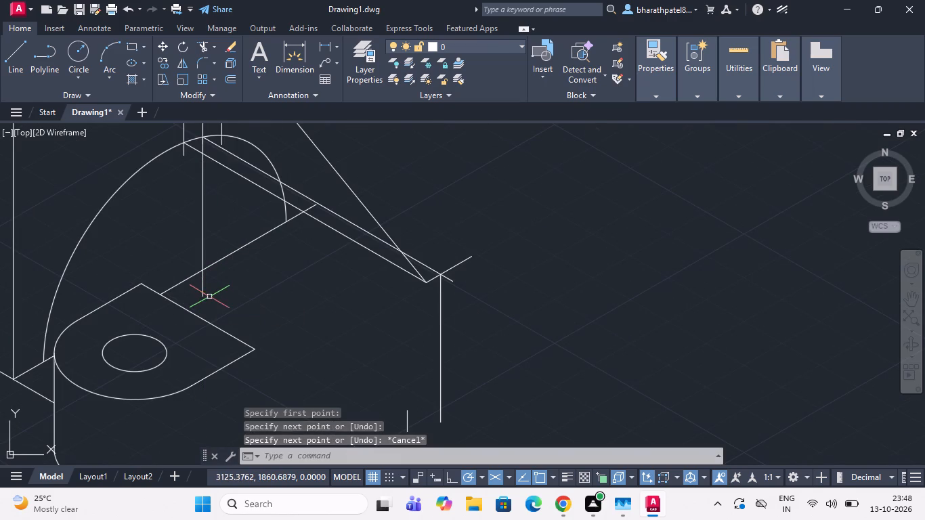
Draw a 330° line about 70 units long from the rear vertical's crossing with the base's 30° edge, past the rib's outer vertical.
left_click(15, 49)
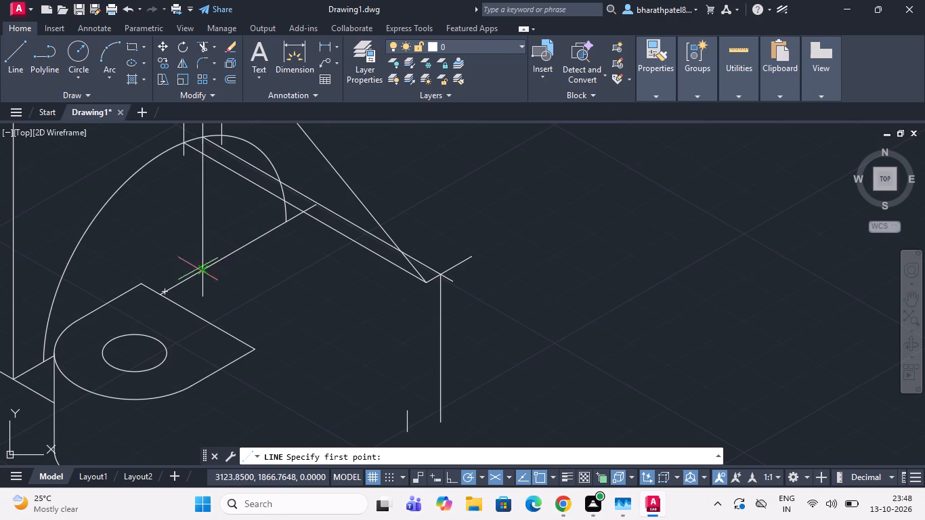
scroll(196, 270, "up", 4)
left_click(232, 265)
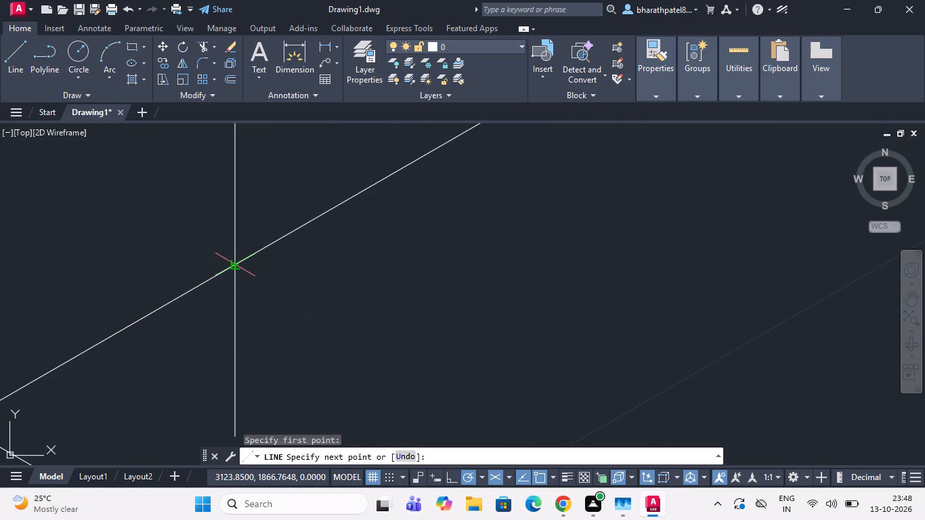
scroll(233, 262, "down", 6)
scroll(305, 324, "up", 2)
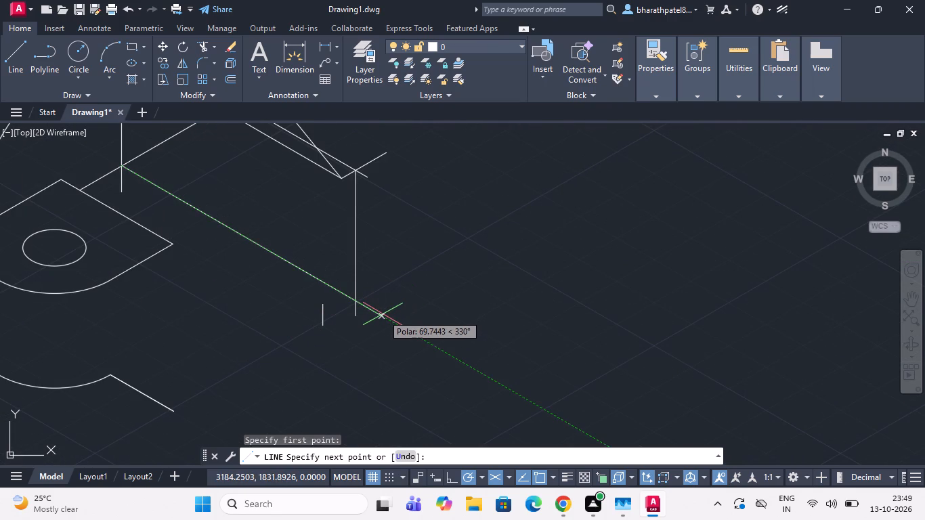
left_click(383, 314)
key("Escape")
scroll(380, 293, "up", 1)
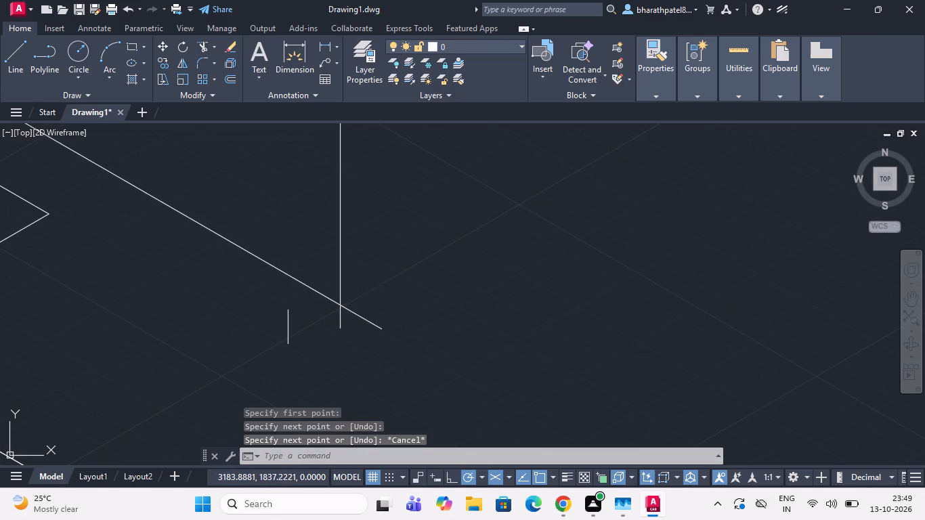
scroll(379, 301, "down", 3)
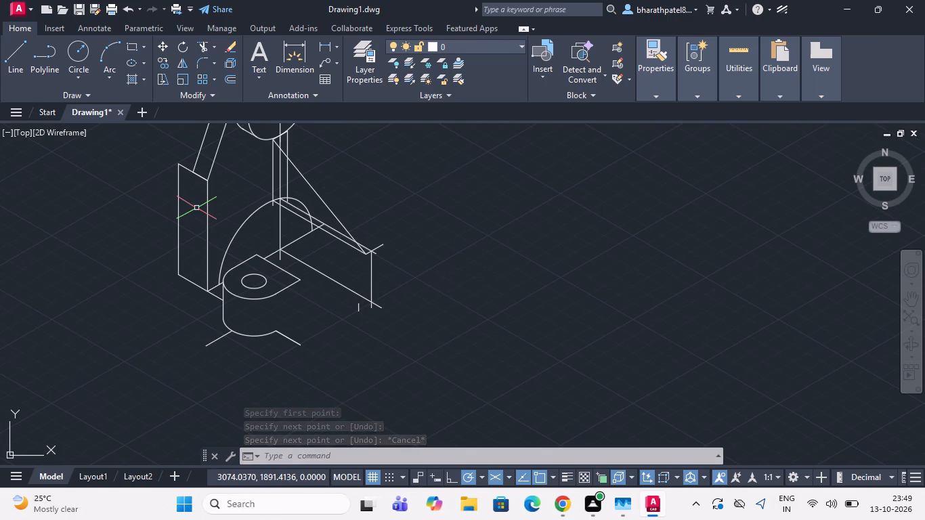
Measure the aligned distance along the new 330° line between its crossings with the rear and outer vertical lines.
left_click(320, 43)
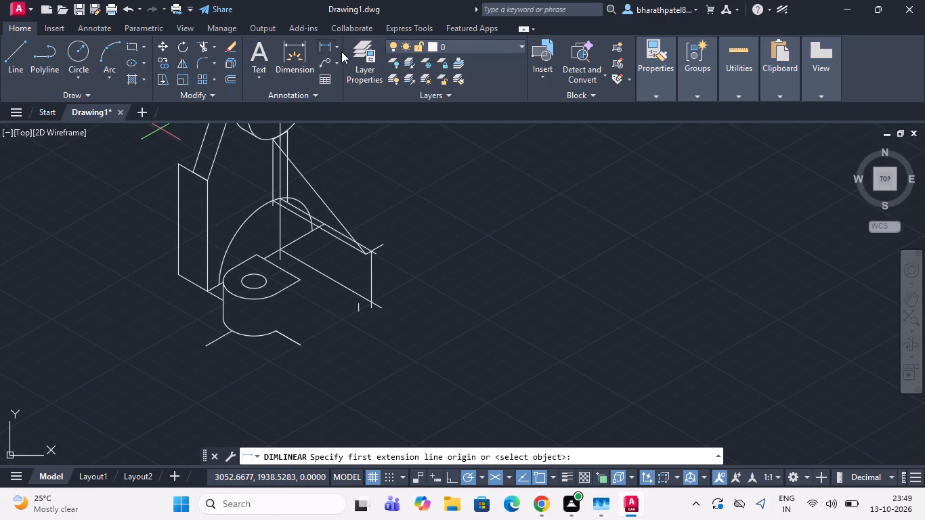
left_click(338, 45)
left_click(339, 100)
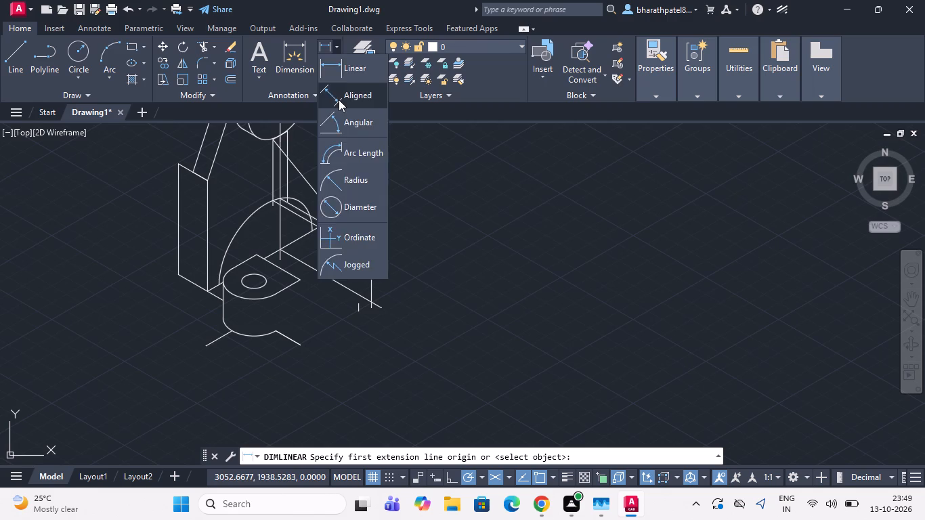
scroll(272, 289, "up", 3)
scroll(318, 158, "down", 2)
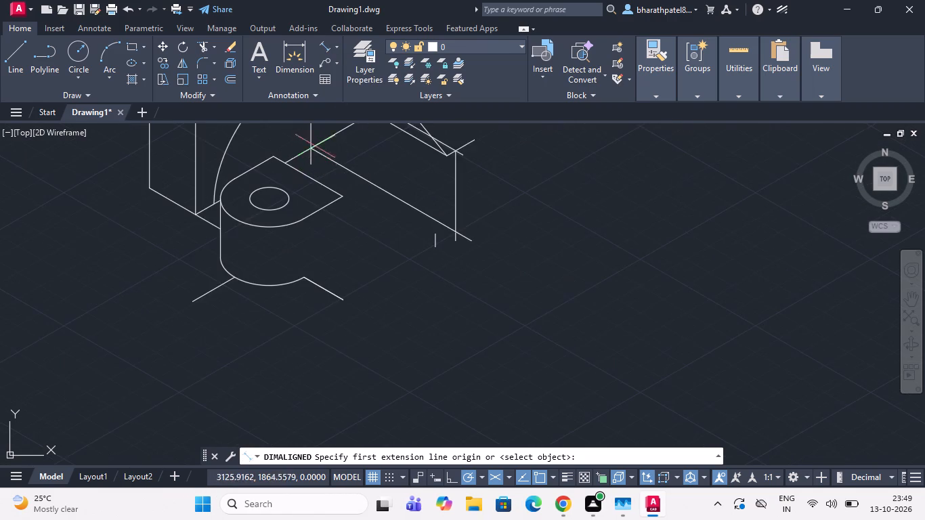
scroll(314, 142, "up", 3)
left_click(303, 167)
scroll(303, 167, "down", 1)
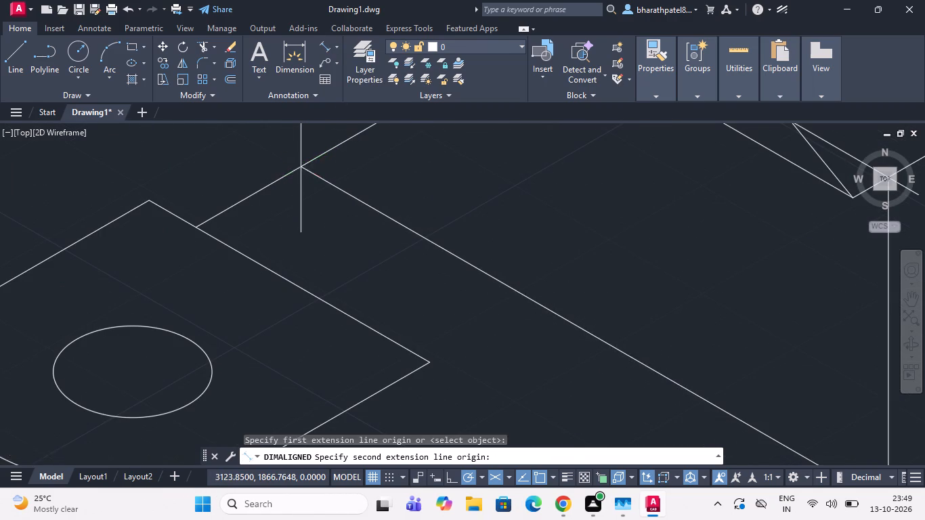
scroll(303, 167, "down", 3)
scroll(463, 265, "up", 2)
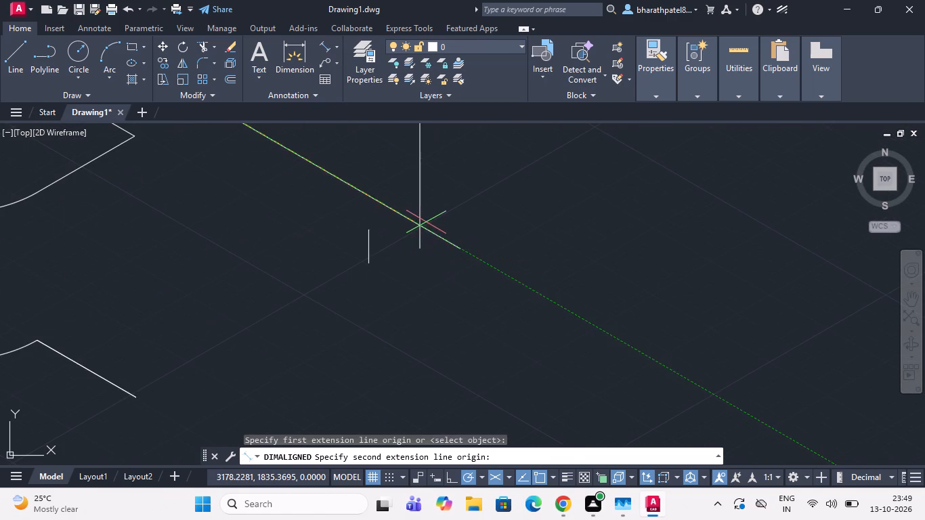
scroll(418, 227, "up", 2)
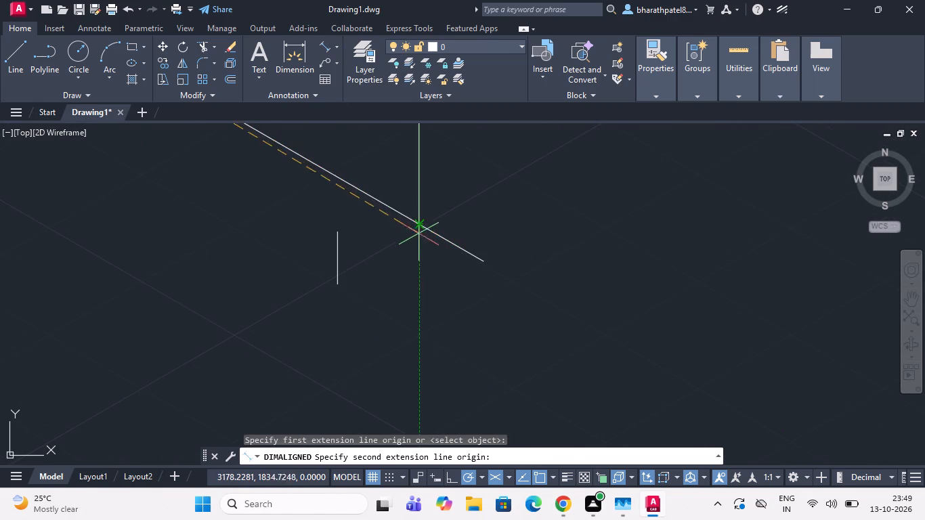
left_click(420, 223)
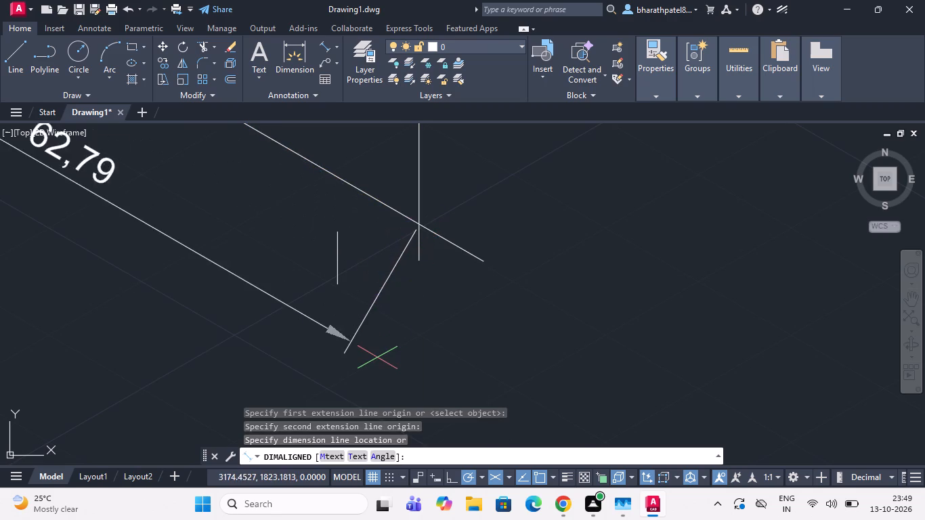
scroll(377, 358, "down", 2)
key("Escape")
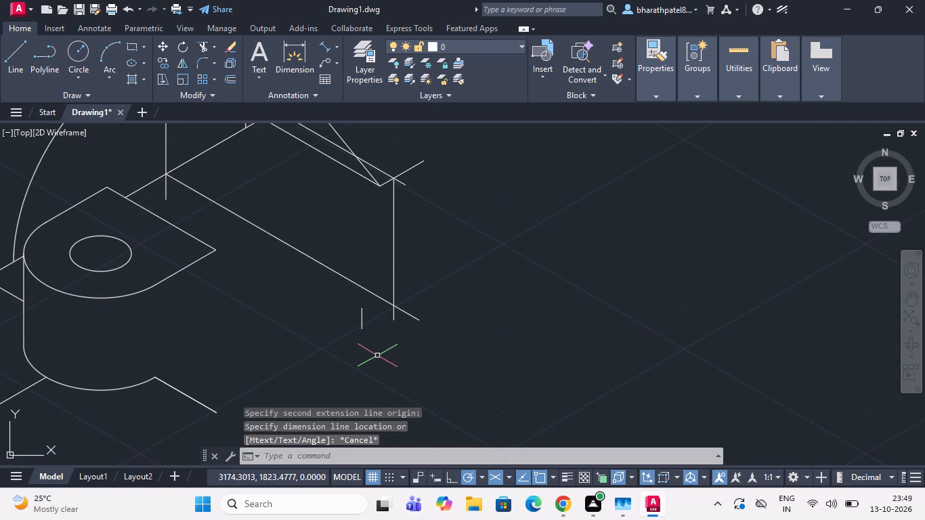
scroll(377, 355, "up", 1)
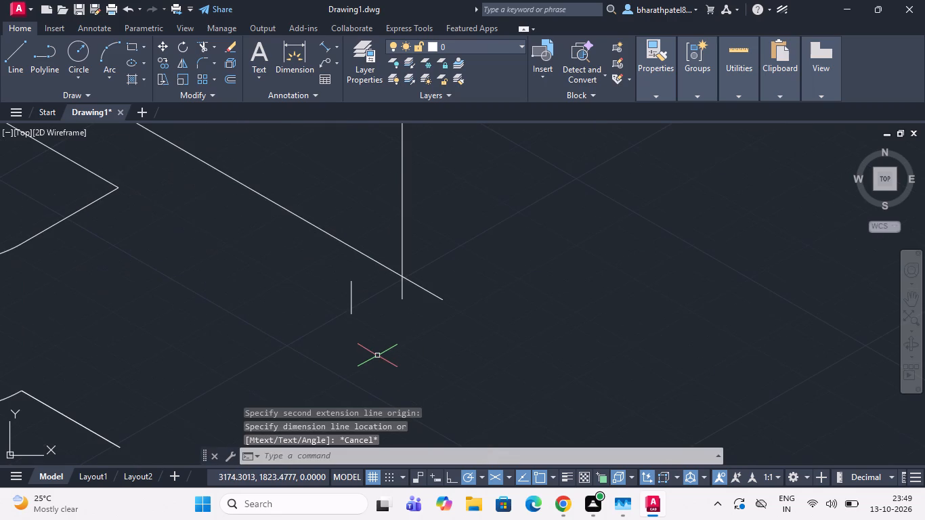
scroll(423, 291, "down", 2)
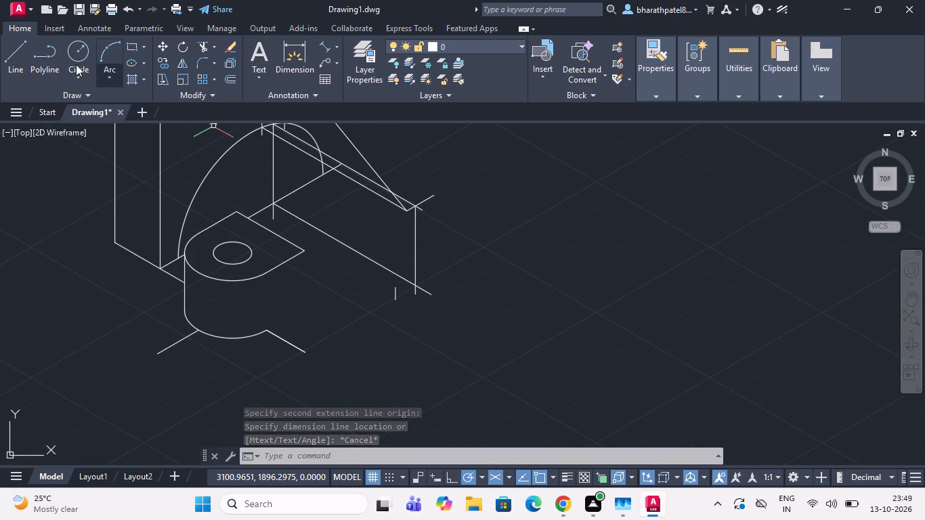
Draw a 64-unit line at 330° from the rear crossing over the previous line, ending with a short vertical about 6 units down.
left_click(14, 55)
scroll(288, 196, "up", 1)
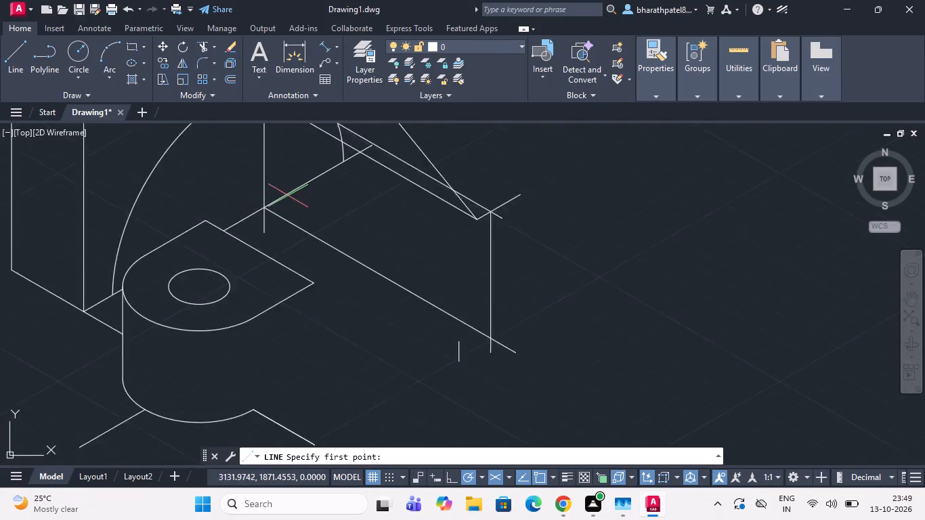
scroll(288, 196, "up", 1)
left_click(250, 213)
scroll(250, 213, "down", 4)
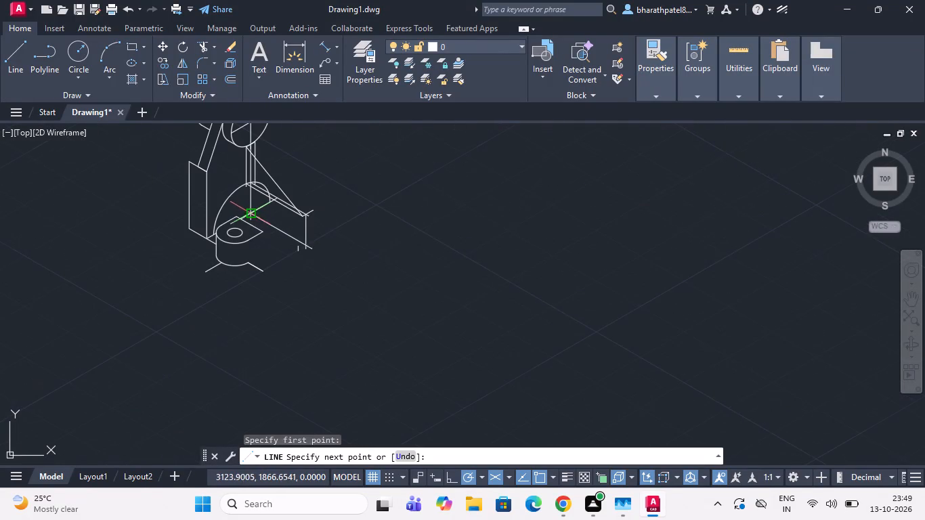
type("64")
key("Return")
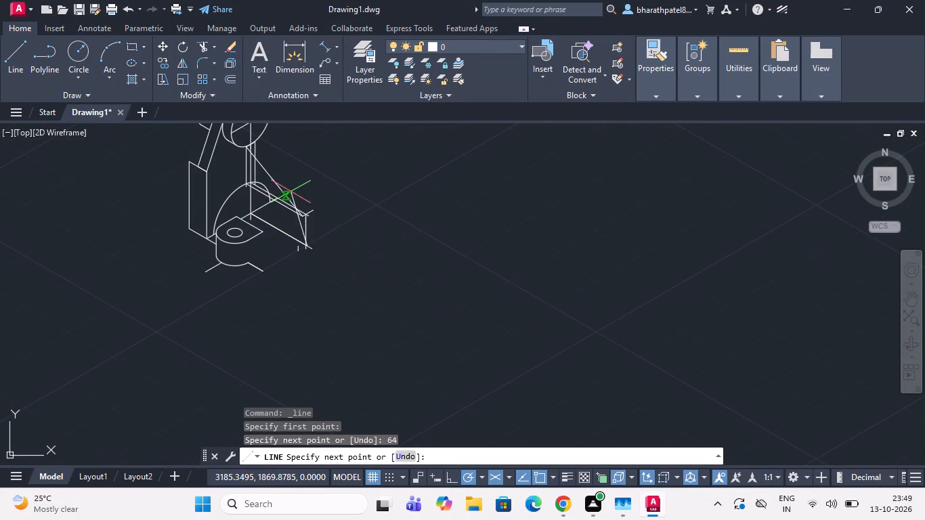
scroll(293, 244, "up", 4)
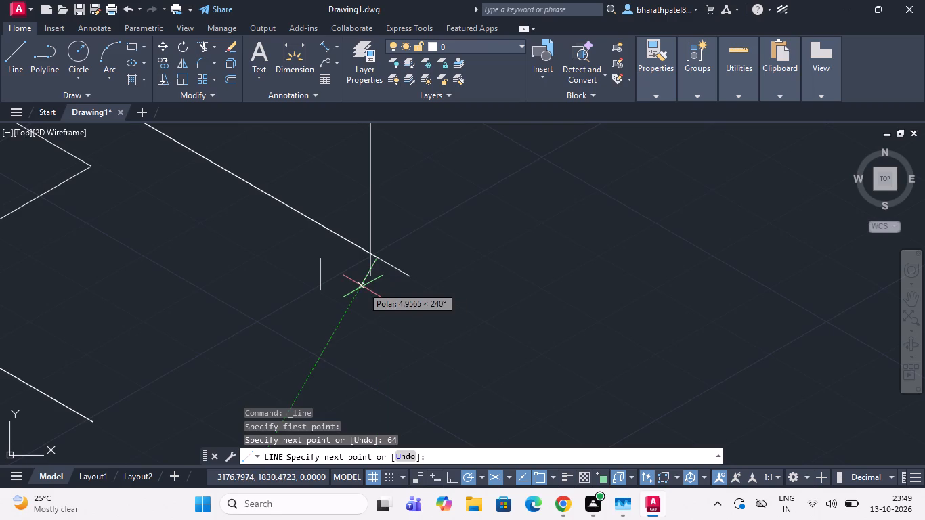
left_click(379, 299)
key("Escape")
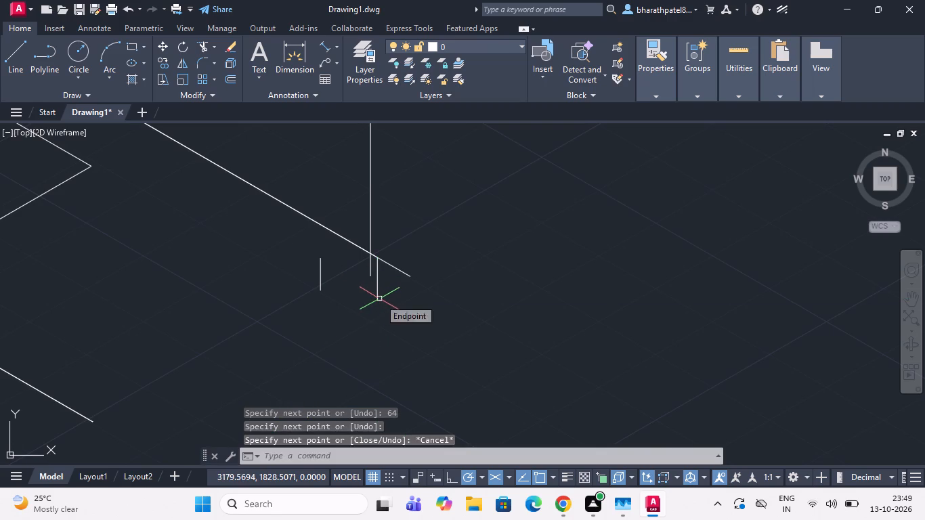
Trim the overshooting ends of the 330° line and rib's outer vertical at the base corner, and remove the stray short vertical.
left_click(203, 43)
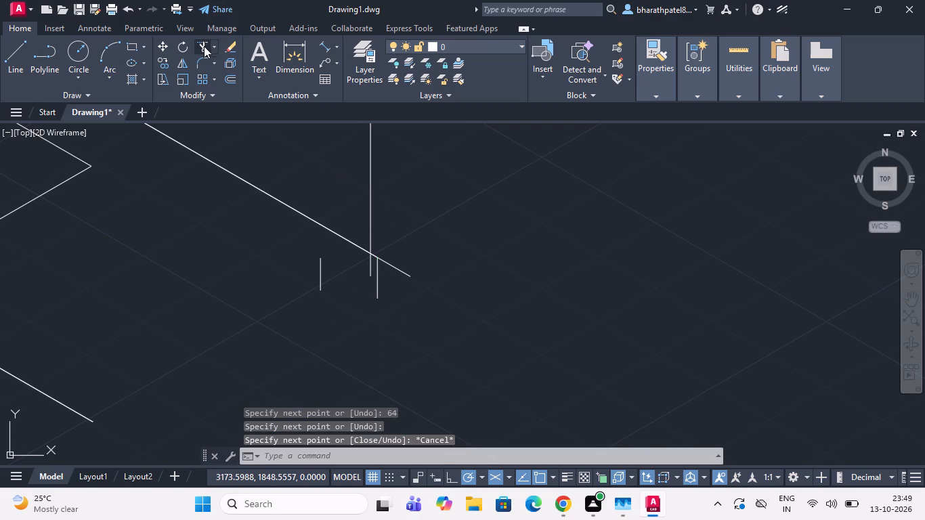
left_click_drag(405, 249, 393, 280)
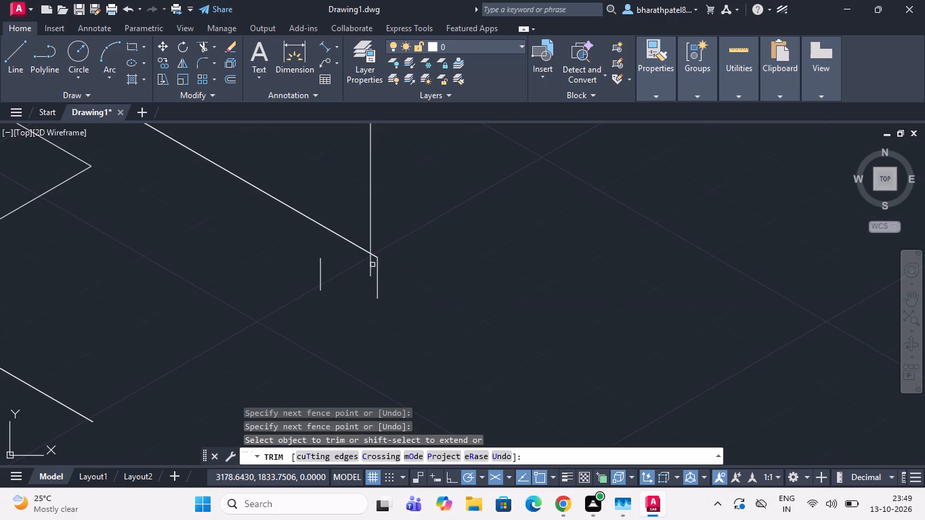
left_click(372, 265)
left_click_drag(325, 270, 288, 270)
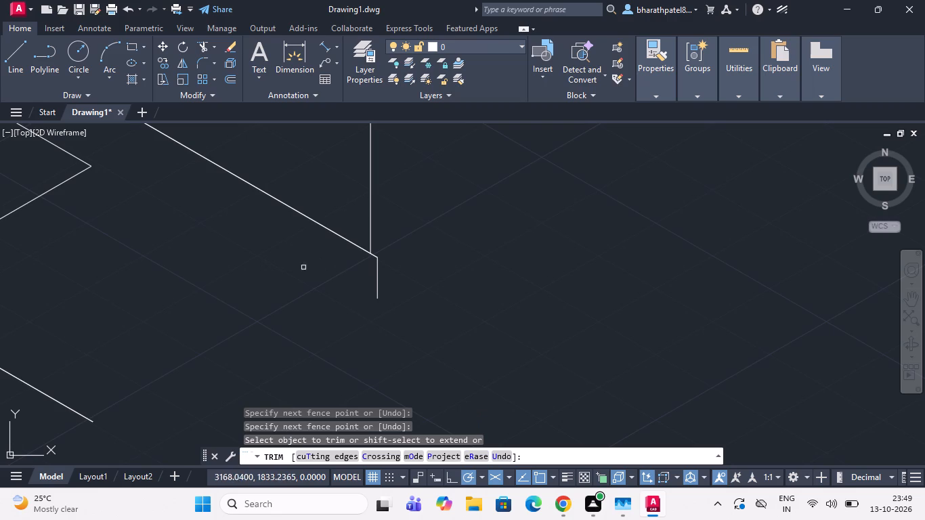
scroll(431, 263, "up", 2)
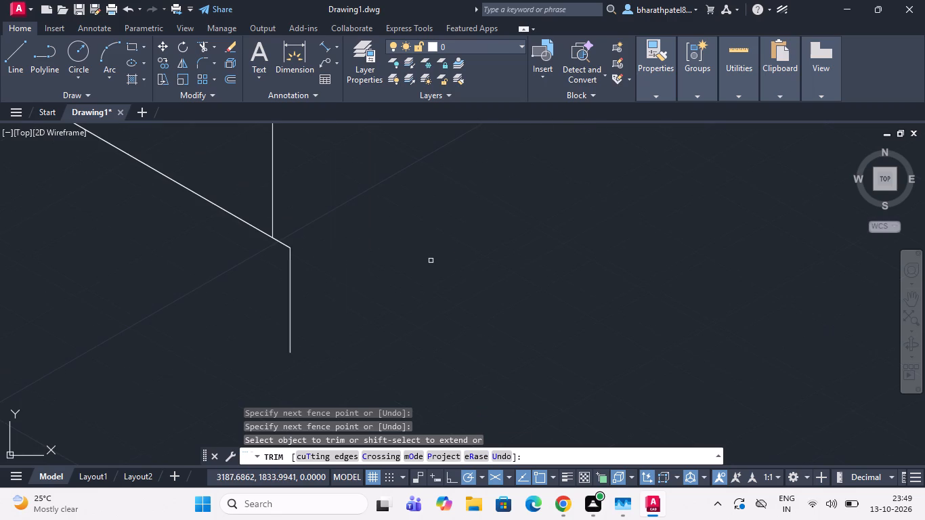
key("Escape")
Draw a 40-unit line at 210° from the base's outer corner, continuing with a 64-unit line at 150° toward the rounded lug.
scroll(432, 274, "down", 3)
left_click(12, 50)
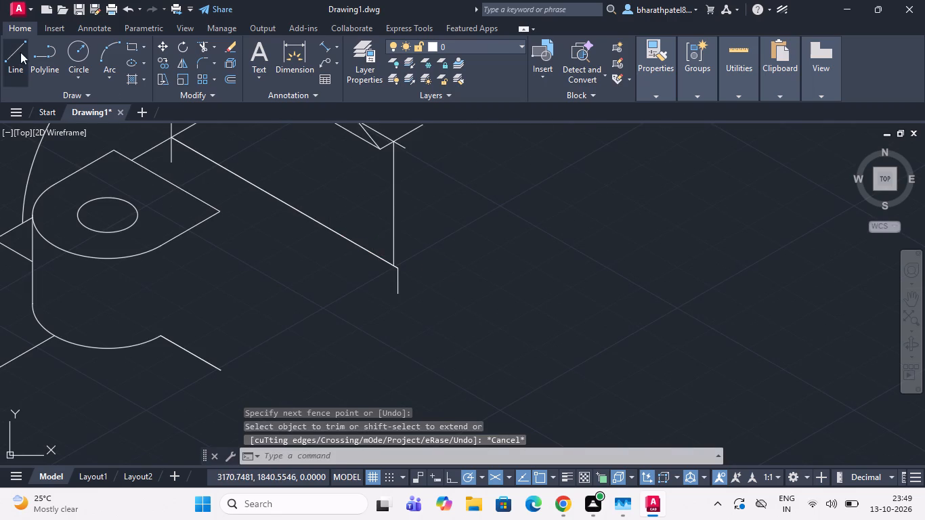
left_click(400, 265)
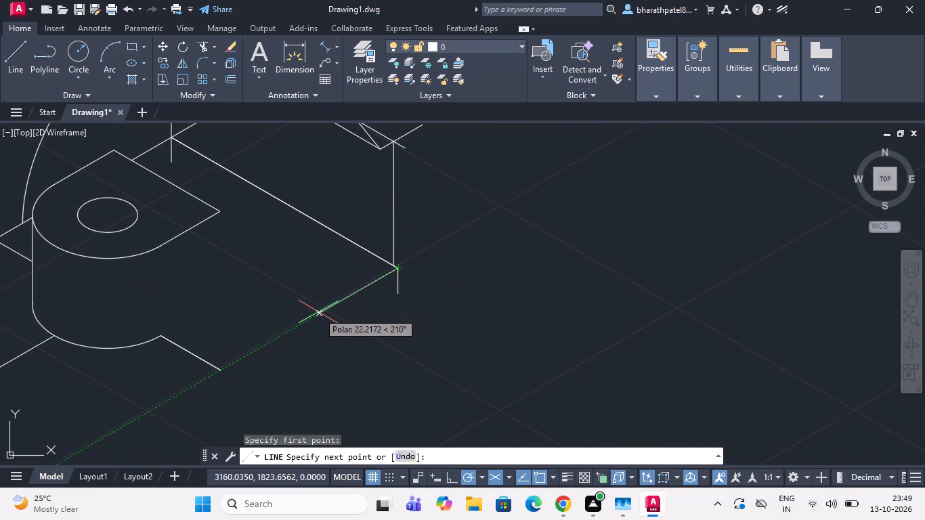
type("40")
key("Return")
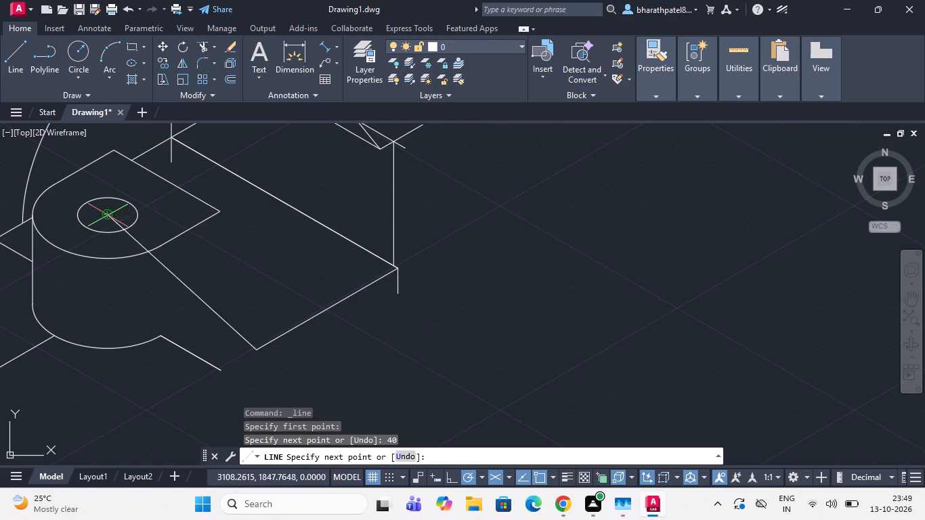
scroll(141, 284, "up", 3)
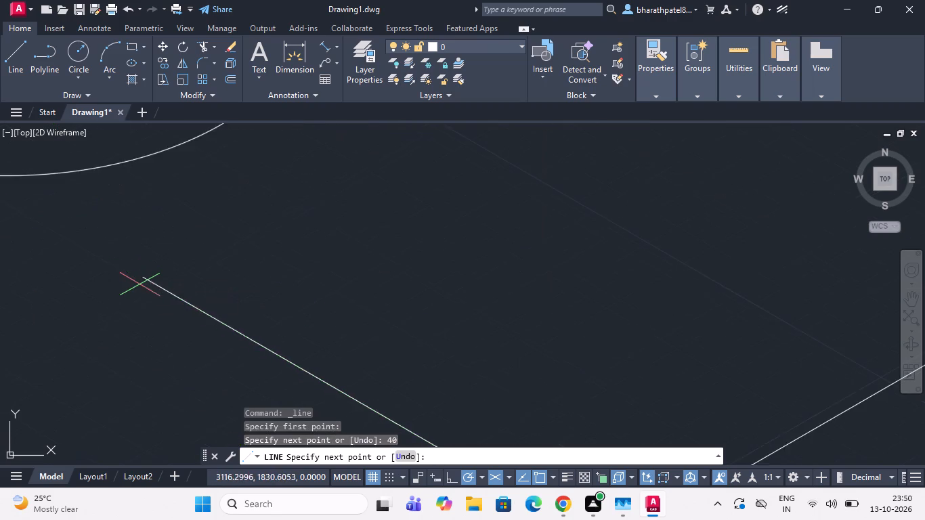
scroll(139, 284, "down", 7)
scroll(120, 250, "up", 3)
scroll(120, 250, "down", 1)
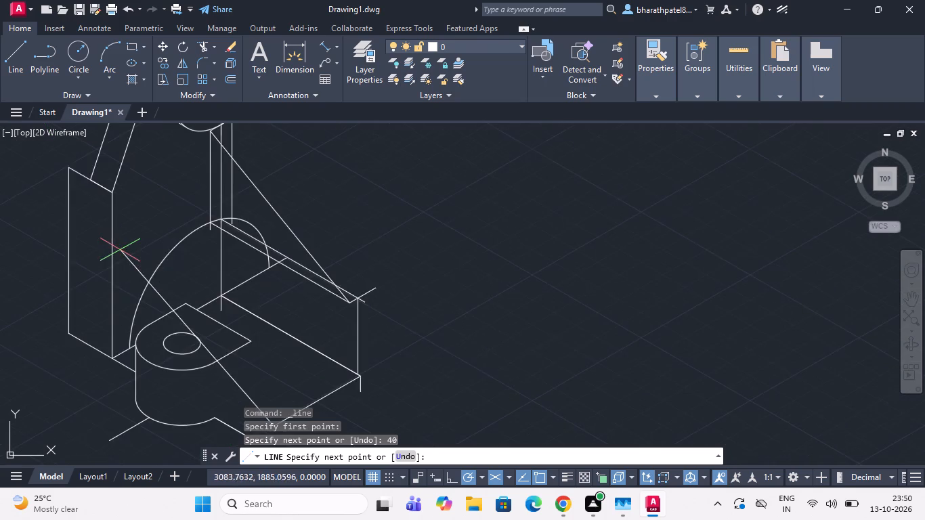
scroll(111, 294, "up", 2)
scroll(110, 294, "down", 3)
scroll(104, 338, "up", 3)
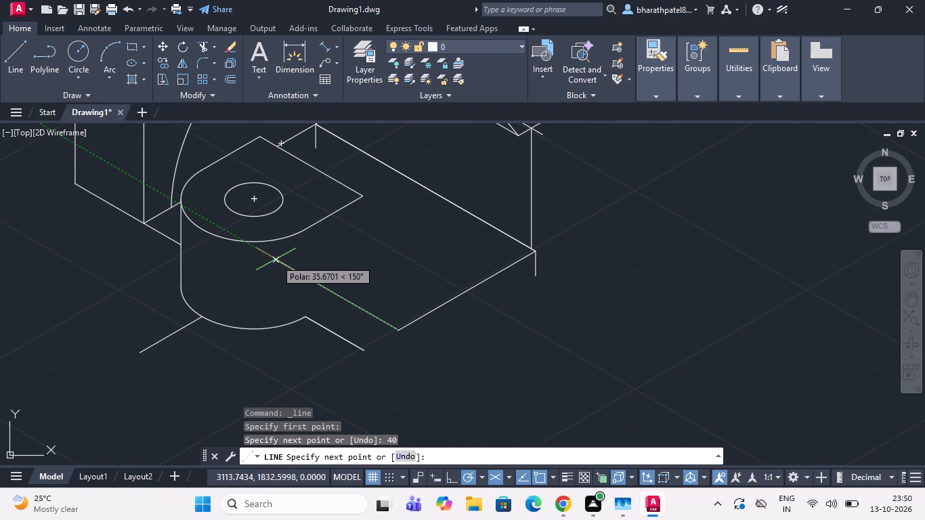
type("64")
key("Return")
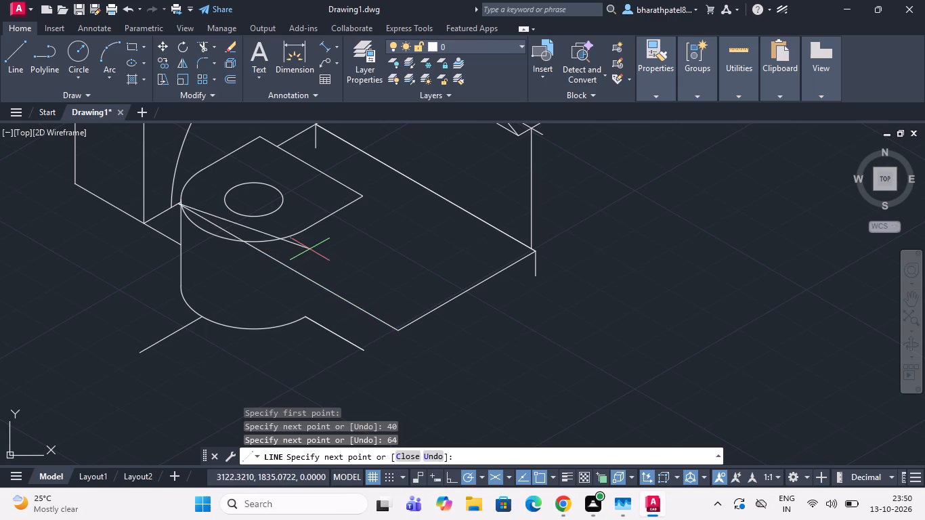
key("Escape")
Draw a 40-unit line at 30° from the base's corner at the rib's foot, continuing with a 64-unit line at 150°.
scroll(303, 248, "down", 2)
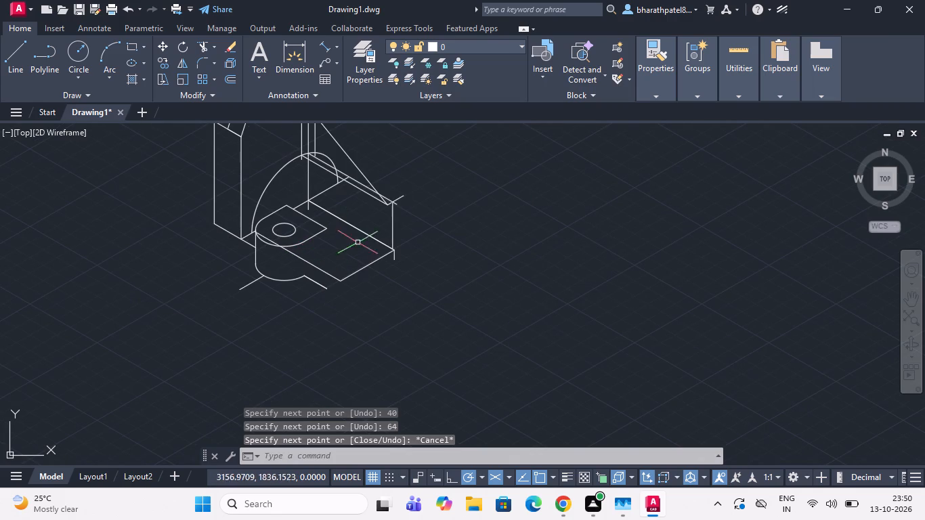
left_click(14, 57)
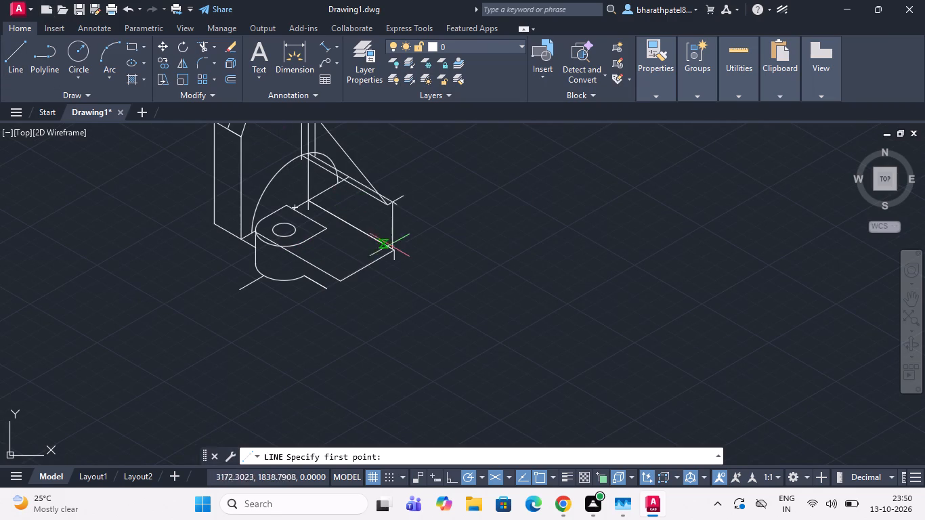
scroll(396, 250, "up", 4)
left_click(374, 254)
scroll(376, 255, "down", 3)
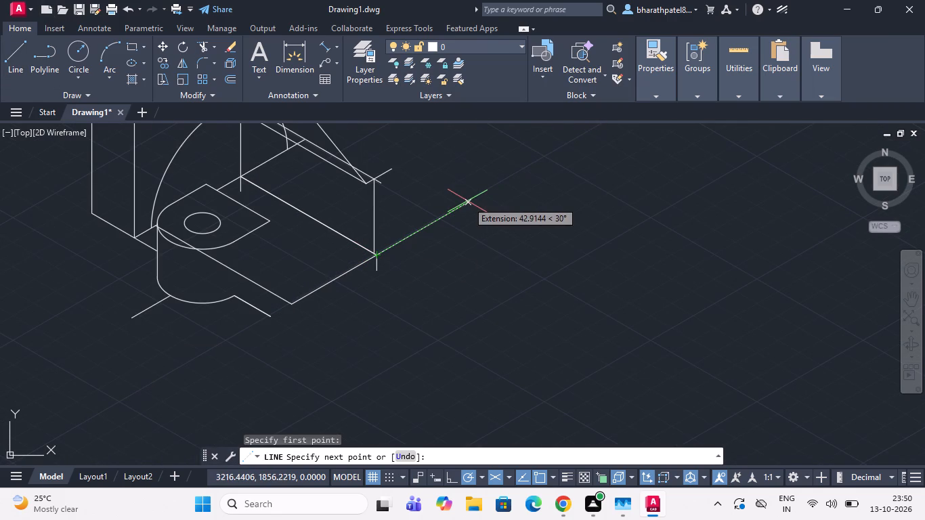
type("40")
key("Return")
scroll(466, 203, "down", 4)
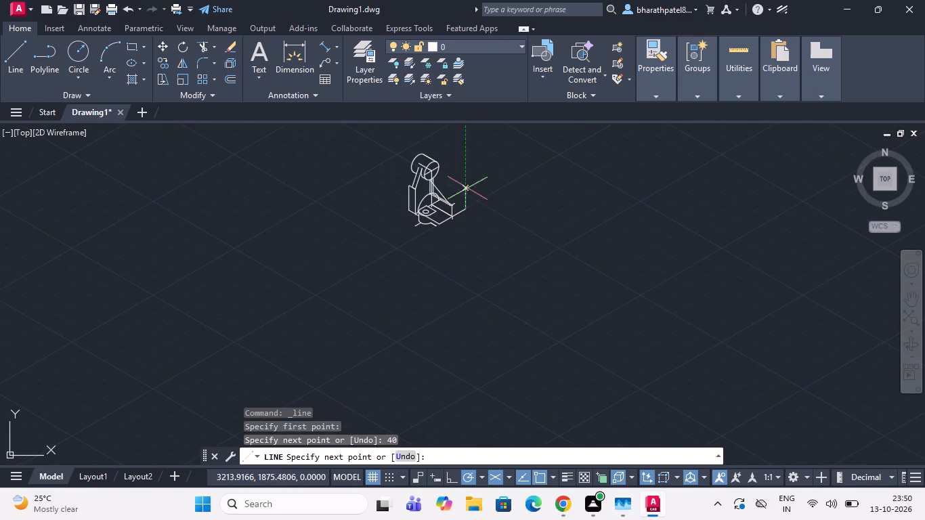
scroll(460, 166, "up", 3)
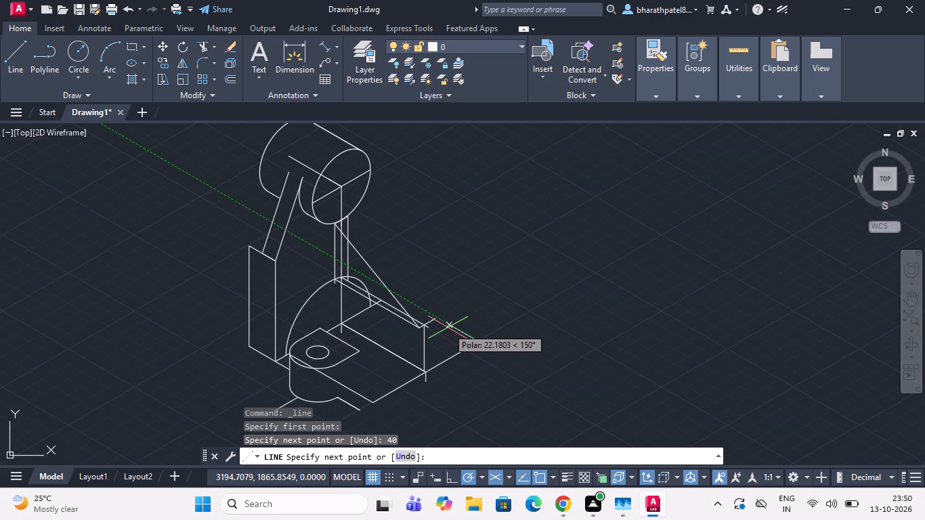
type("64")
key("Return")
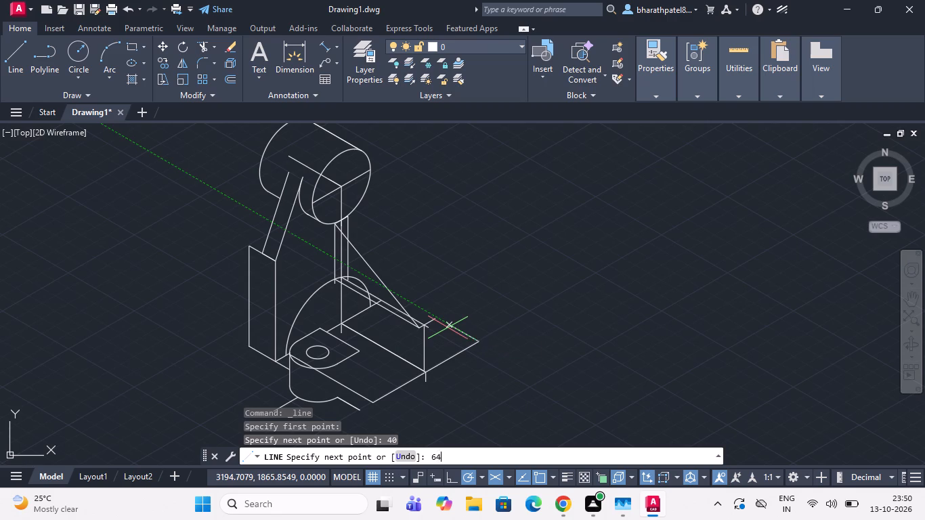
key("Escape")
Erase the stray short vertical hanging below the corner where the two 40-unit edges meet.
scroll(473, 331, "down", 2)
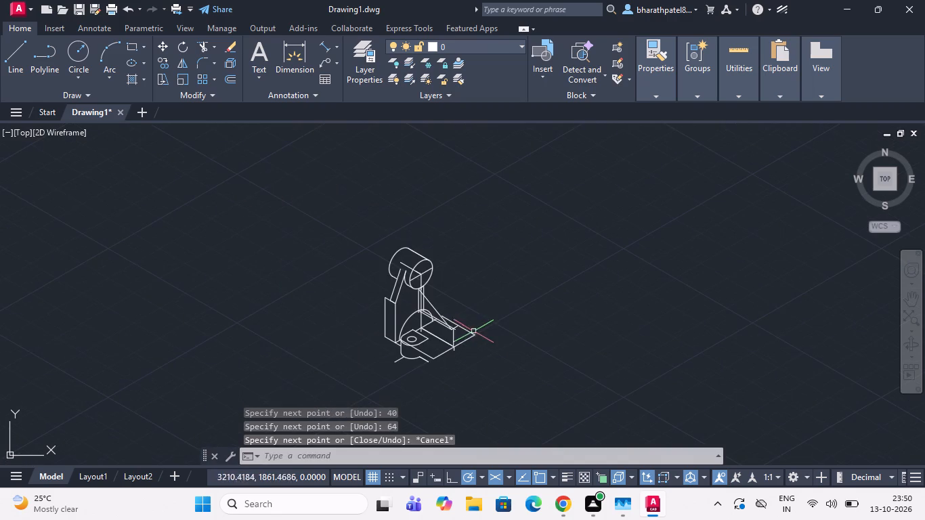
scroll(444, 343, "up", 3)
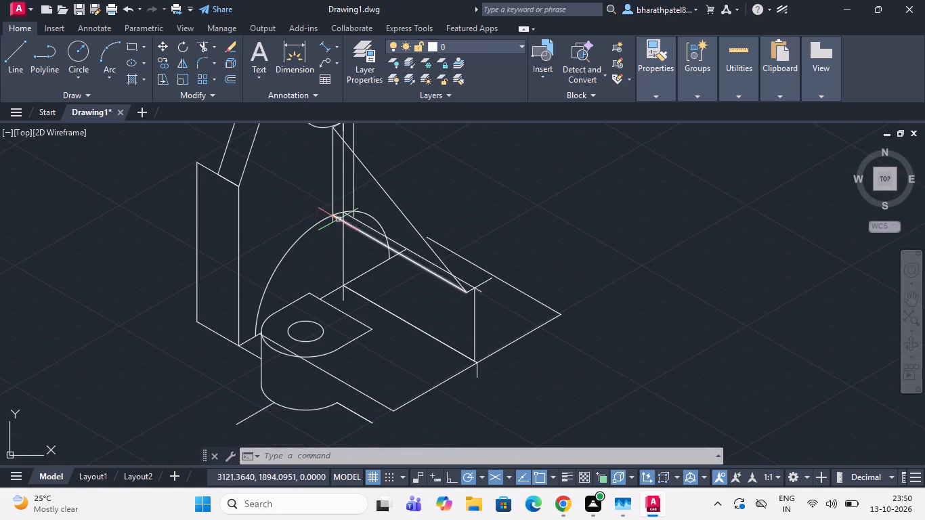
scroll(349, 235, "down", 1)
scroll(413, 322, "up", 4)
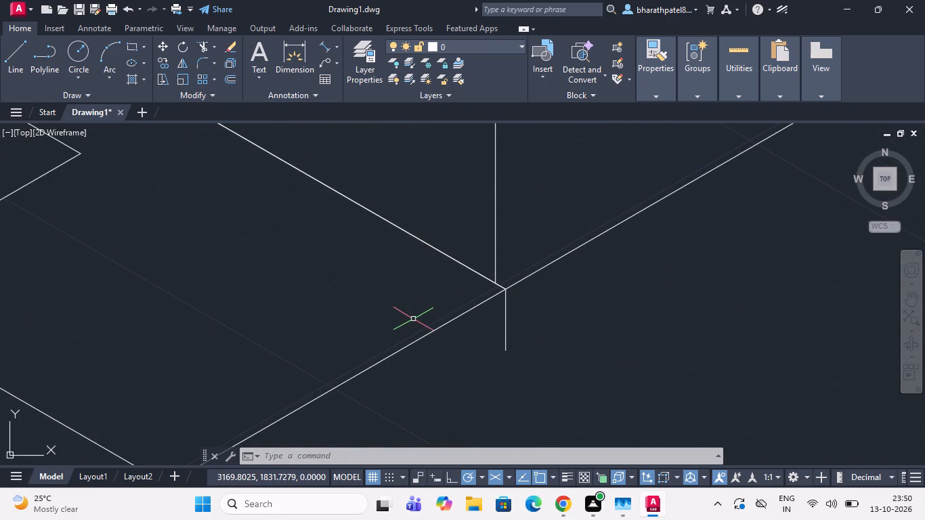
scroll(413, 319, "down", 2)
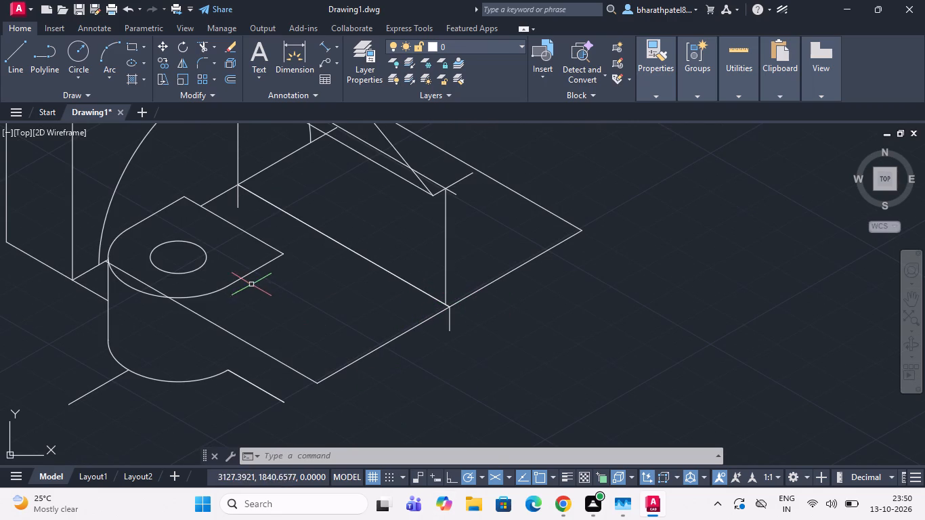
left_click(452, 327)
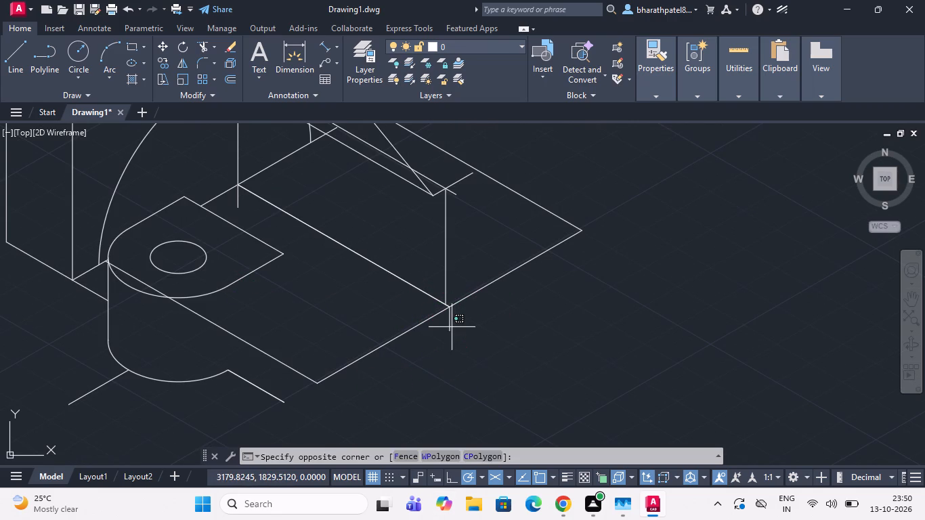
scroll(452, 327, "up", 2)
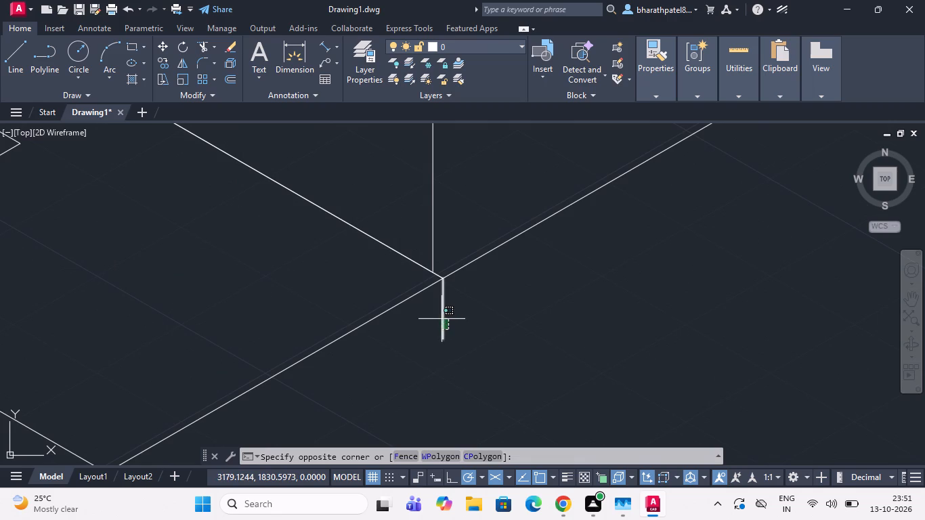
left_click(442, 319)
key("Delete")
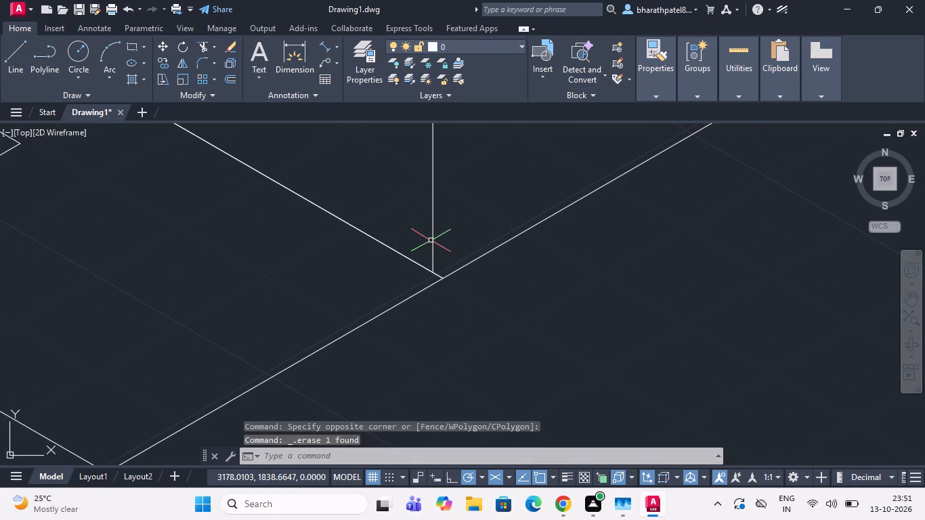
Draw a radius 18 isocircle in the right isoplane, centred where the two 40-unit edges meet.
key("e")
type("ll")
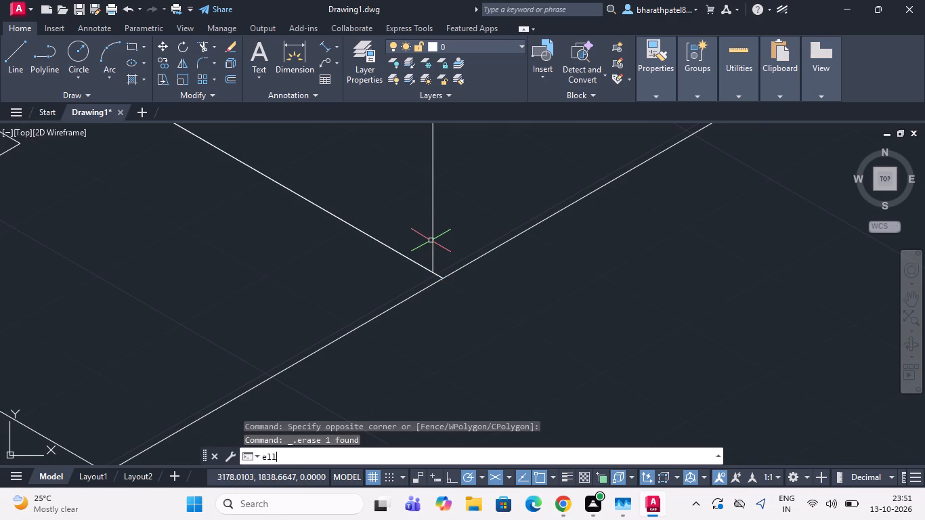
key("Return")
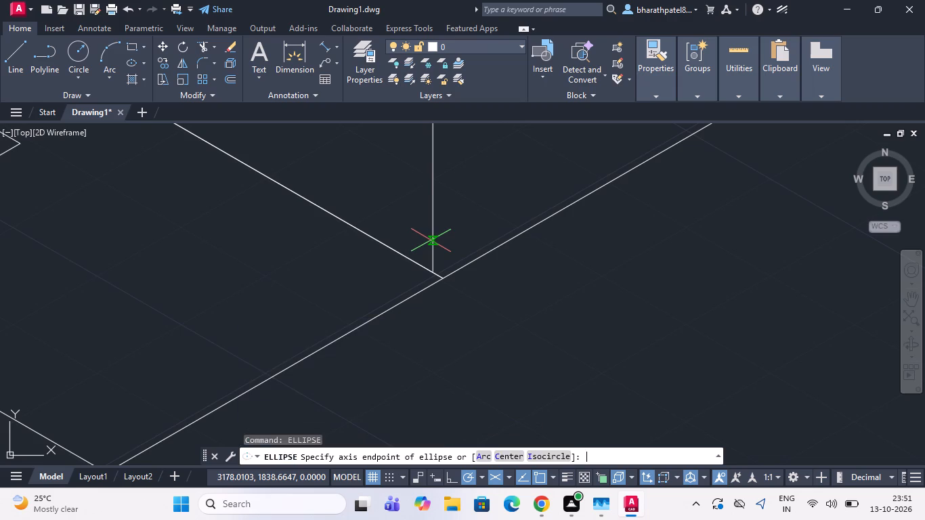
left_click(538, 452)
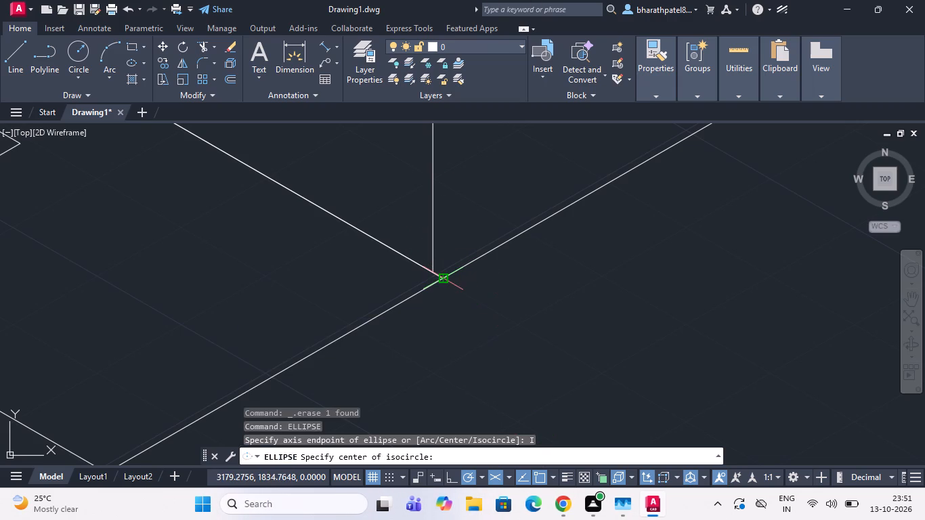
left_click(439, 278)
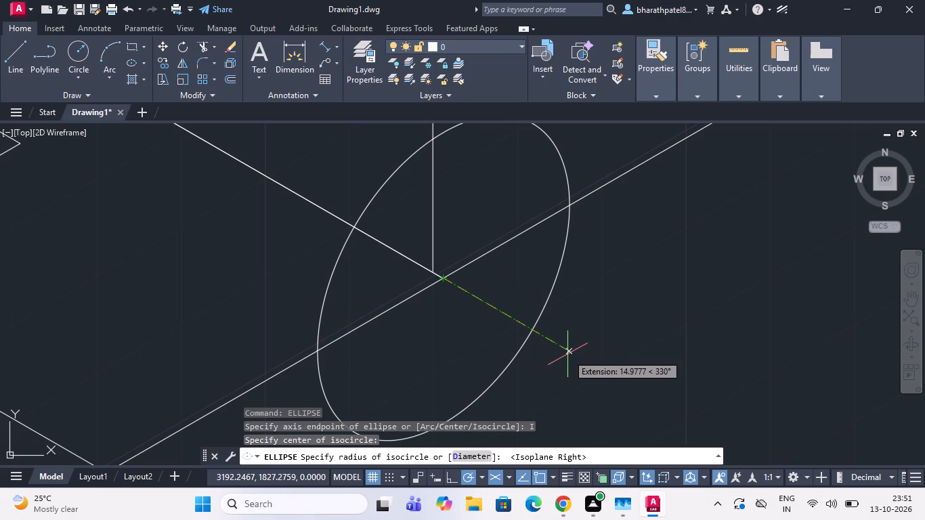
type("18")
key("Return")
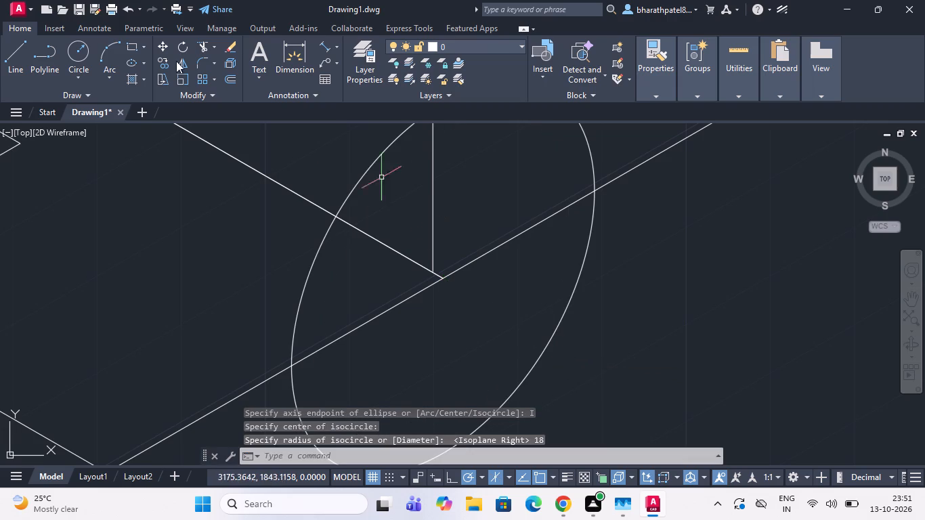
Draw a concentric radius 32 isocircle in the right isoplane about the same centre.
key("space")
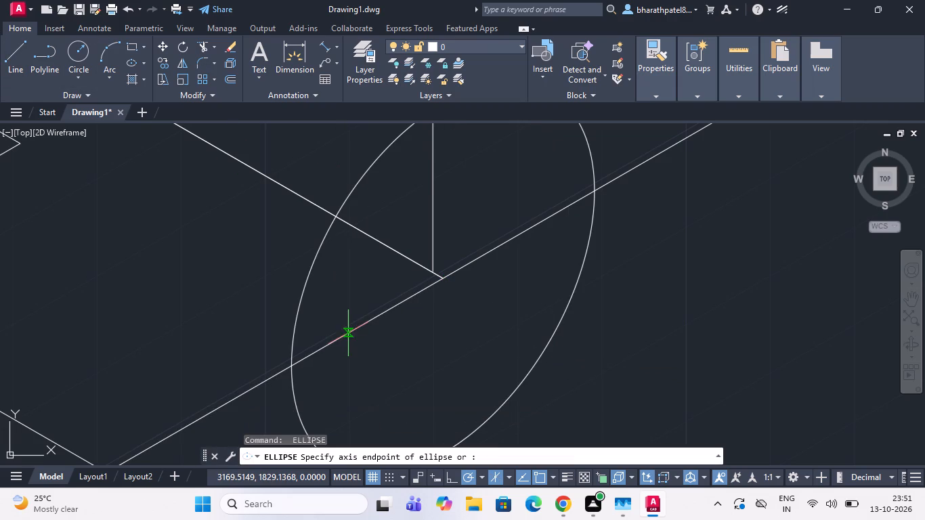
left_click(540, 456)
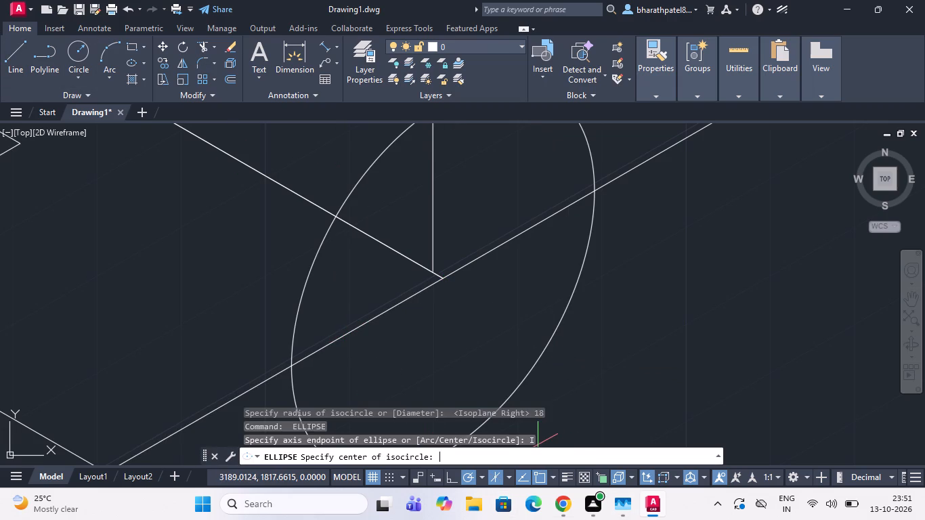
left_click(444, 280)
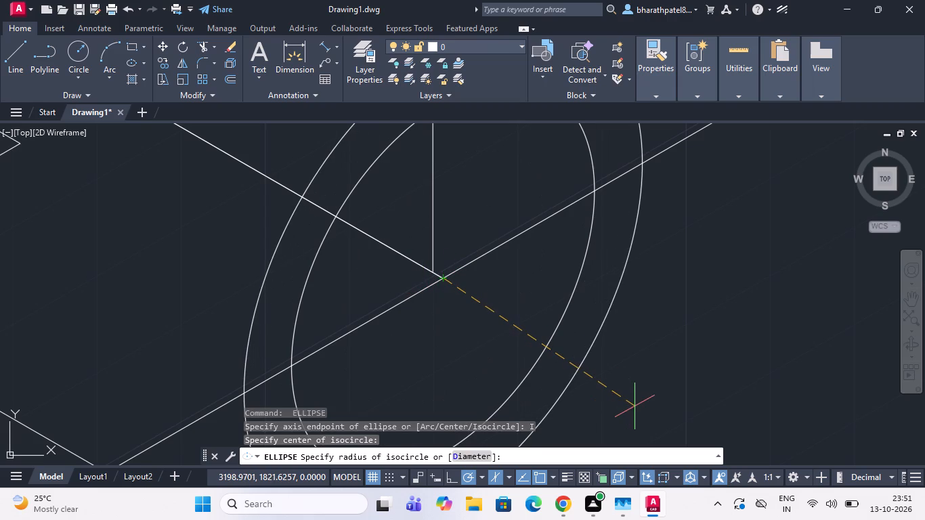
type("32")
key("Return")
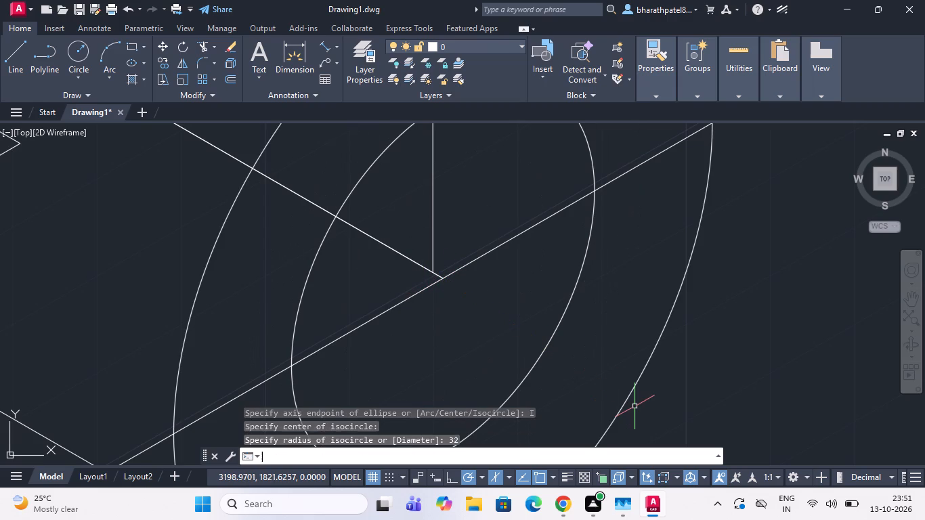
Erase the rib's outer vertical line that stands slightly off the isocircles' centre.
scroll(546, 194, "down", 3)
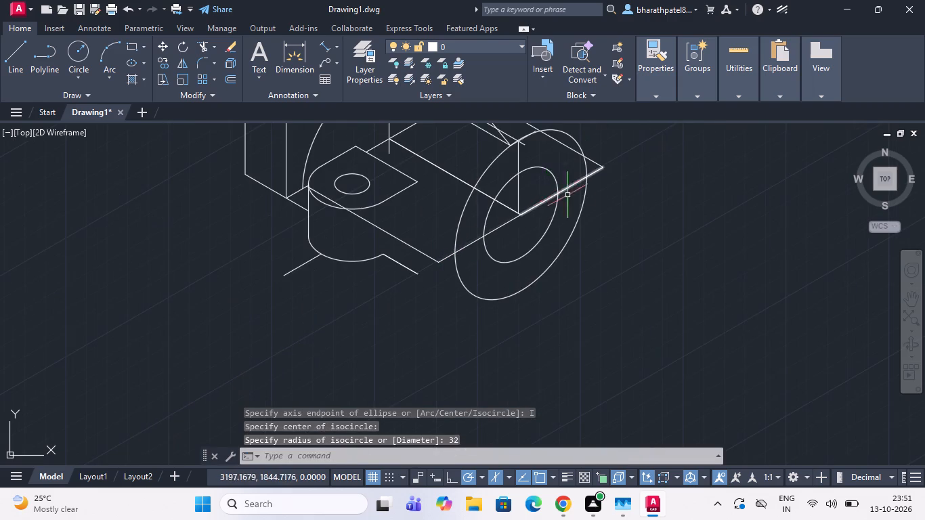
scroll(576, 209, "down", 1)
scroll(570, 152, "up", 2)
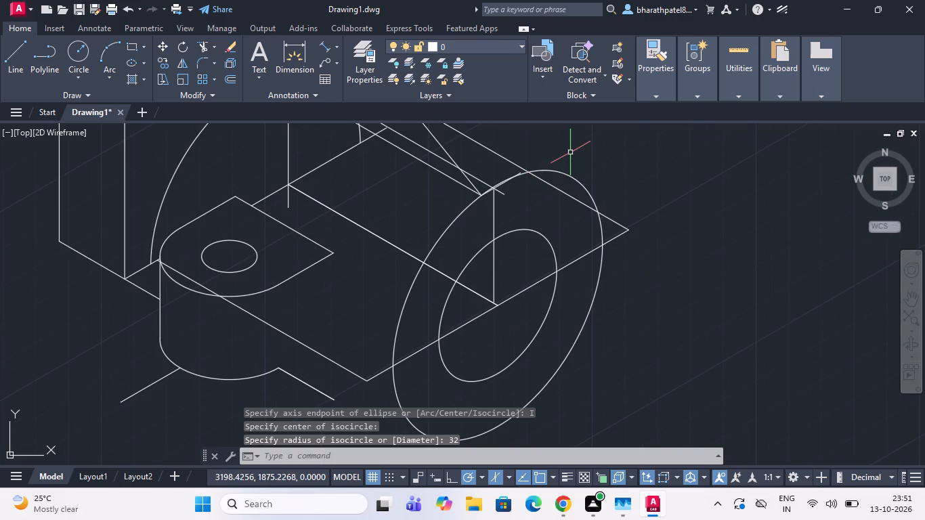
scroll(507, 160, "up", 3)
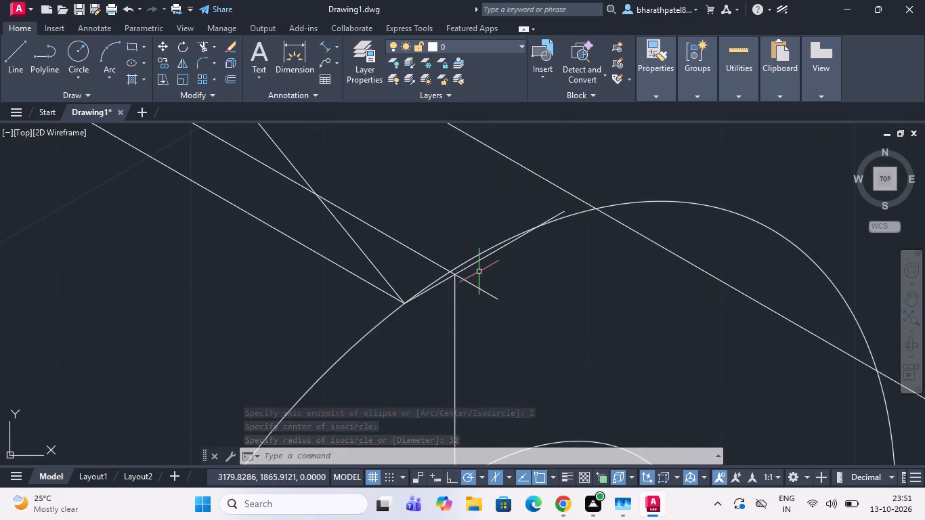
scroll(475, 264, "down", 2)
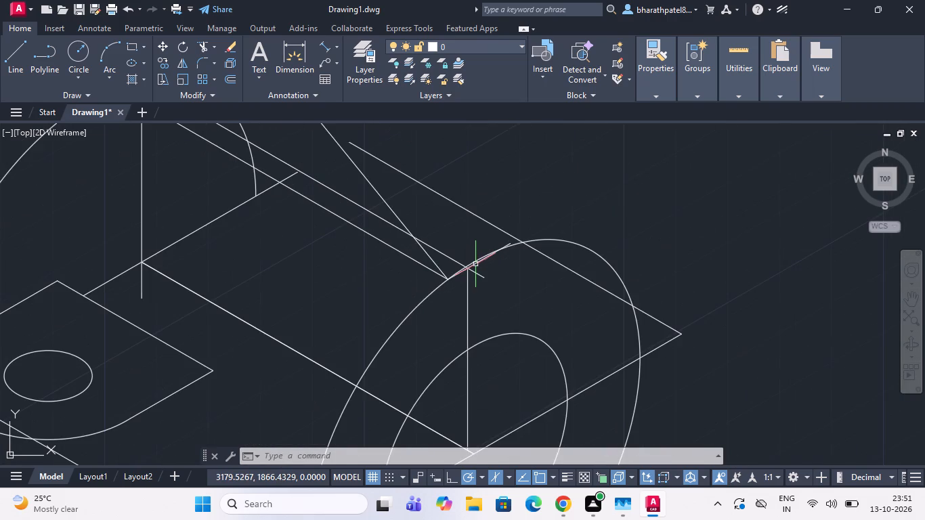
scroll(475, 265, "down", 1)
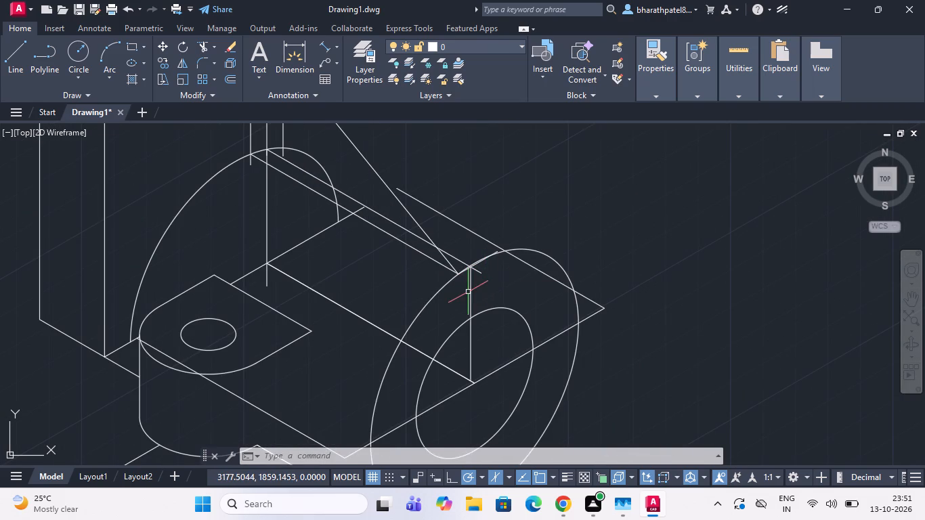
left_click(470, 292)
key("Delete")
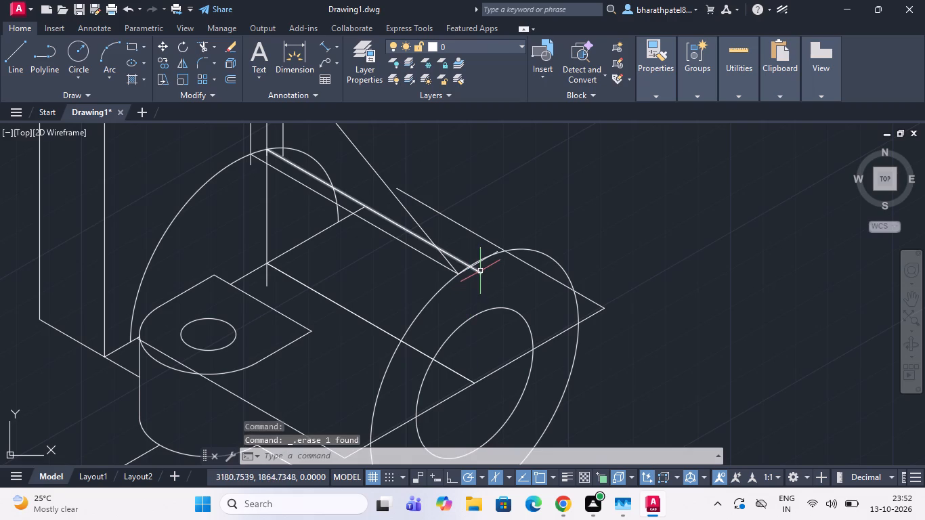
Draw a vertical line about 40 units up from the isocircles' centre to the new 64-unit line.
left_click(12, 41)
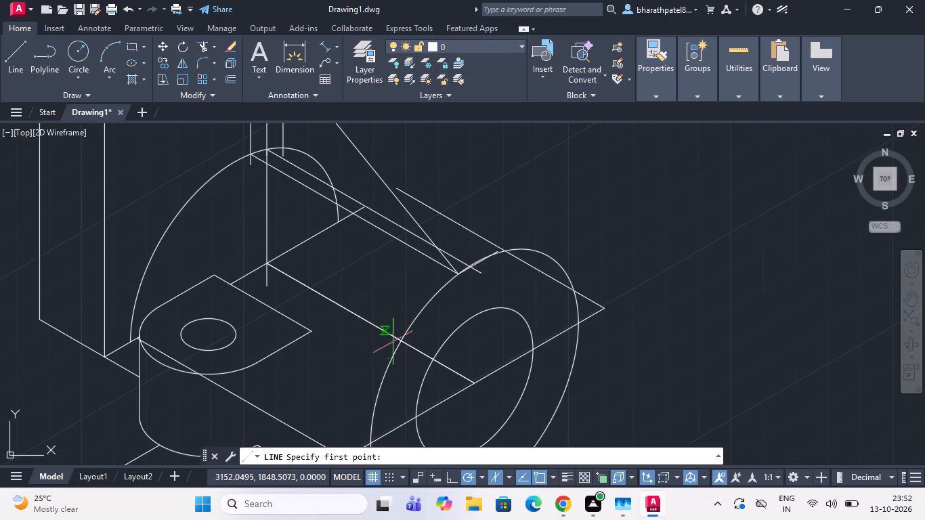
left_click(478, 383)
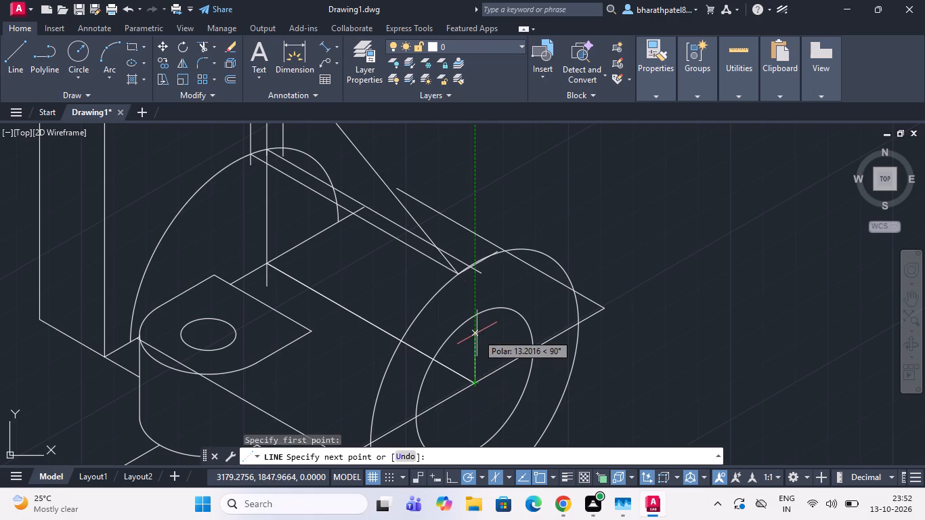
left_click(471, 235)
key("Escape")
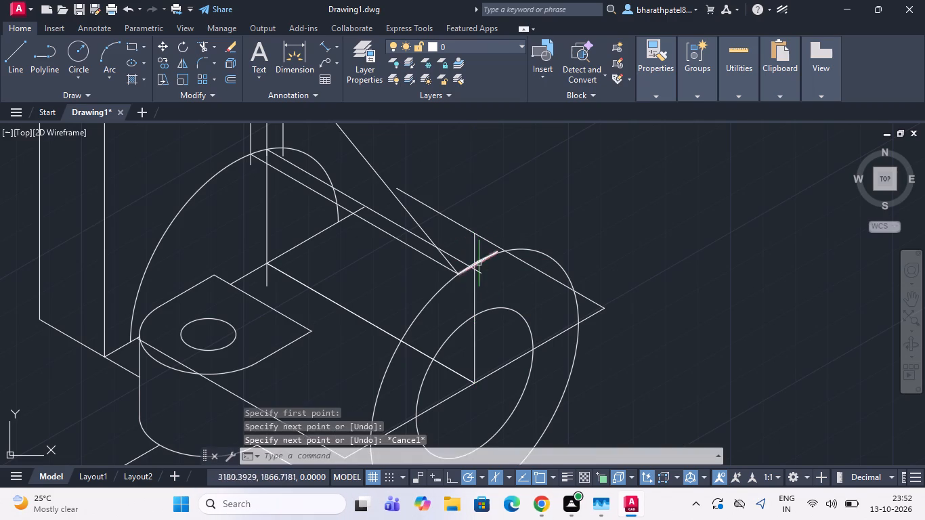
Erase the short 30° line at the foot of the sloping rib edge, near the top of the outer isocircle.
scroll(479, 263, "up", 4)
left_click(476, 255)
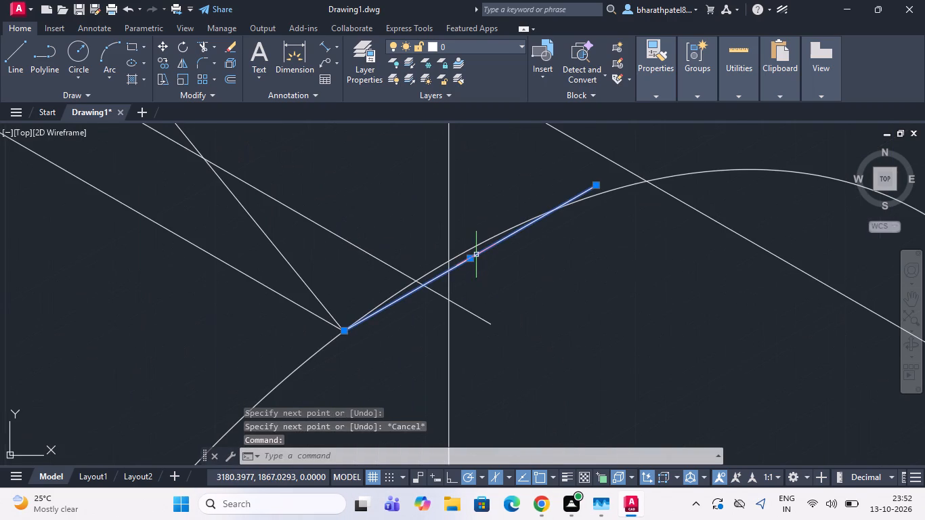
key("Delete")
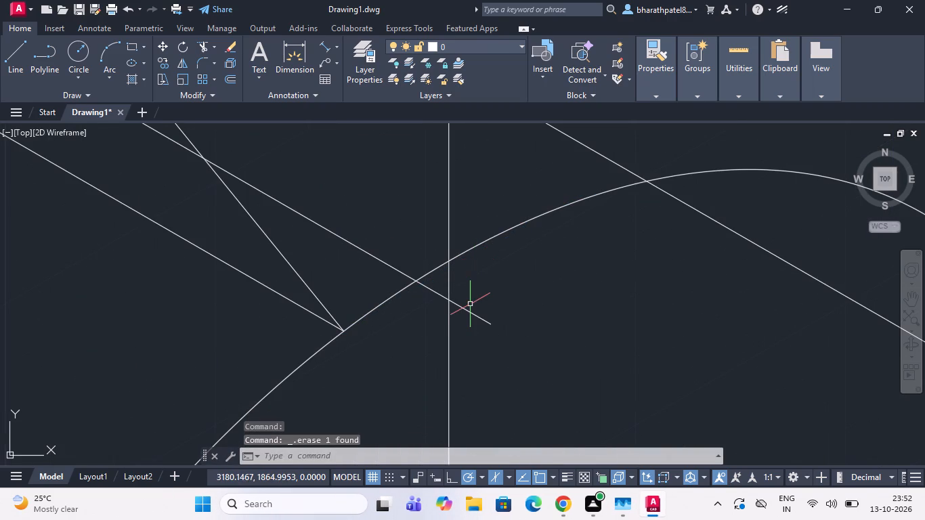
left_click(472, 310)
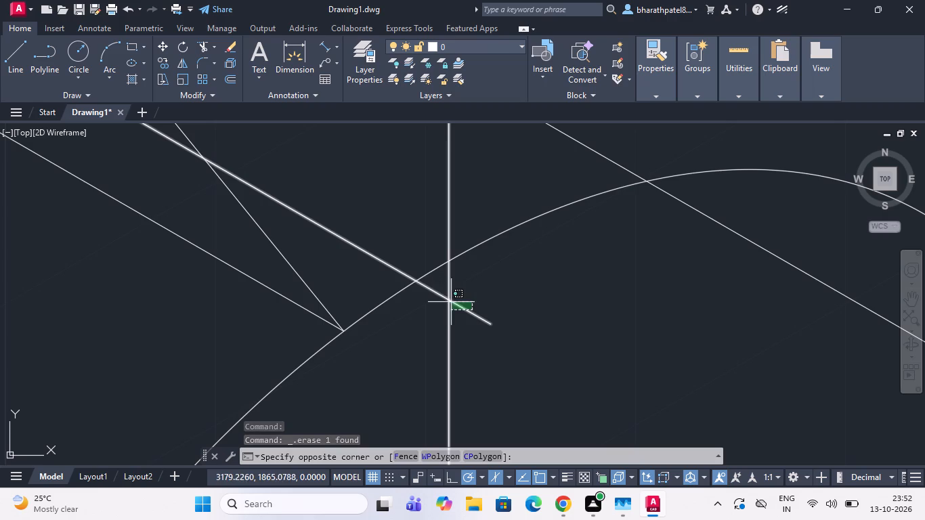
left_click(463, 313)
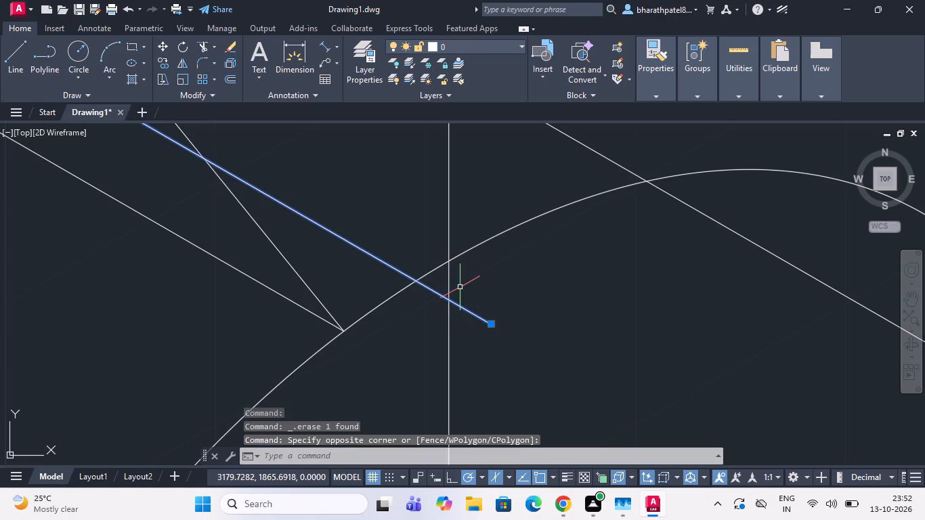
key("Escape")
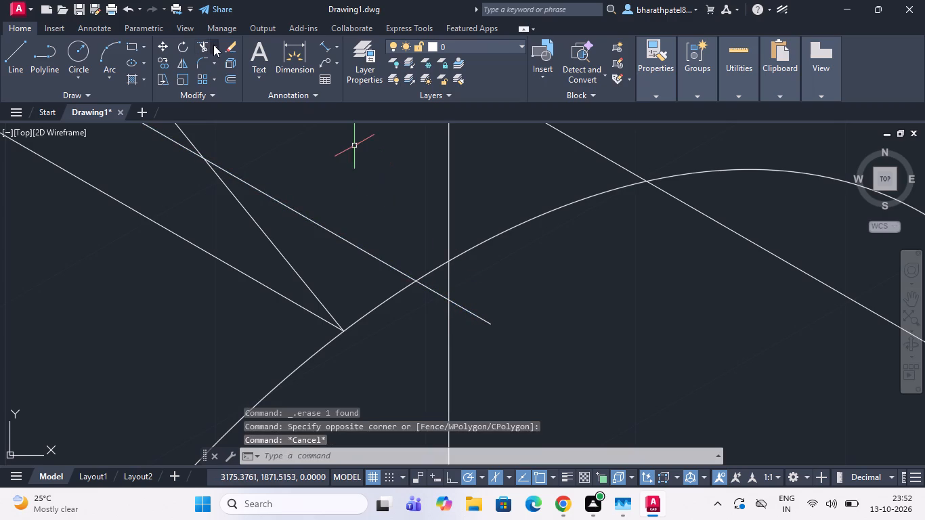
Trim off the end of the 30° rib line that runs past the outer front isocircle.
left_click(202, 44)
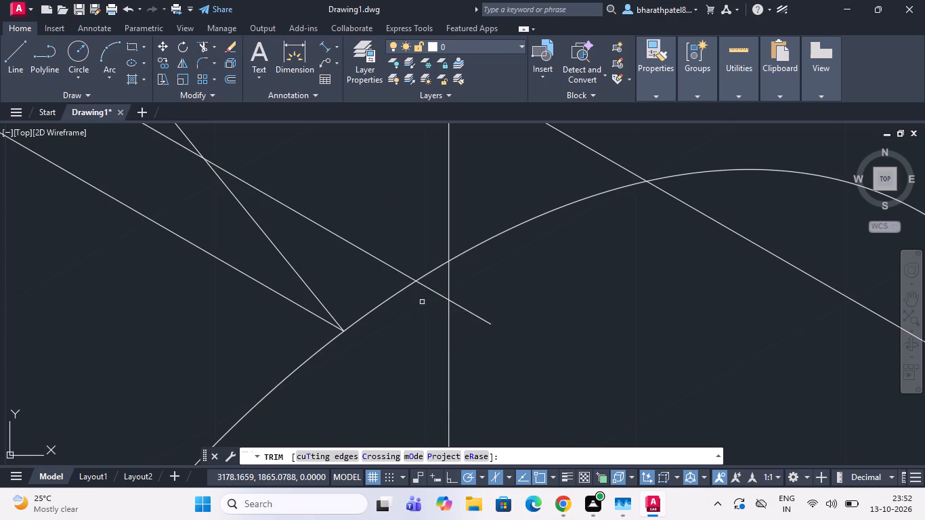
left_click(427, 284)
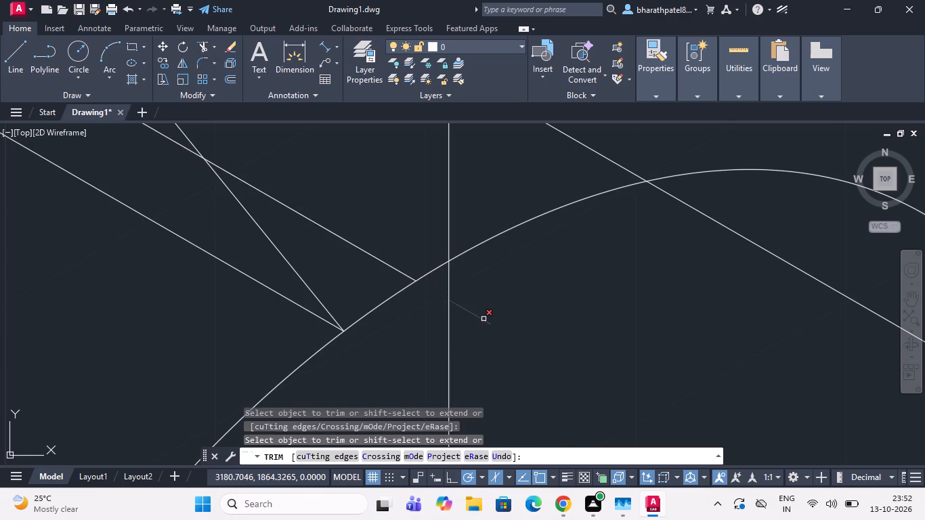
left_click(483, 319)
Trim away the sloping rib edge from the rib's vertical line down to the outer front isocircle.
scroll(484, 318, "down", 2)
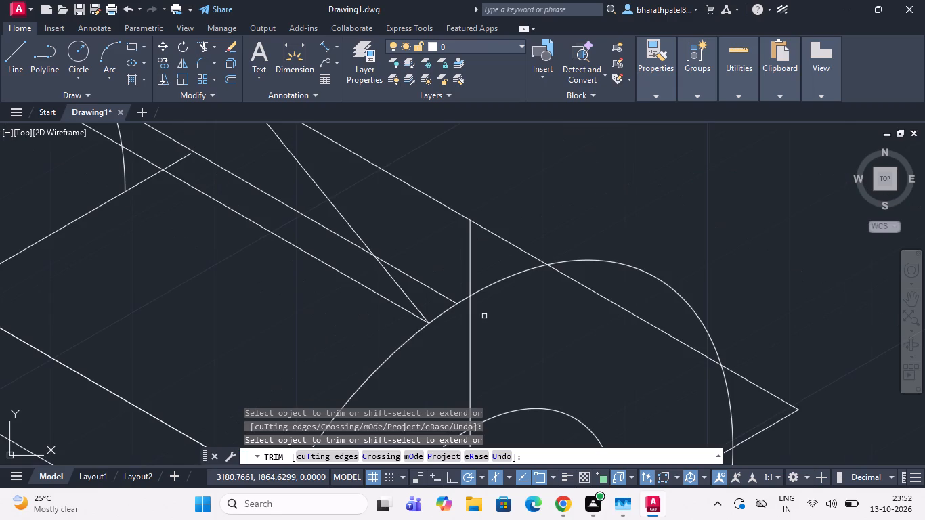
scroll(465, 303, "down", 3)
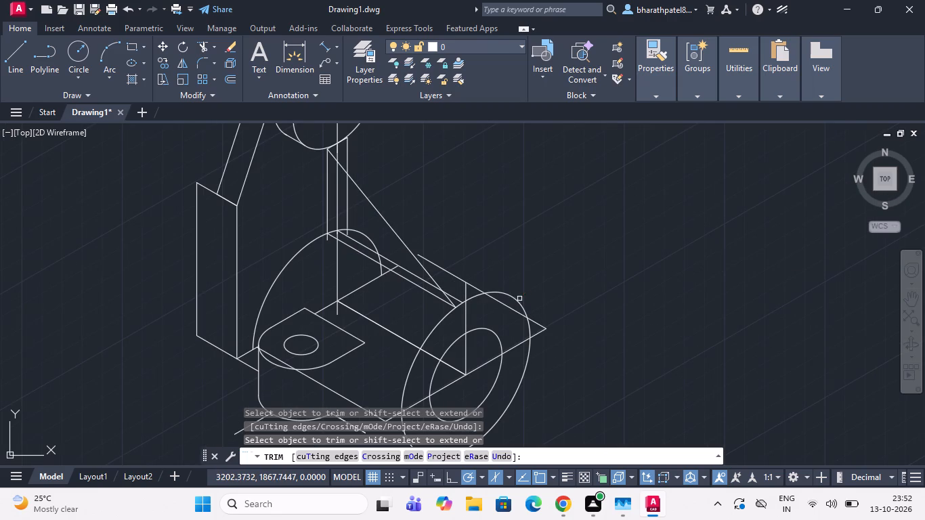
scroll(516, 293, "down", 1)
scroll(491, 336, "up", 1)
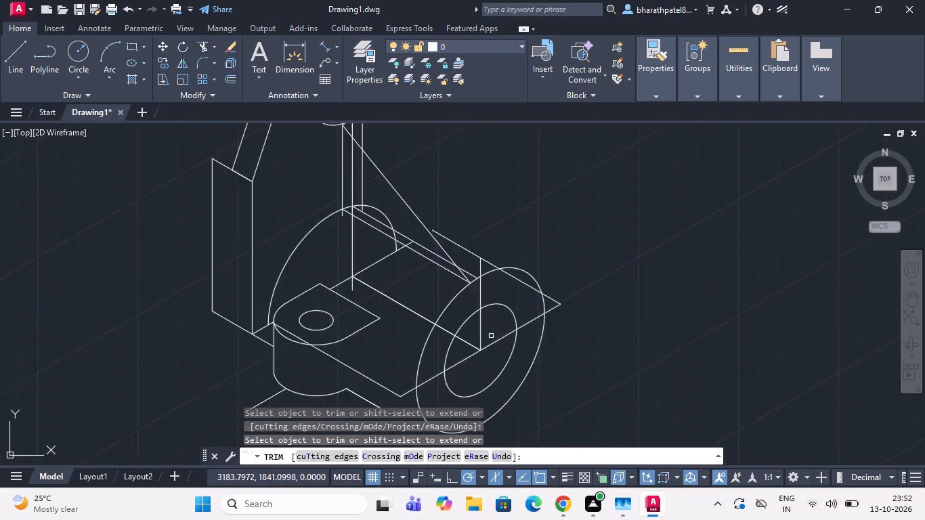
scroll(491, 336, "up", 1)
scroll(491, 336, "down", 2)
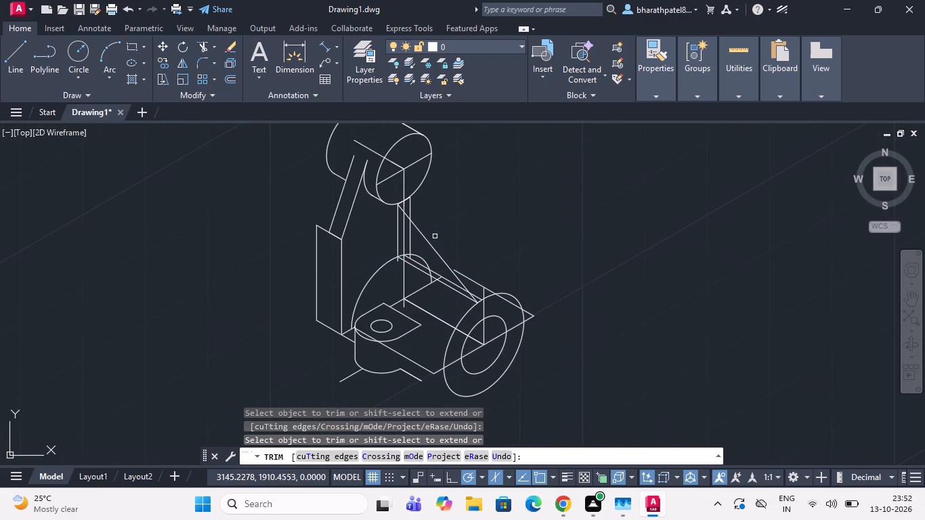
scroll(453, 299, "up", 2)
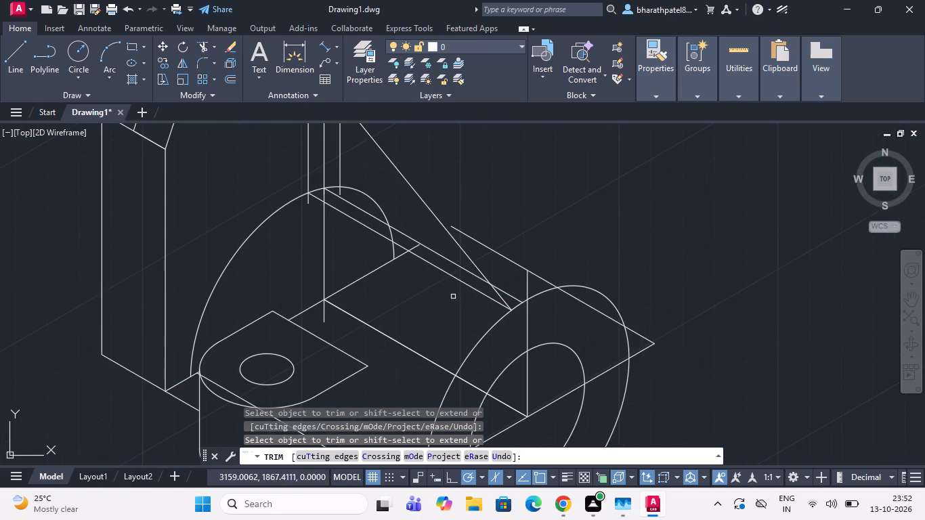
left_click(434, 215)
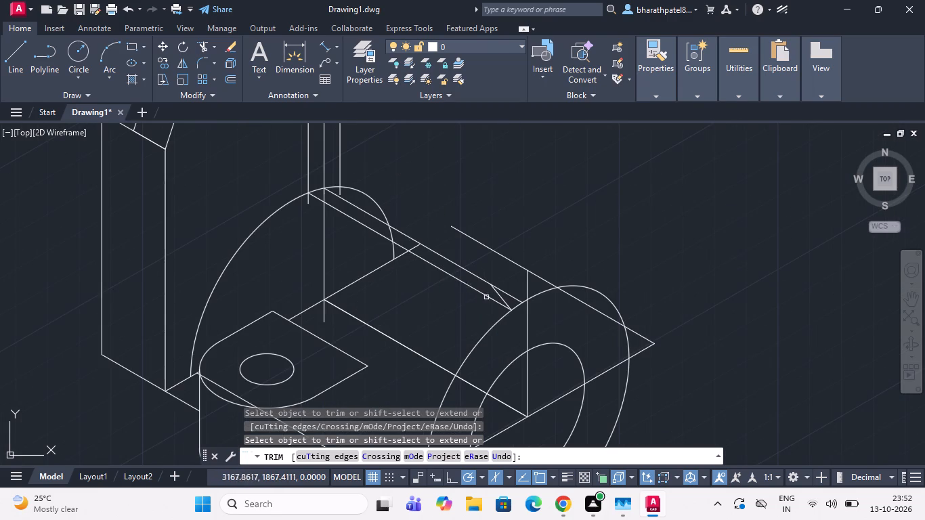
left_click(500, 297)
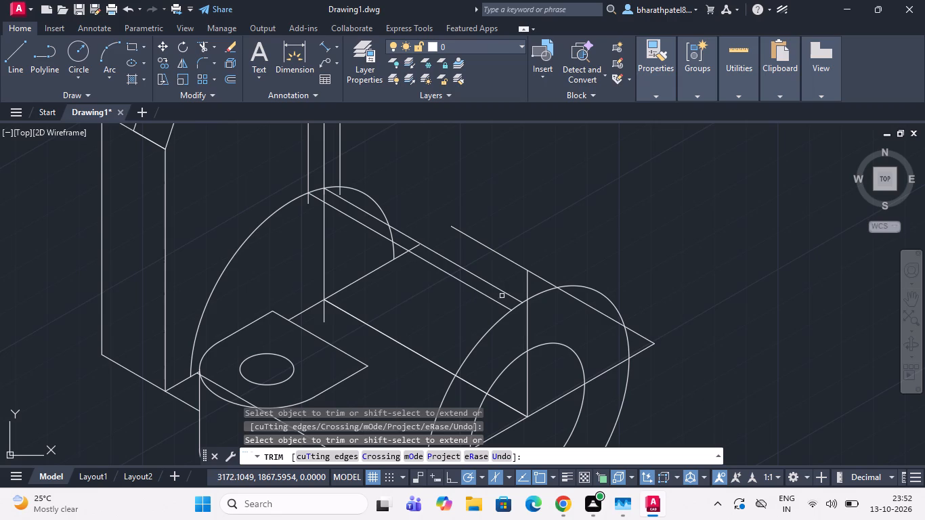
Trim the part of the 64-unit line that lies inside the outer front isocircle.
scroll(524, 246, "down", 1)
scroll(537, 266, "up", 3)
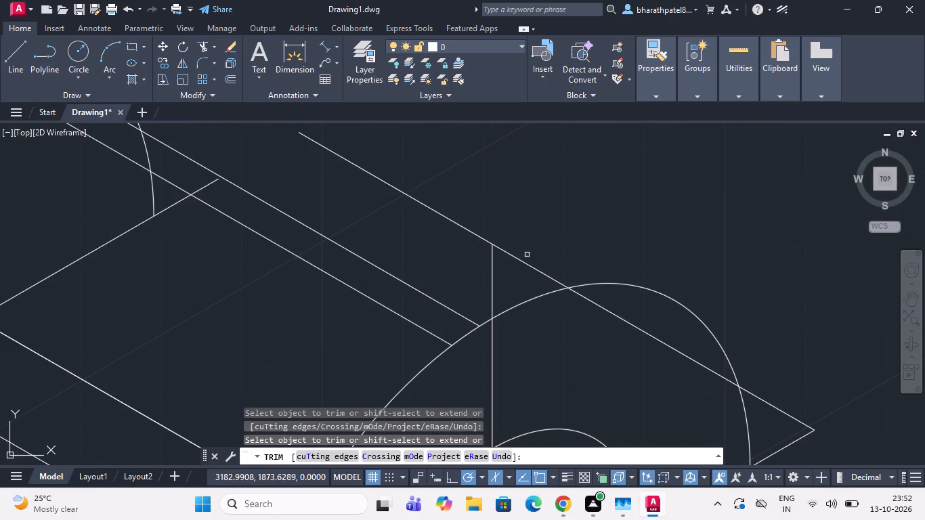
left_click(624, 307)
left_click(612, 347)
scroll(612, 347, "down", 2)
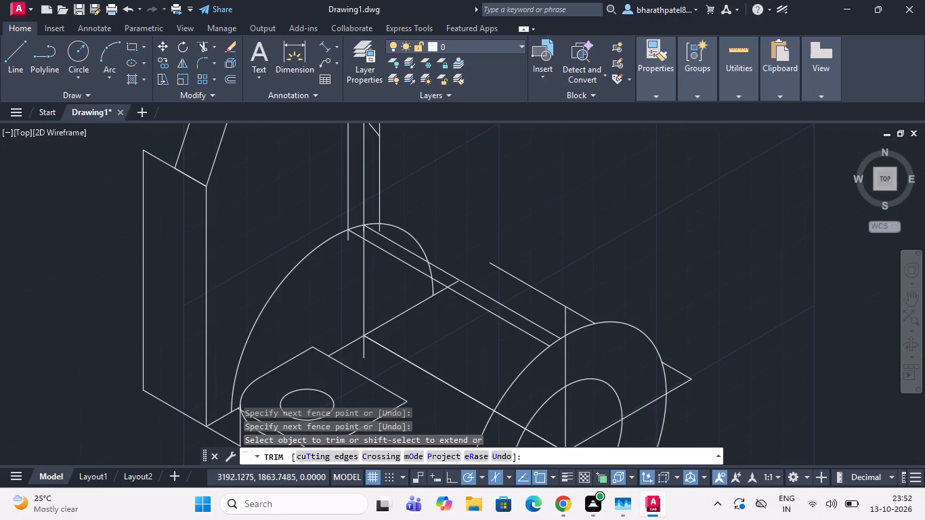
Trim away all segments of the two parallel 30° rib lines between the rear arc and the front isocircle.
left_click(545, 342)
left_click(542, 329)
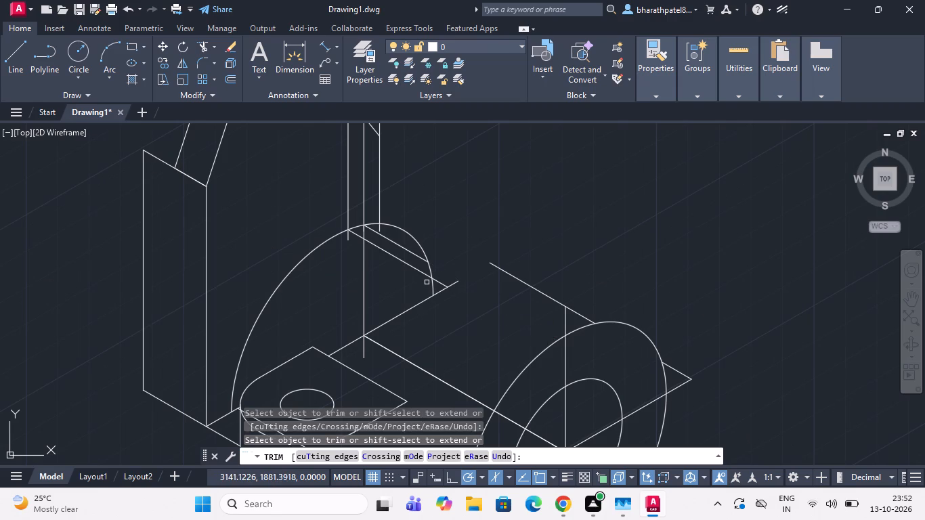
left_click(437, 280)
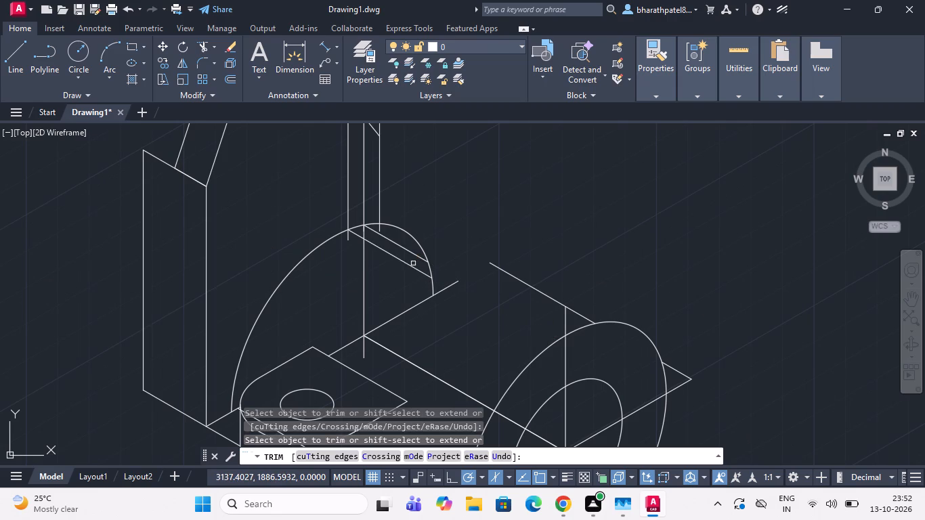
left_click(413, 263)
left_click(414, 251)
left_click(409, 252)
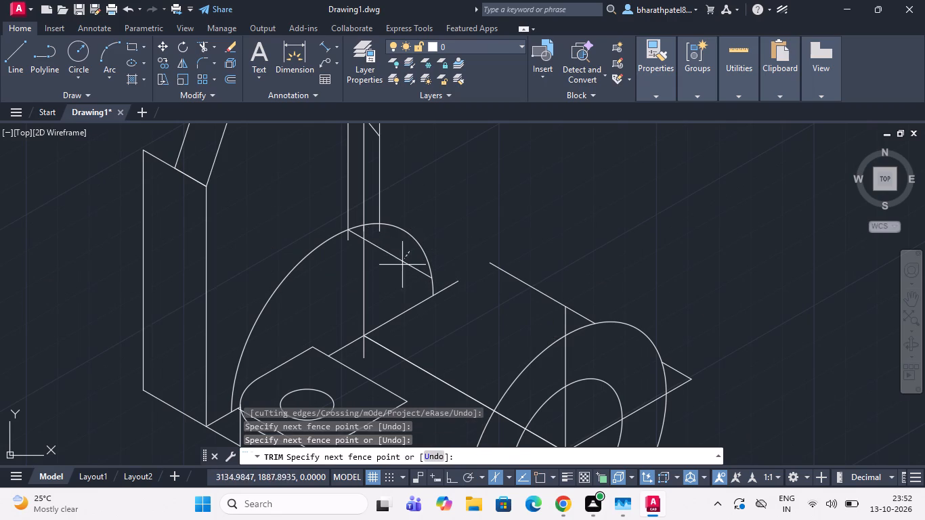
left_click(397, 276)
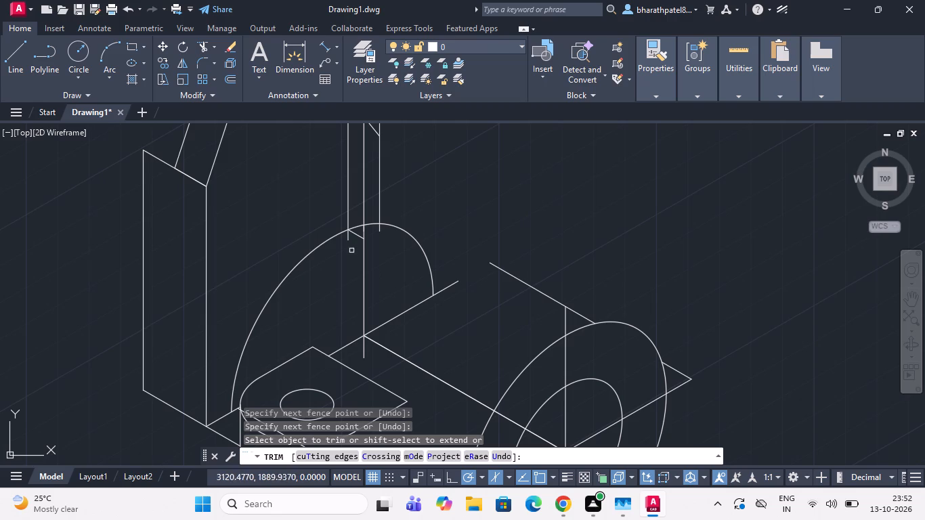
left_click(360, 236)
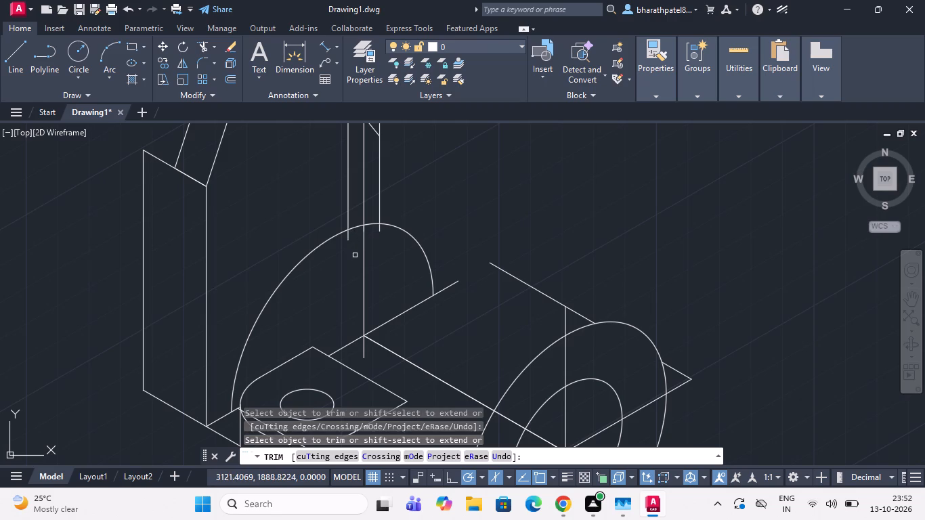
key("Escape")
Erase the old rear arc standing behind the pierced lug.
scroll(355, 255, "down", 2)
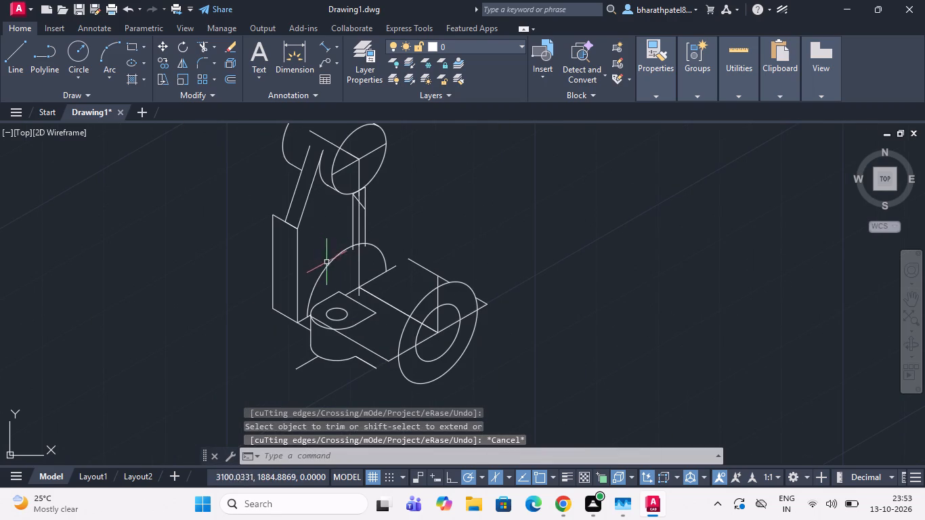
left_click(326, 263)
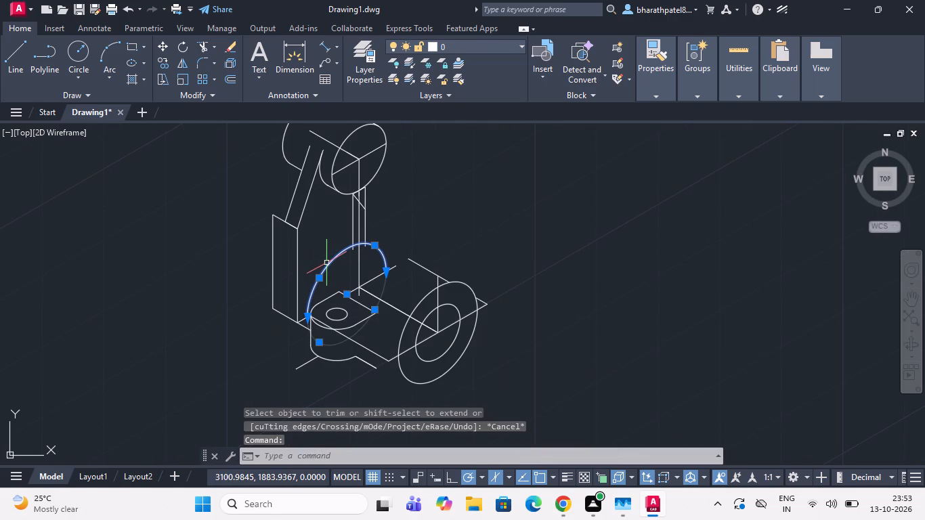
key("Delete")
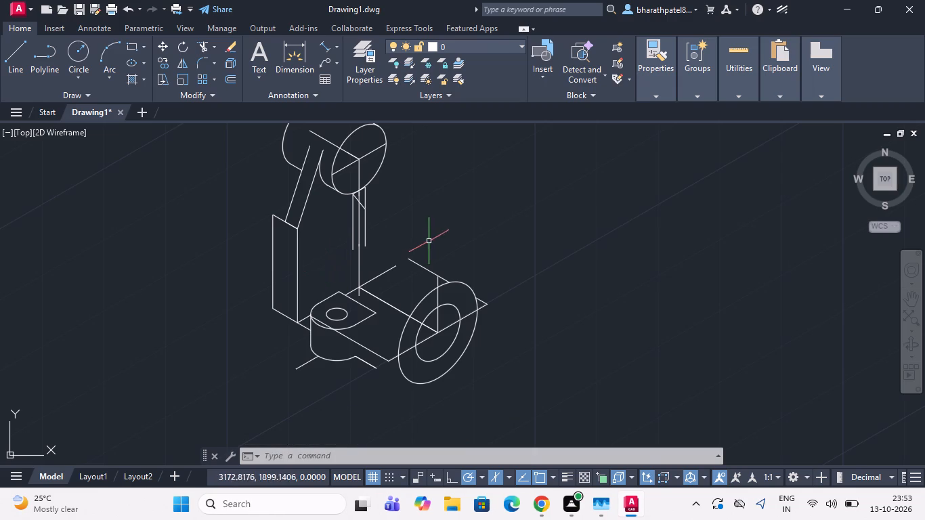
Trim the lower halves of the radius 18 and radius 32 isocircles below the base's front edge.
scroll(437, 299, "down", 1)
scroll(437, 299, "up", 3)
scroll(435, 293, "down", 1)
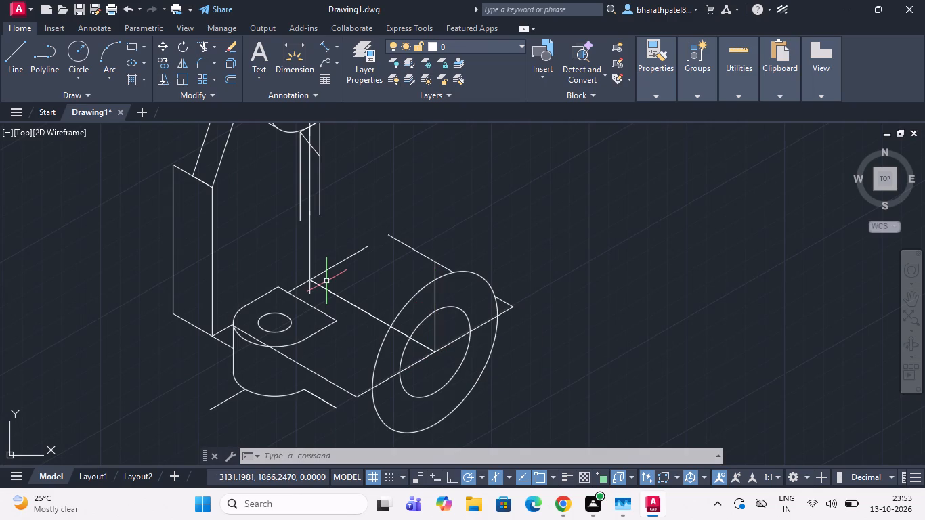
key("Escape")
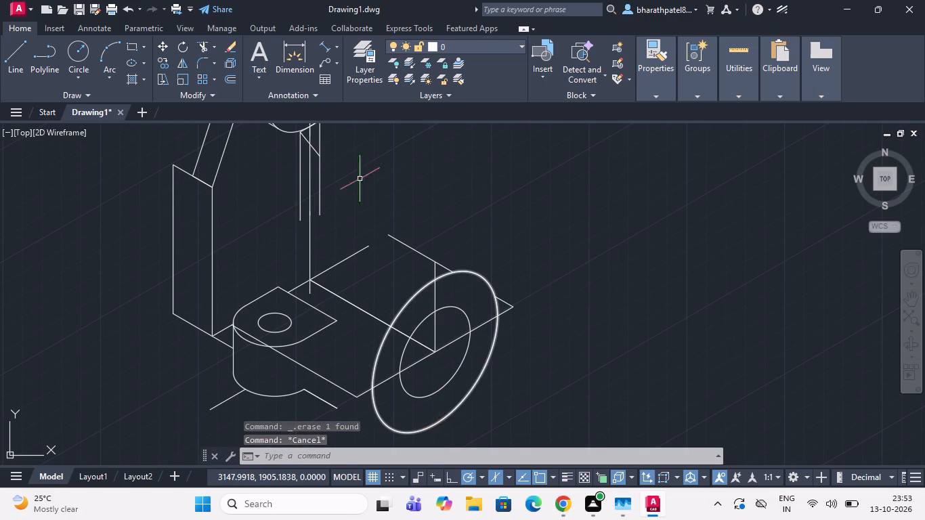
left_click(202, 44)
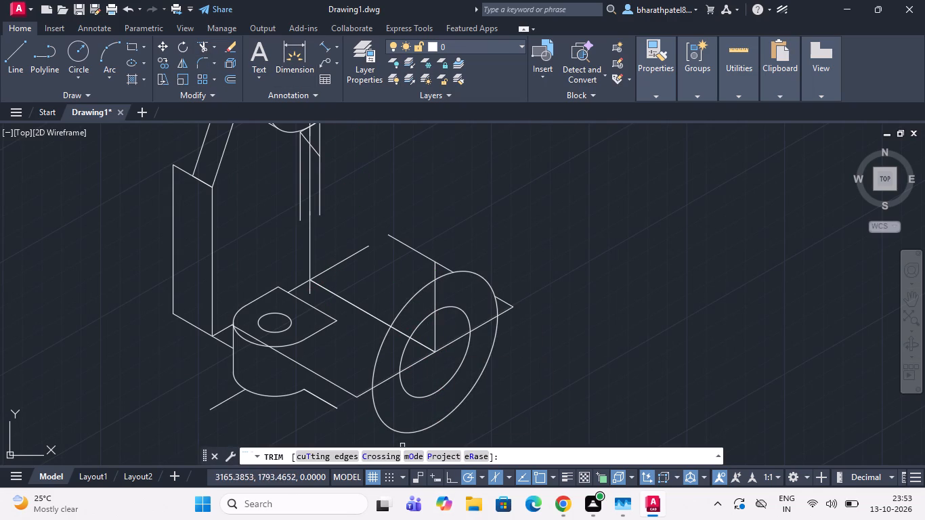
left_click_drag(357, 427, 366, 420)
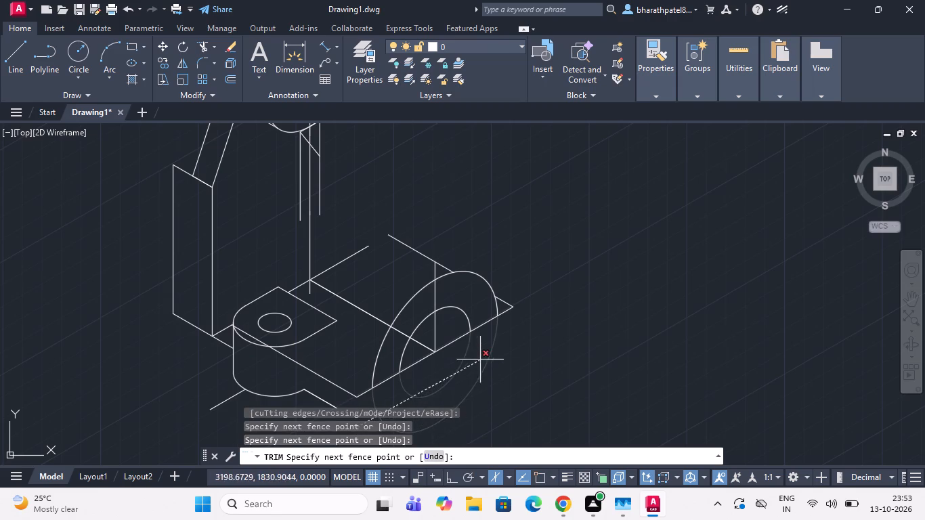
left_click(504, 345)
key("Escape")
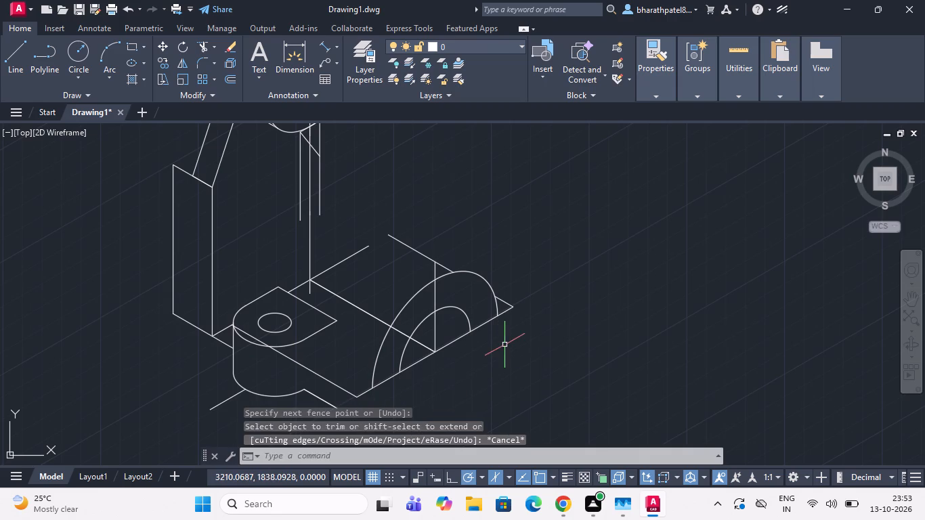
Copy the outer radius 32 half isocircle from its centre to the rear end of the base's centre line.
left_click(395, 316)
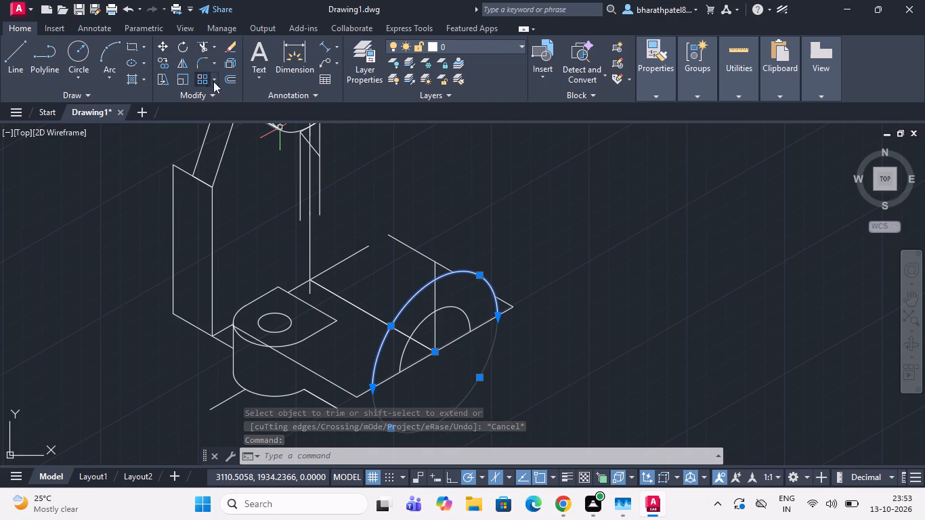
left_click(165, 57)
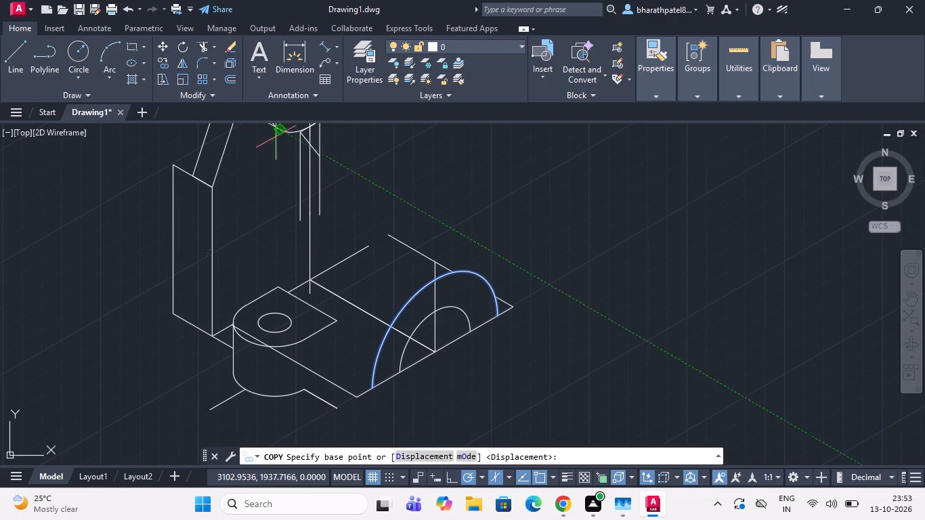
left_click(435, 351)
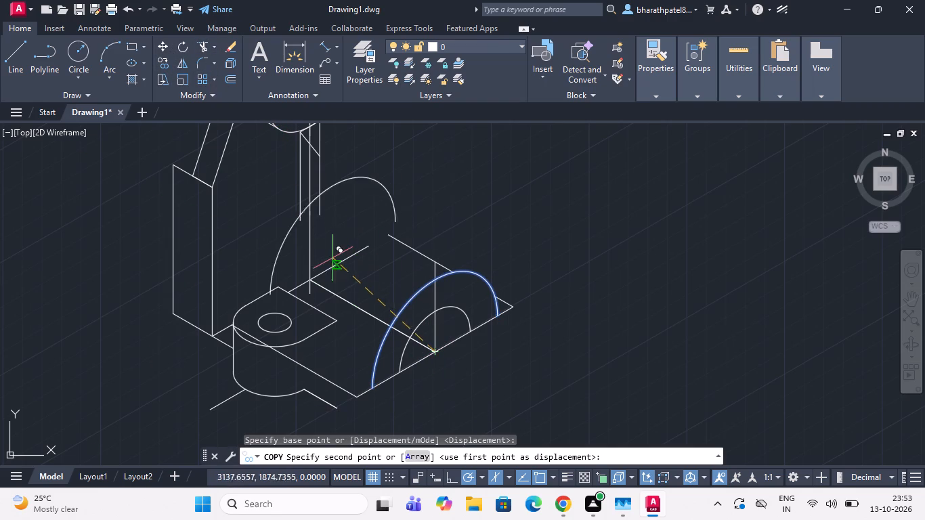
scroll(316, 261, "up", 4)
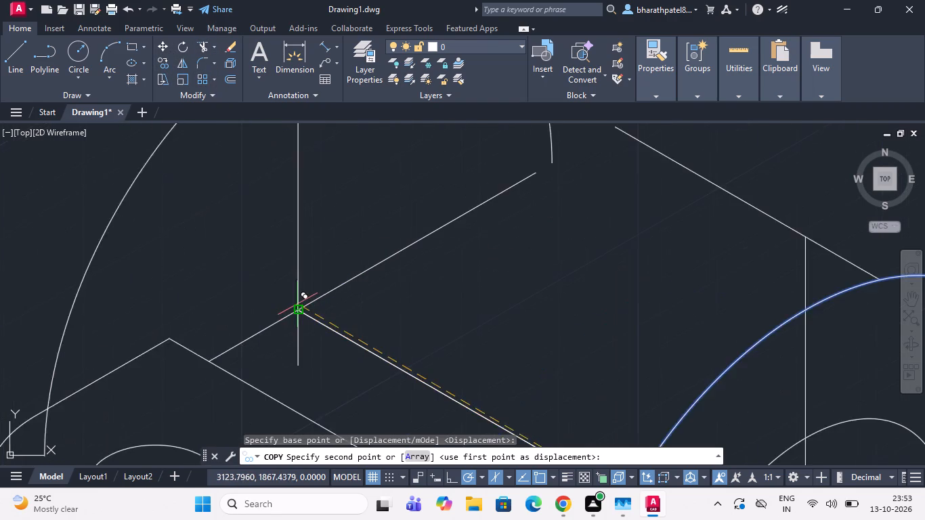
scroll(297, 304, "up", 1)
left_click(298, 319)
scroll(298, 319, "down", 4)
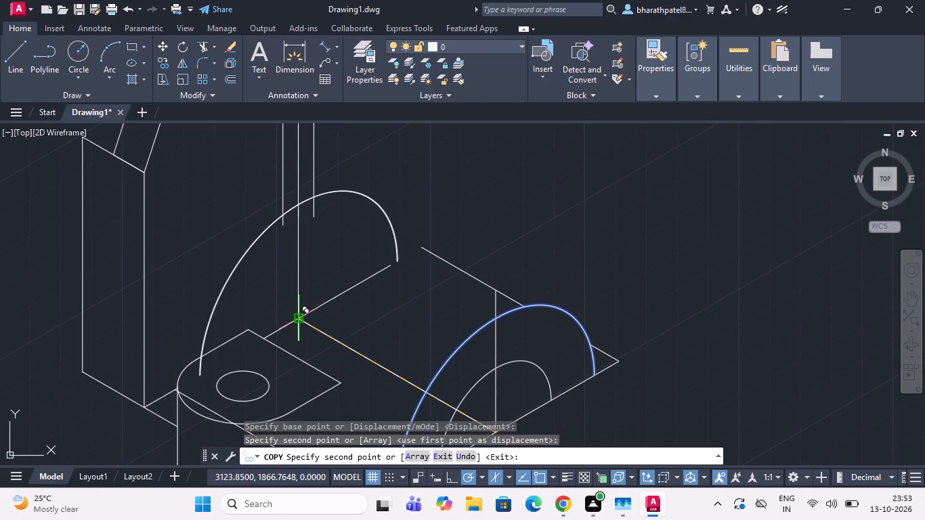
key("Escape")
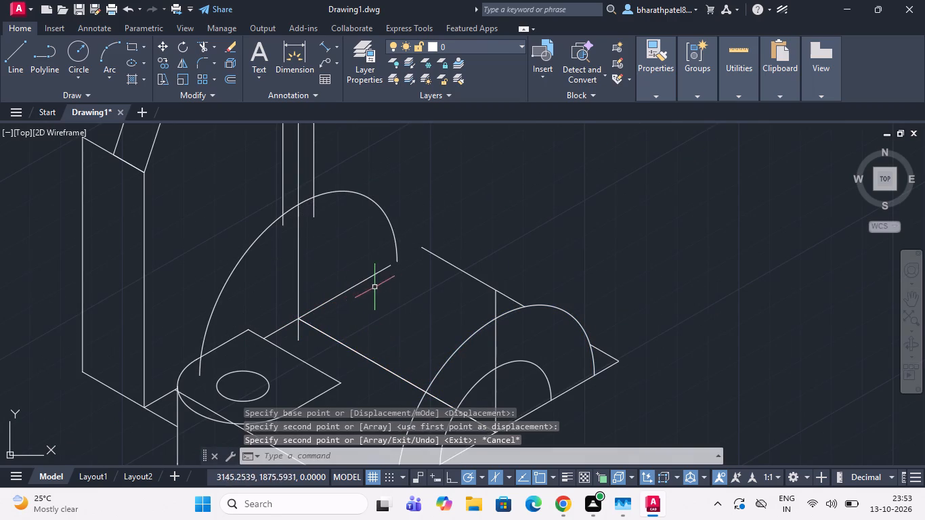
Trim the lower end of the copied rear arc where it extends past the pierced lug's top edge.
scroll(391, 278, "down", 3)
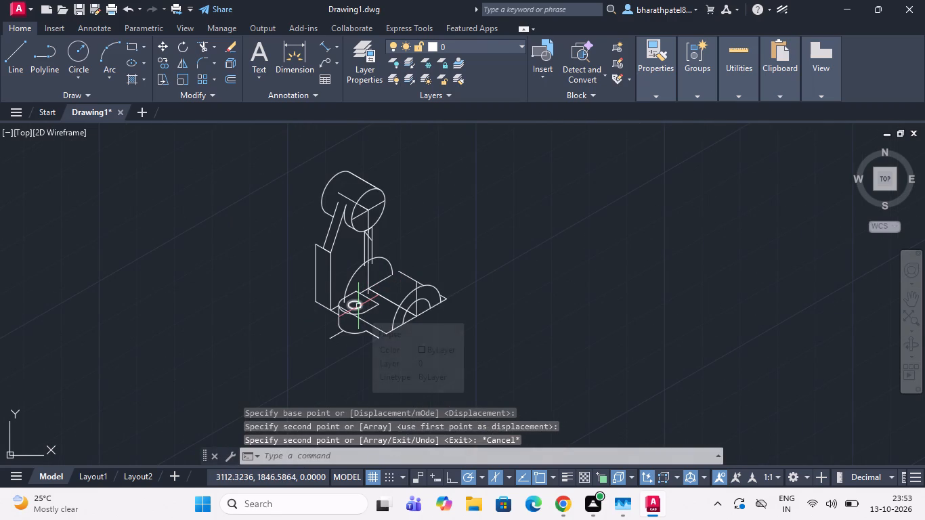
left_click(202, 47)
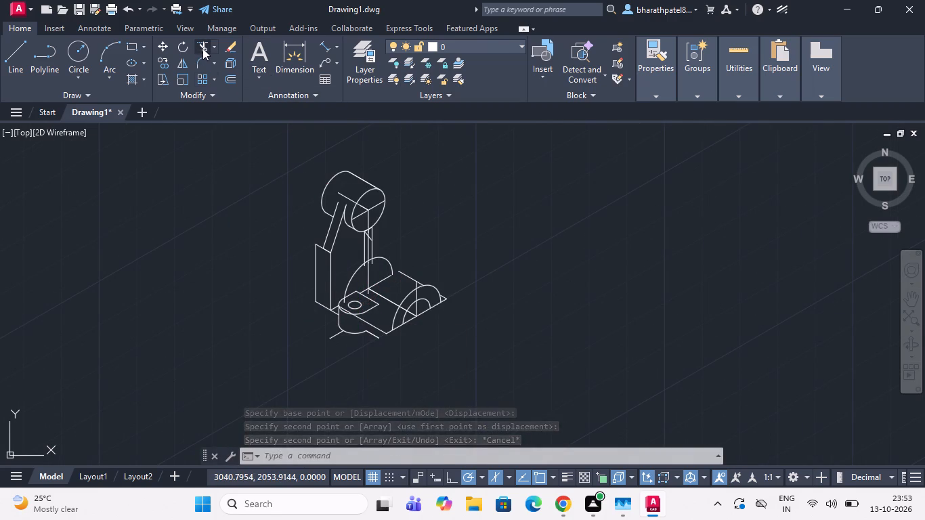
scroll(339, 305, "up", 4)
left_click(383, 280)
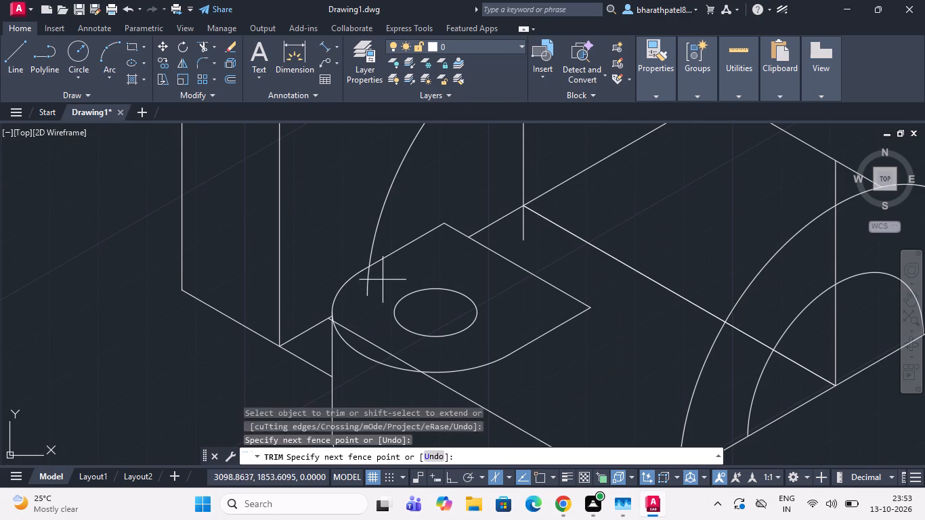
left_click(363, 293)
scroll(363, 293, "down", 3)
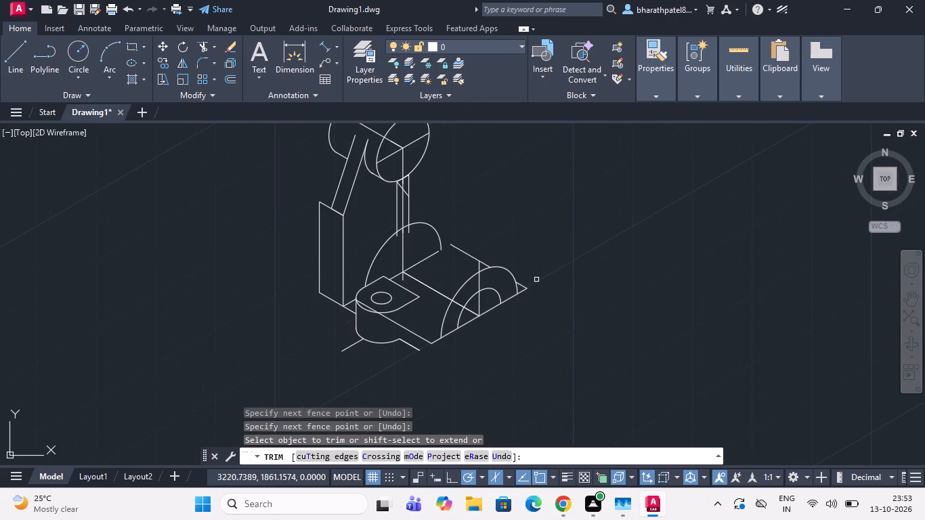
key("Escape")
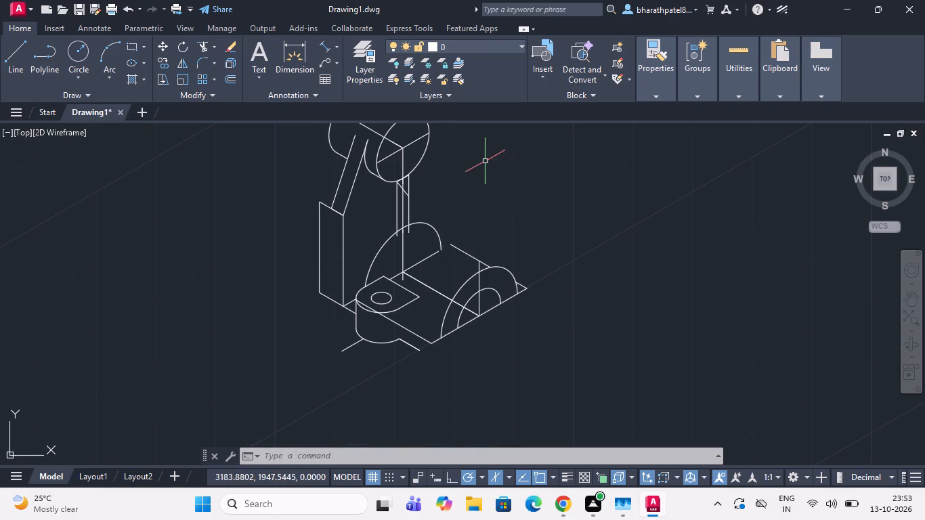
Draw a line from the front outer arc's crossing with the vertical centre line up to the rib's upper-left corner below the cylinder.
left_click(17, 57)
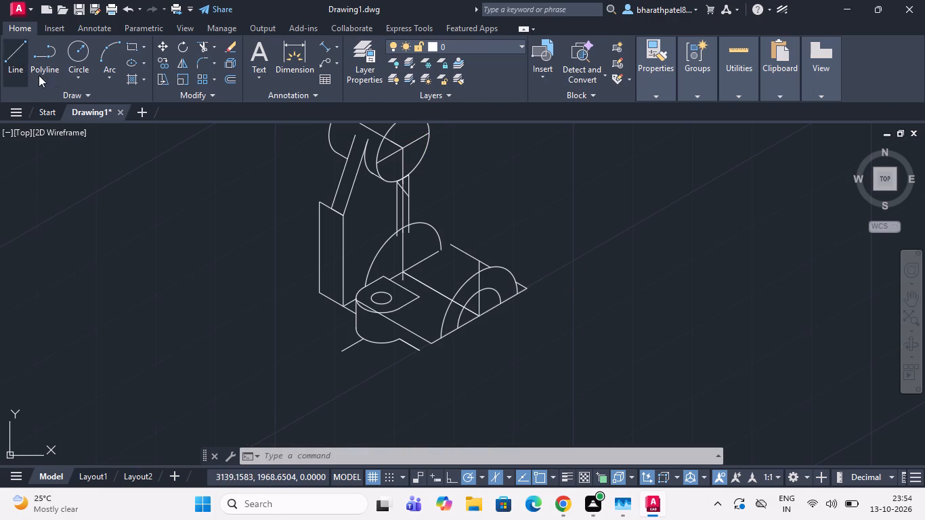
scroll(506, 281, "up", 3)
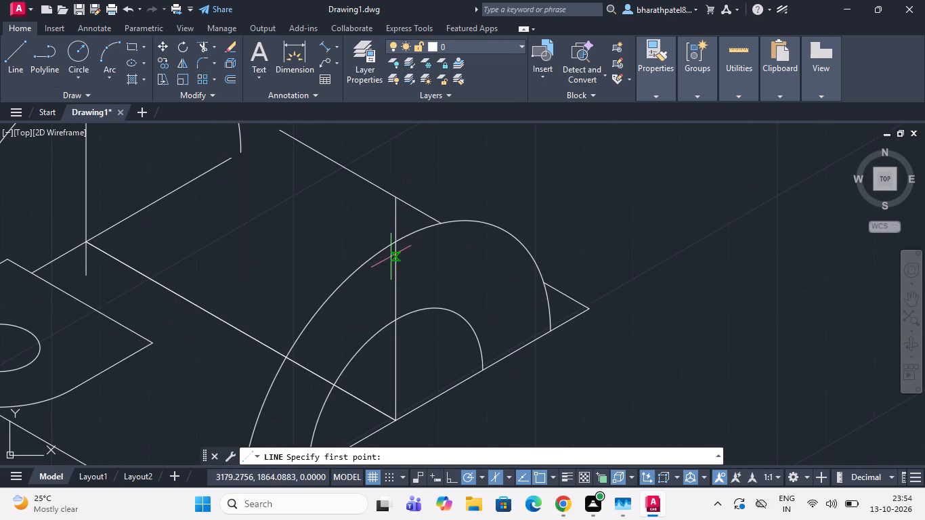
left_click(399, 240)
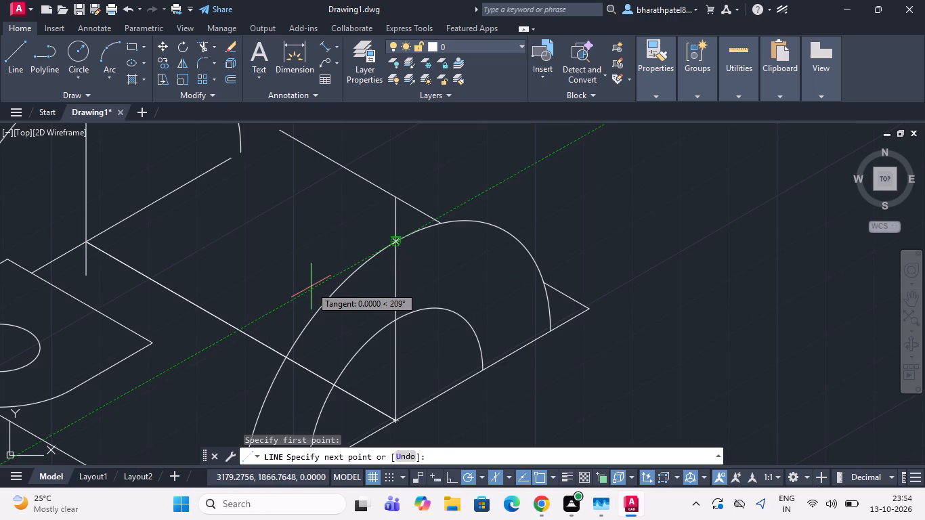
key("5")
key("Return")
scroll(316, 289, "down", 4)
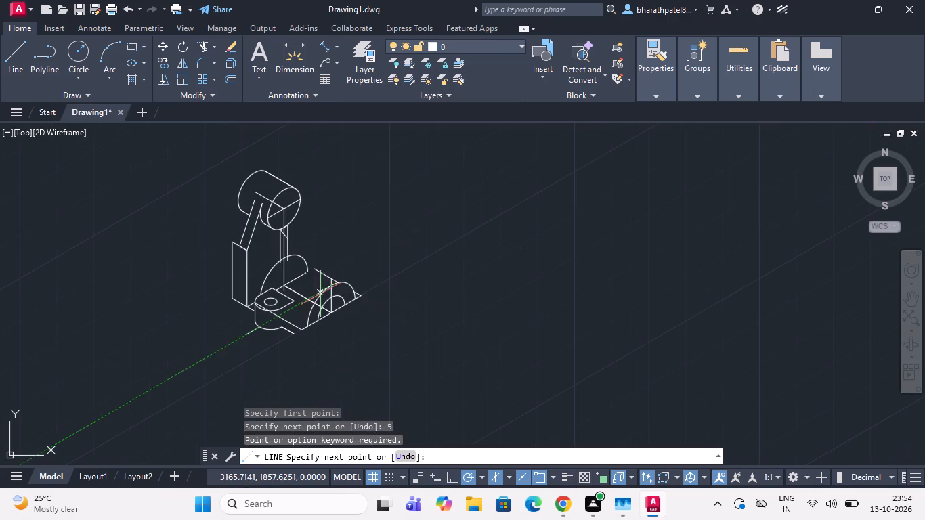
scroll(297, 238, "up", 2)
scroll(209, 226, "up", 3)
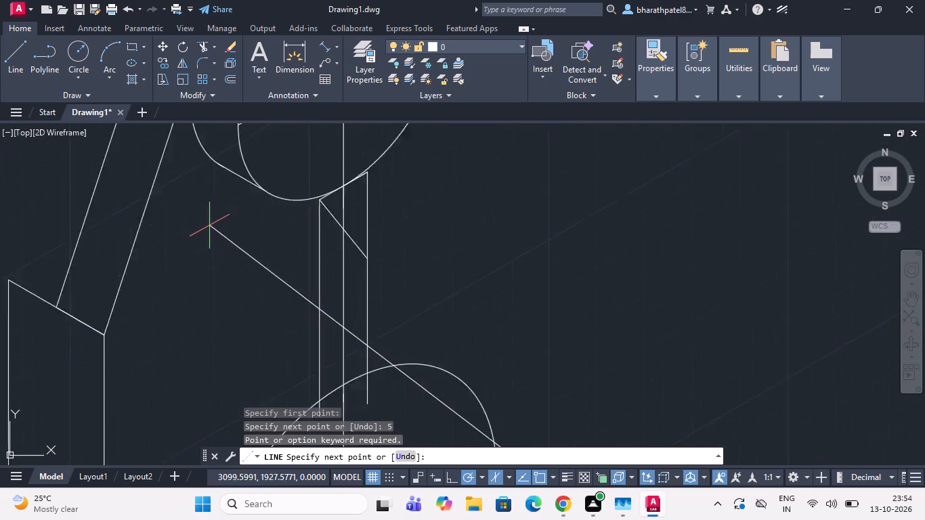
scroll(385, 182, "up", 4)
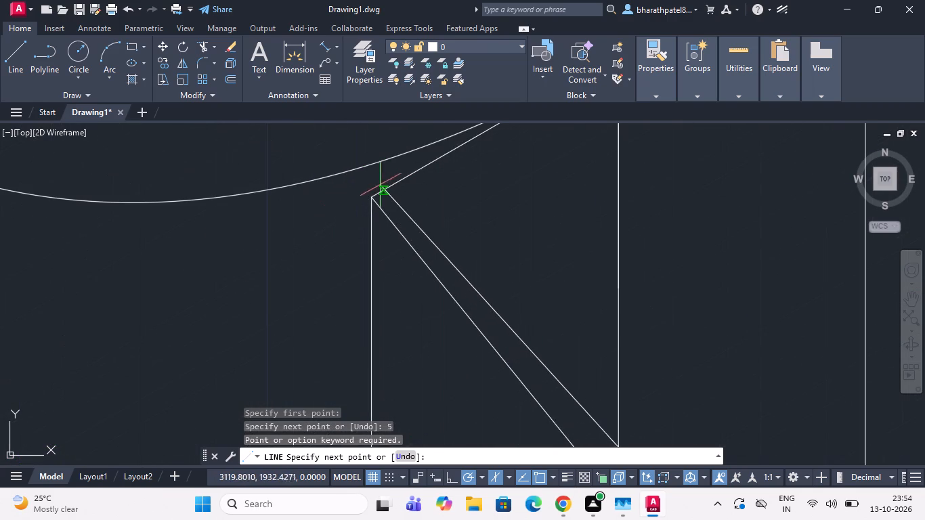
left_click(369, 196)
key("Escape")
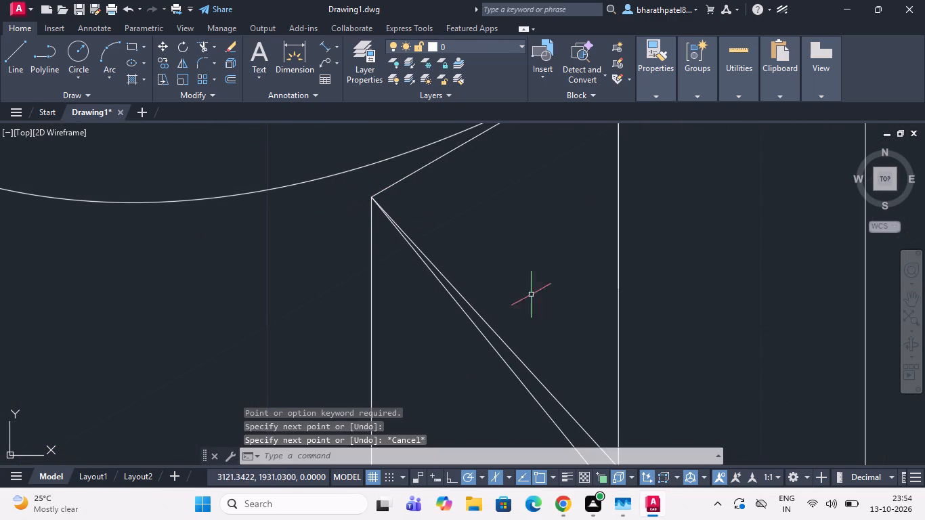
Erase the old short diagonal line starting at the rib's upper-left corner.
left_click(540, 406)
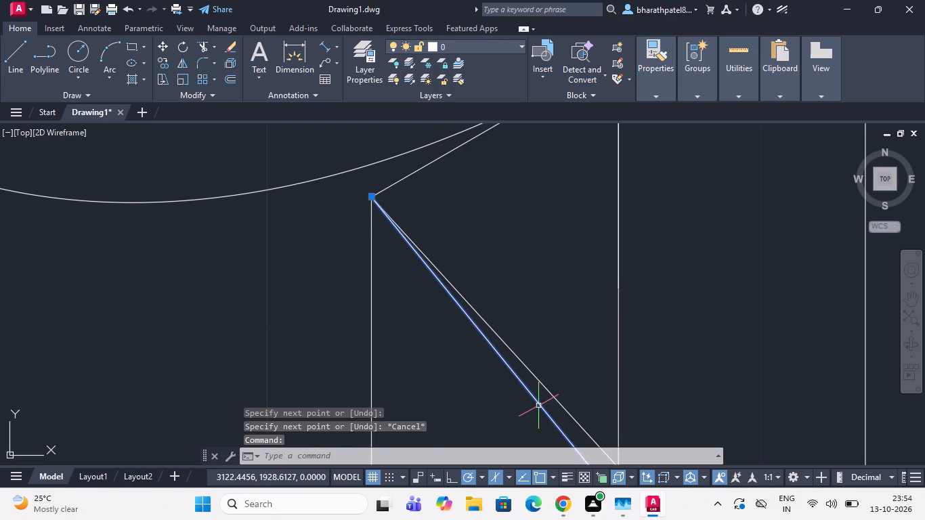
key("Delete")
scroll(541, 393, "down", 6)
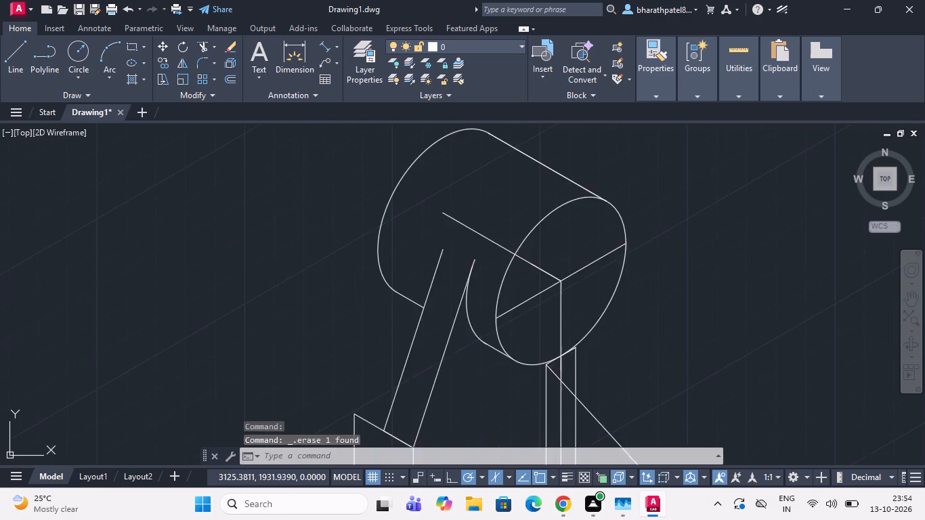
scroll(560, 348, "down", 3)
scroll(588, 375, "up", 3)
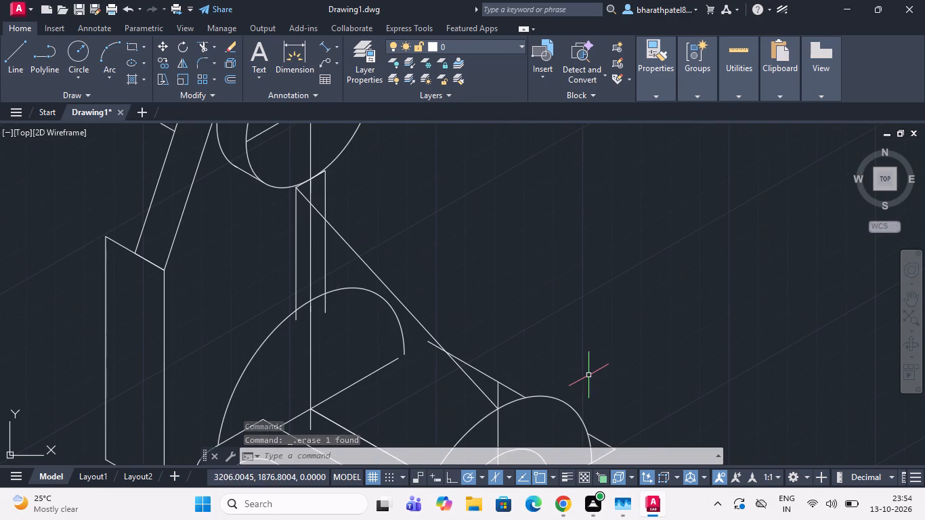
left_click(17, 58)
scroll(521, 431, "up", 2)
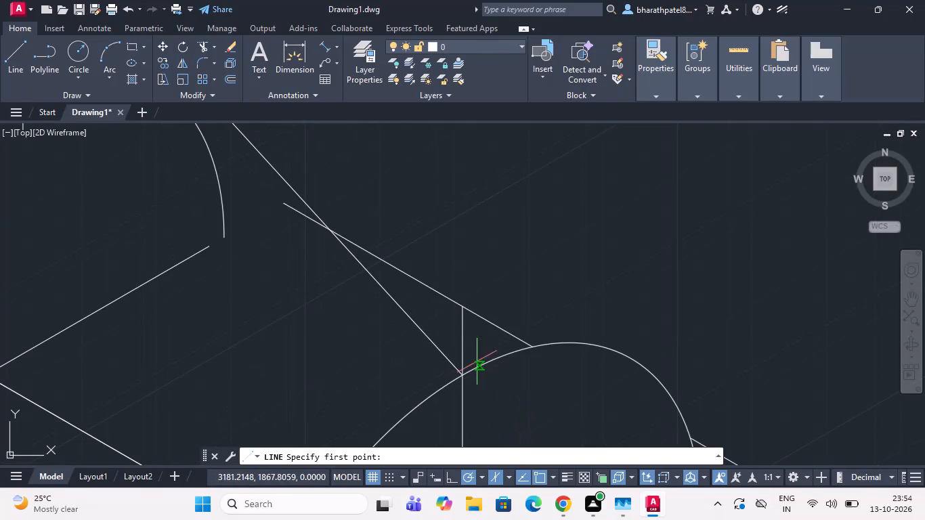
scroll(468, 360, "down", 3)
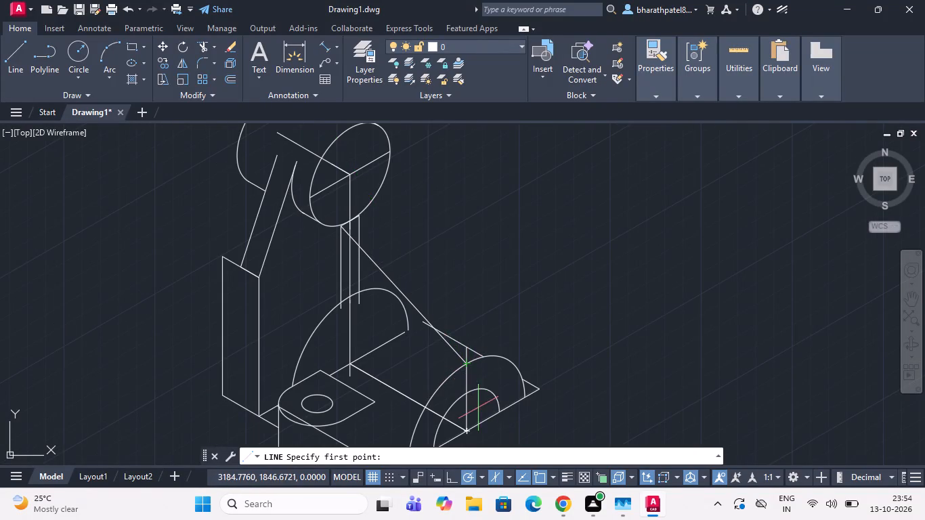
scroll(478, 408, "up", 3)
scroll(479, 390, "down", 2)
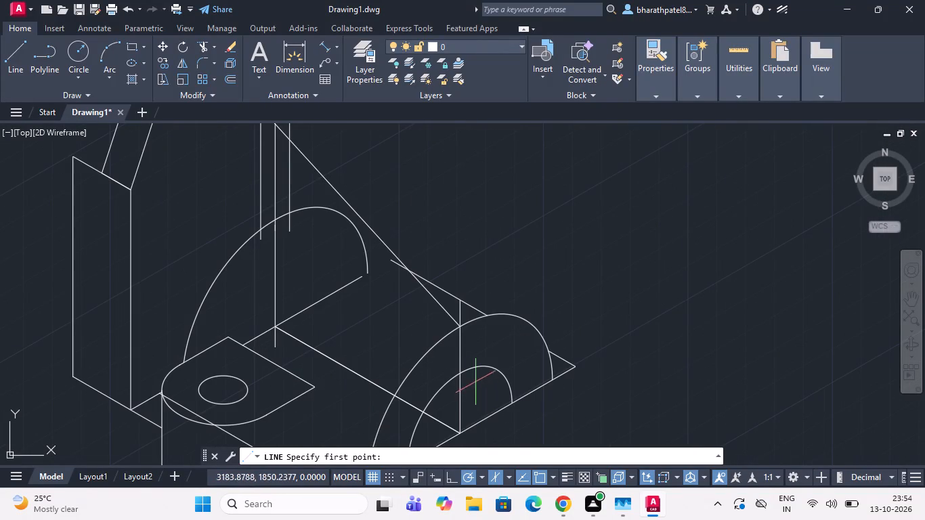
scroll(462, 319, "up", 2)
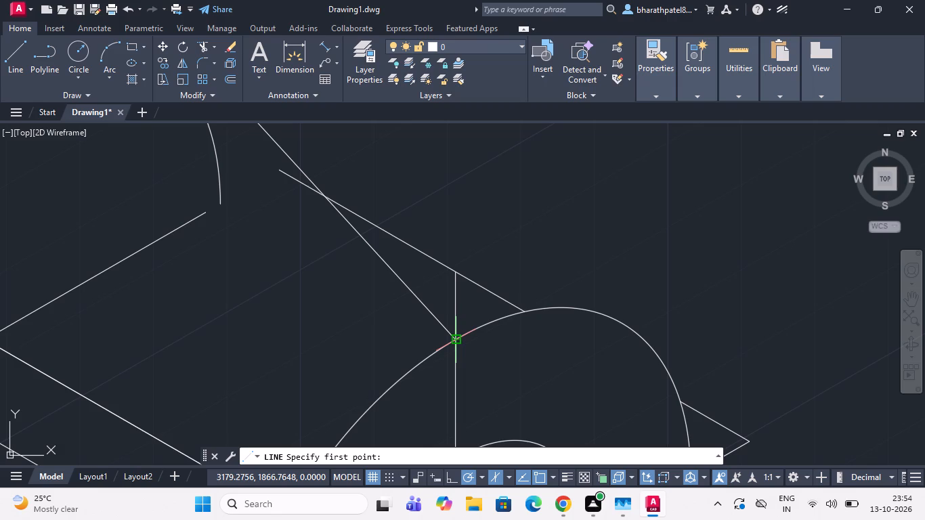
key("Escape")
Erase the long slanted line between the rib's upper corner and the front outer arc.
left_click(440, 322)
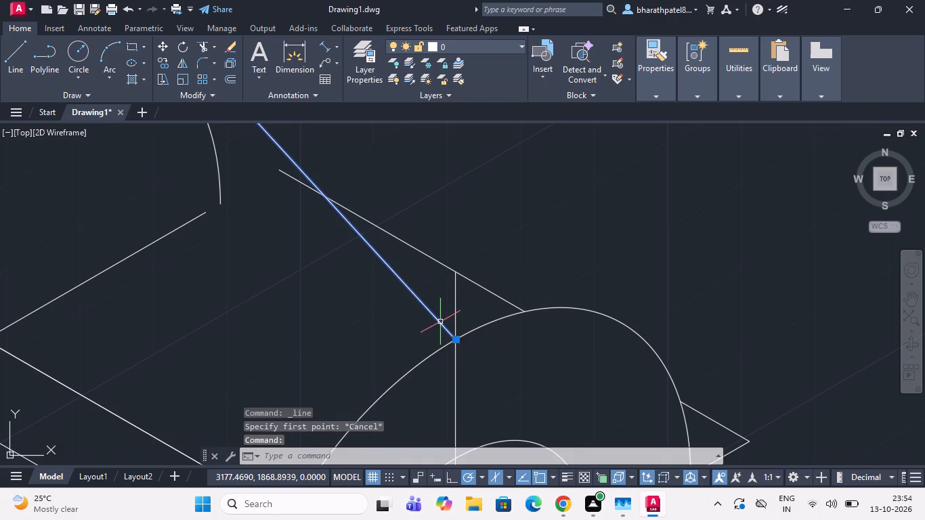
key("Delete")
Draw a line from the front outer arc's crossing with the vertical centre line, 5 units at 210°, and on to the rib's left edge at the rear arc.
scroll(452, 318, "down", 3)
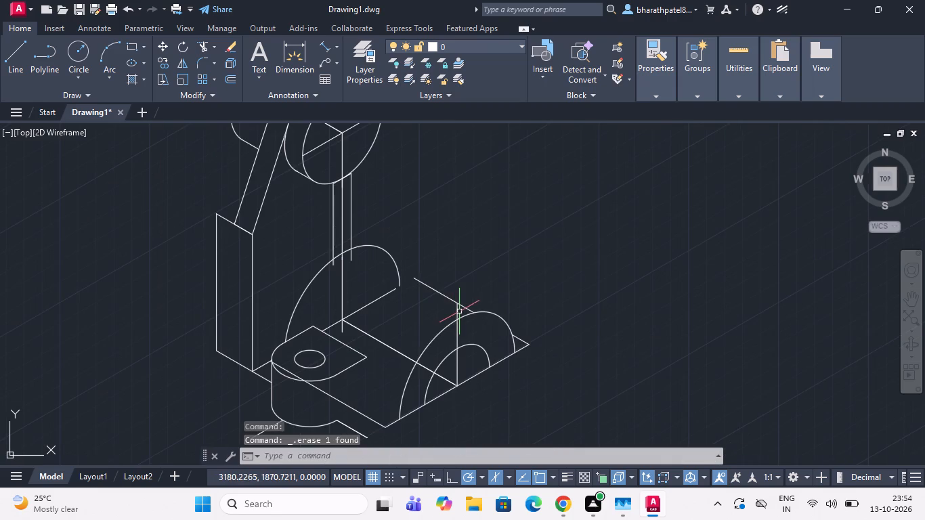
scroll(459, 322, "up", 3)
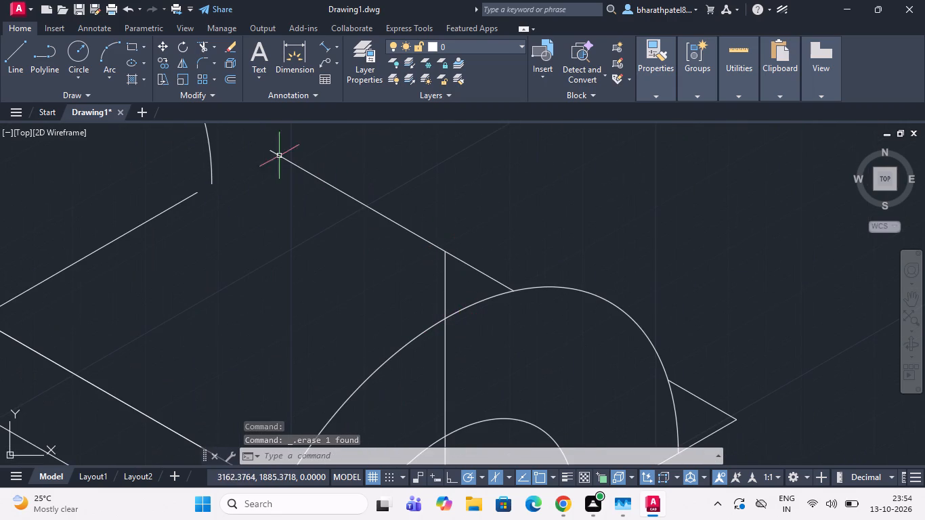
left_click(6, 54)
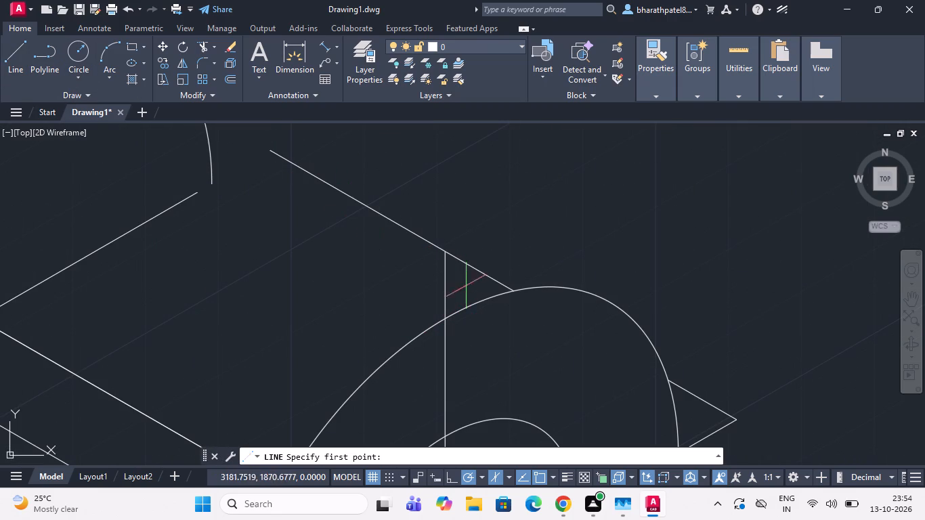
scroll(475, 264, "down", 2)
scroll(453, 320, "up", 2)
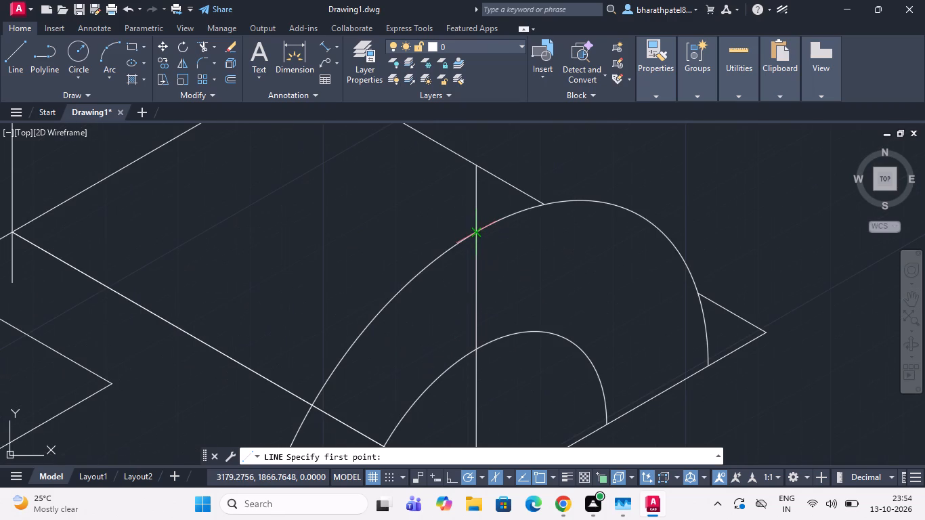
left_click(477, 233)
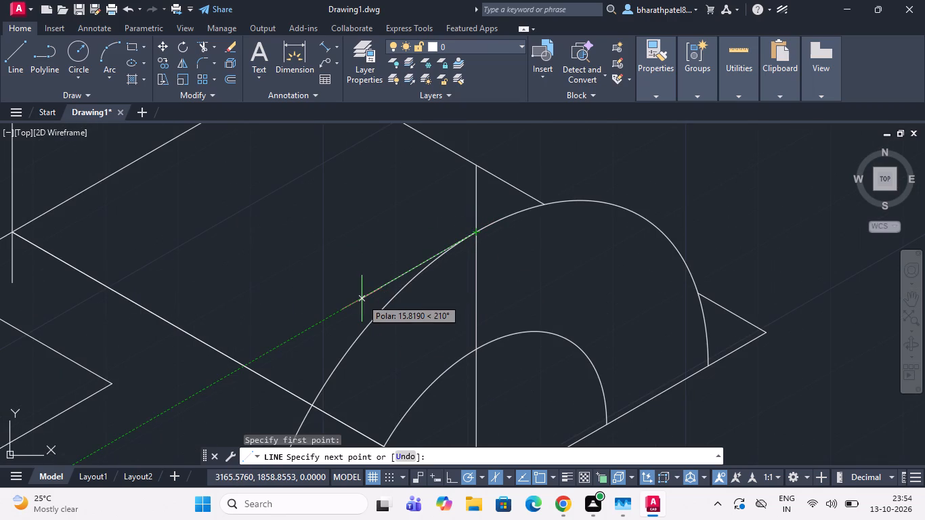
key("5")
key("Return")
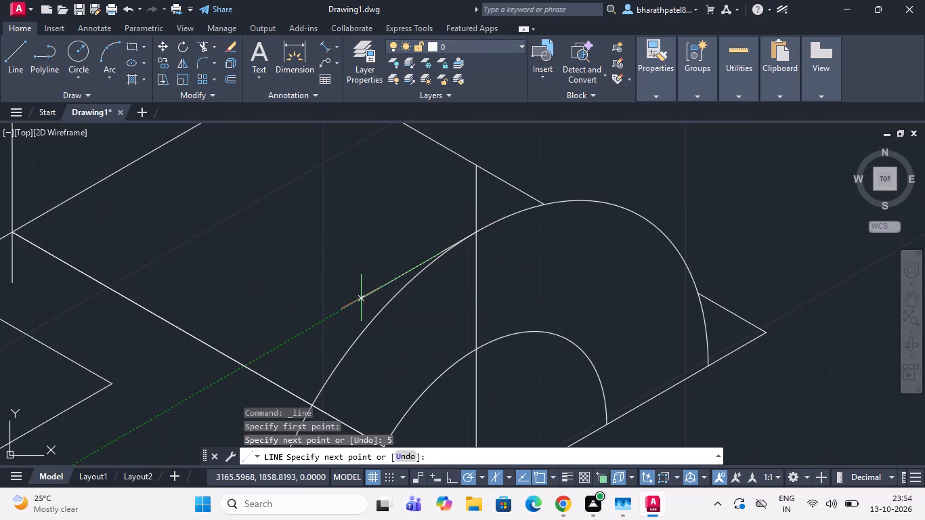
scroll(383, 260, "down", 3)
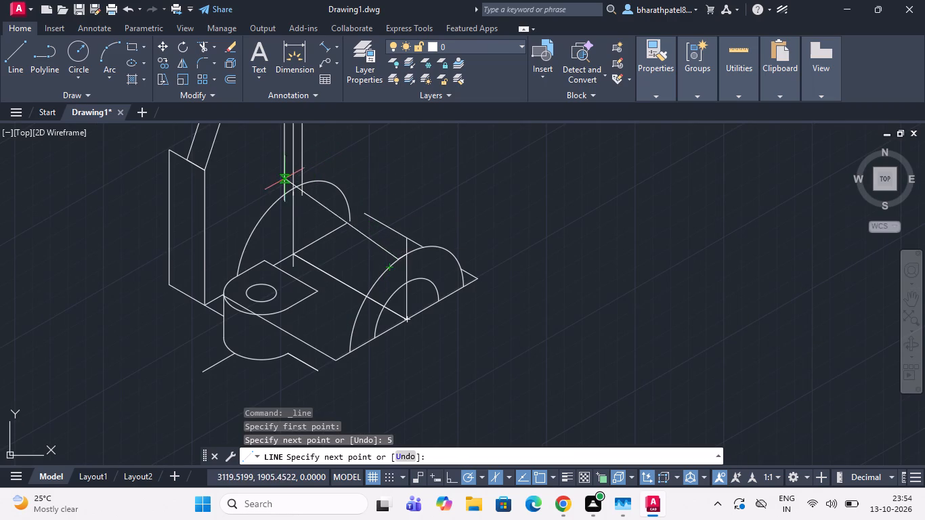
scroll(290, 189, "up", 3)
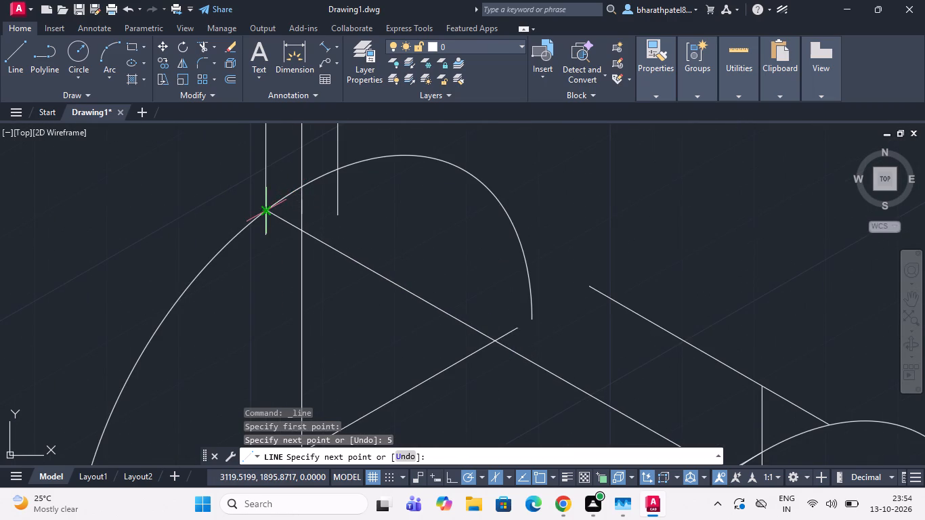
scroll(263, 209, "up", 8)
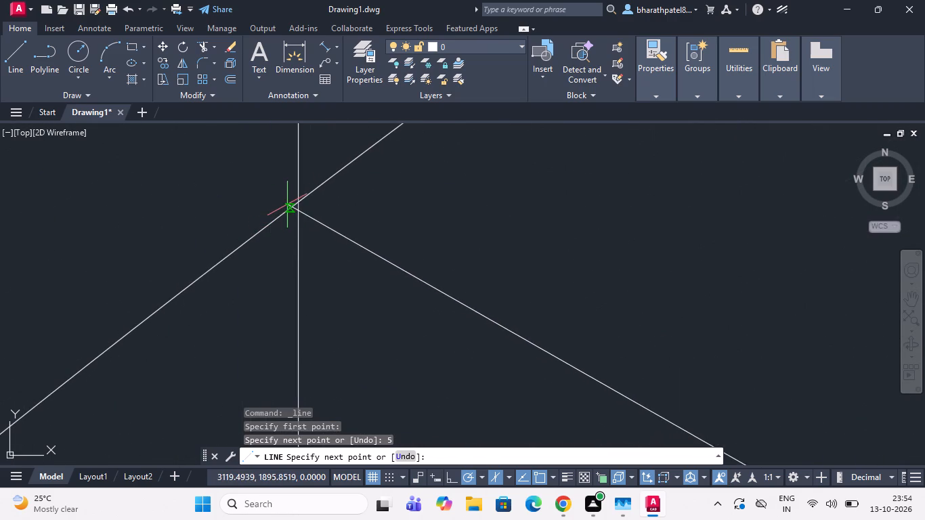
left_click(296, 202)
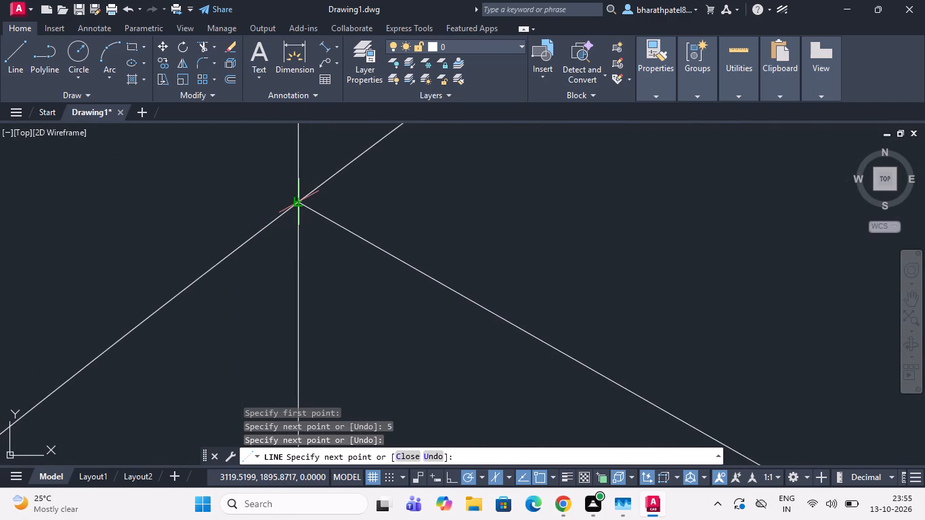
key("Escape")
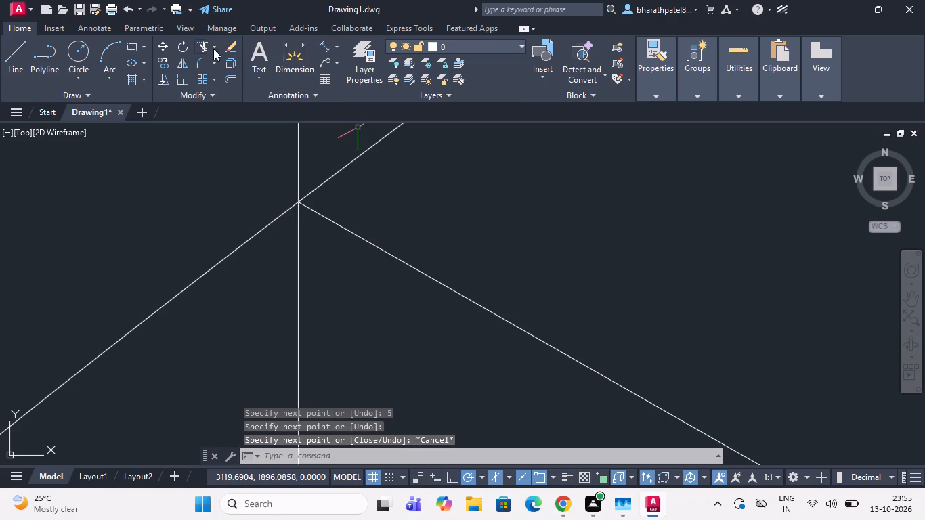
Trim the part of the rib's left vertical edge that extends below the rear arc.
left_click(199, 46)
left_click_drag(259, 272, 305, 285)
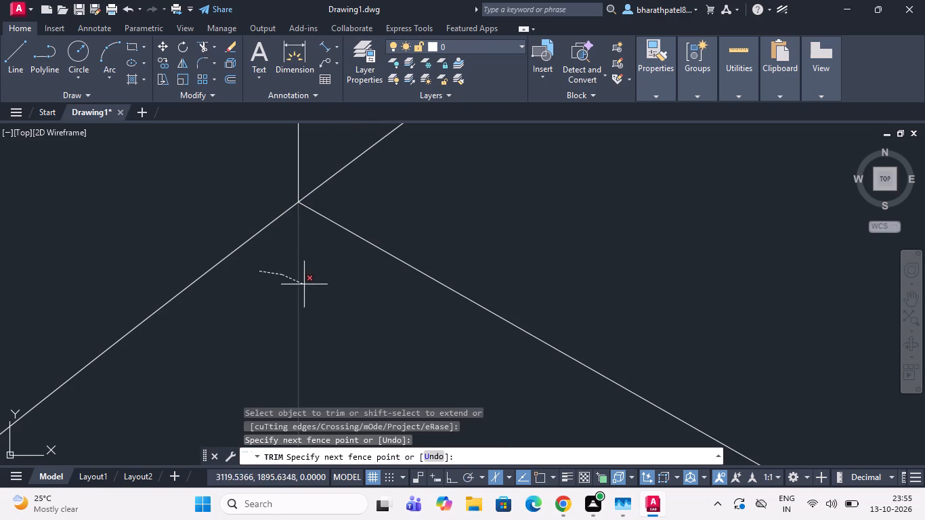
left_click_drag(305, 285, 313, 291)
scroll(313, 286, "down", 3)
scroll(376, 213, "down", 5)
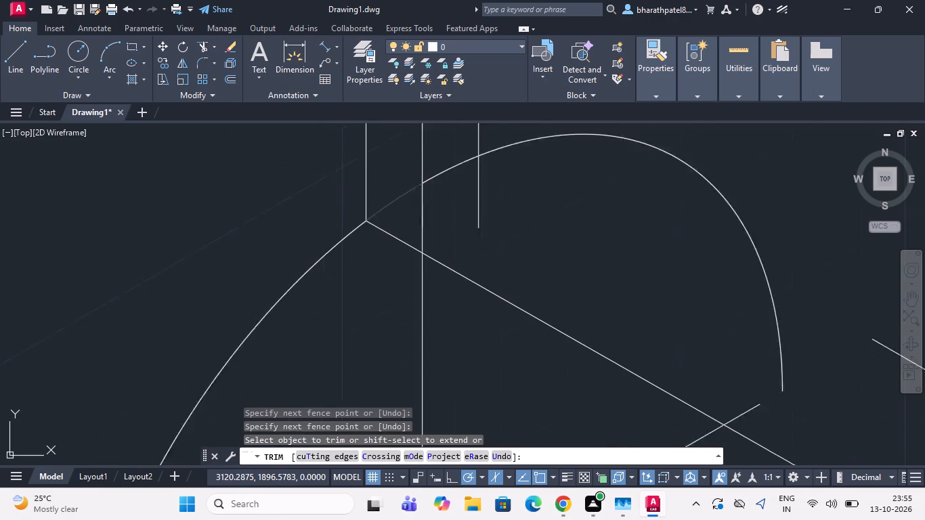
scroll(512, 240, "down", 2)
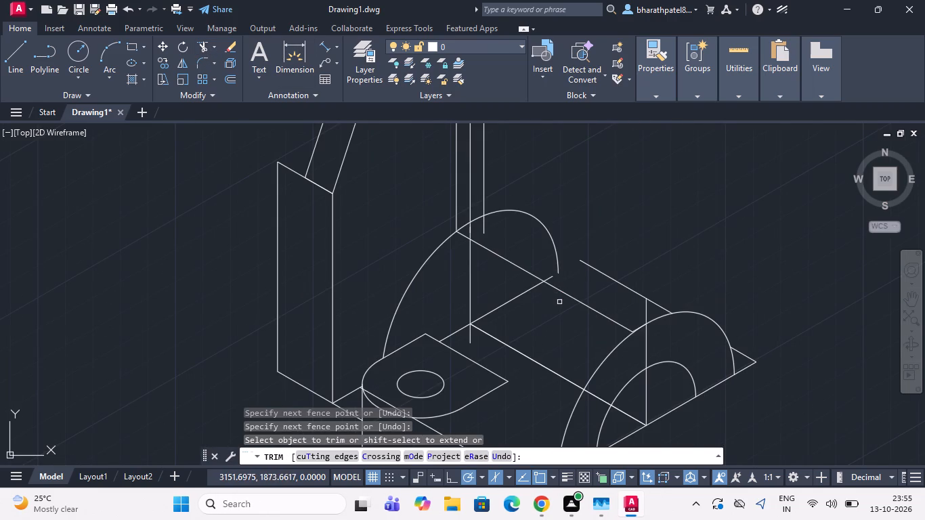
key("Escape")
Draw a line 10 units long at 30° from the lower corner of the rib outline beside the front outer arc.
left_click(12, 52)
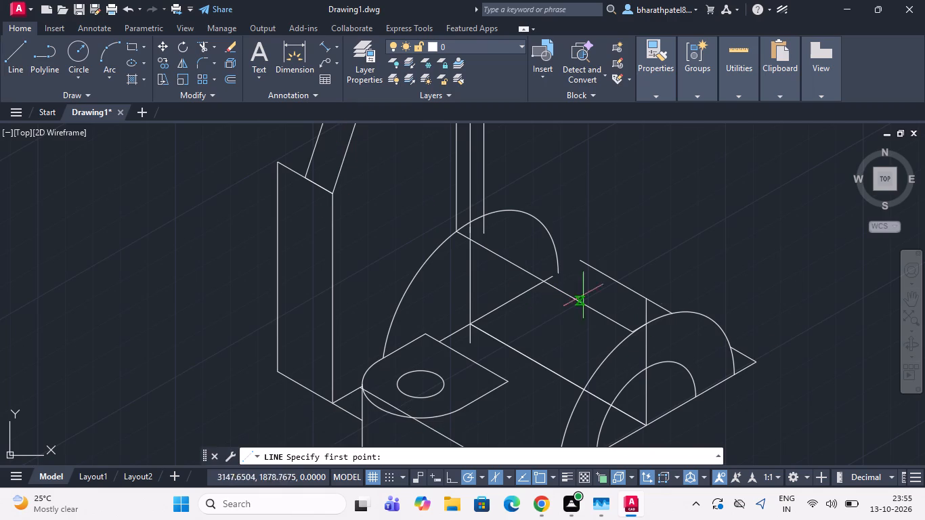
scroll(666, 318, "up", 4)
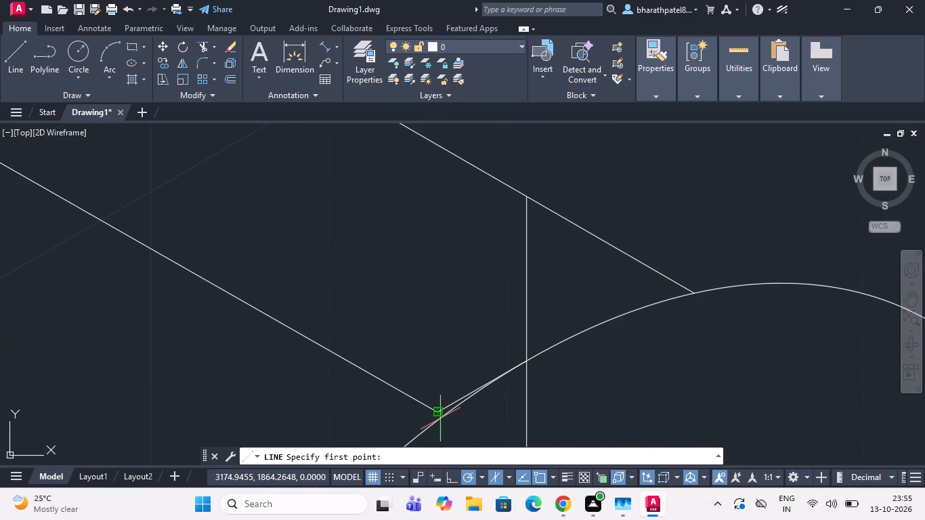
scroll(435, 412, "up", 3)
left_click(439, 417)
scroll(438, 417, "down", 3)
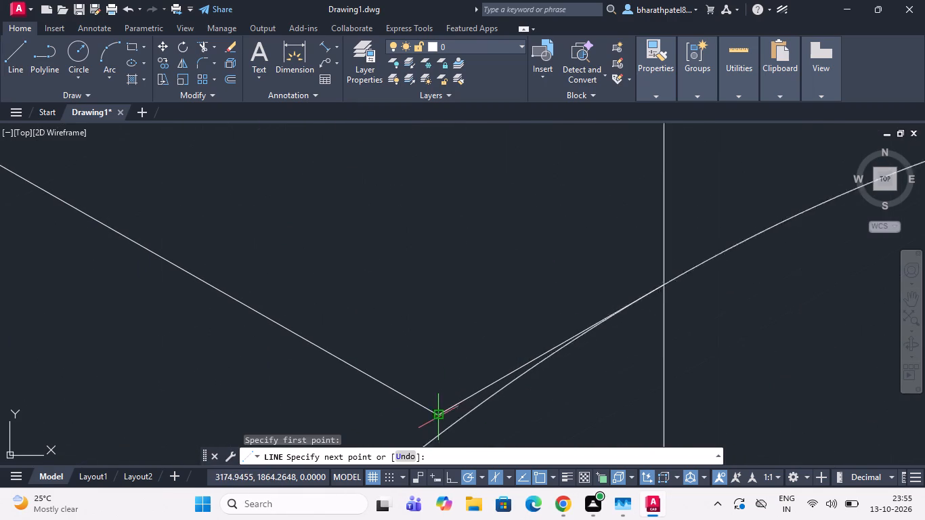
scroll(438, 417, "down", 1)
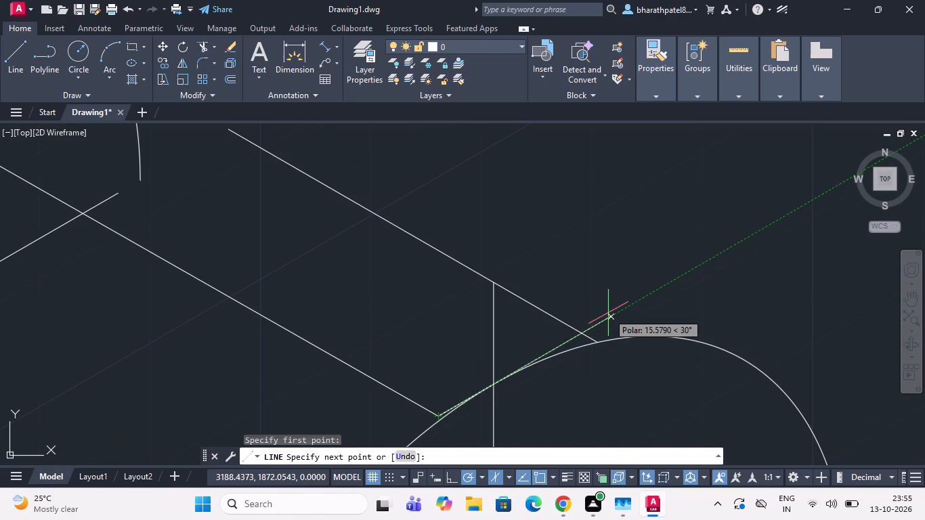
type("10")
key("Return")
scroll(613, 311, "down", 4)
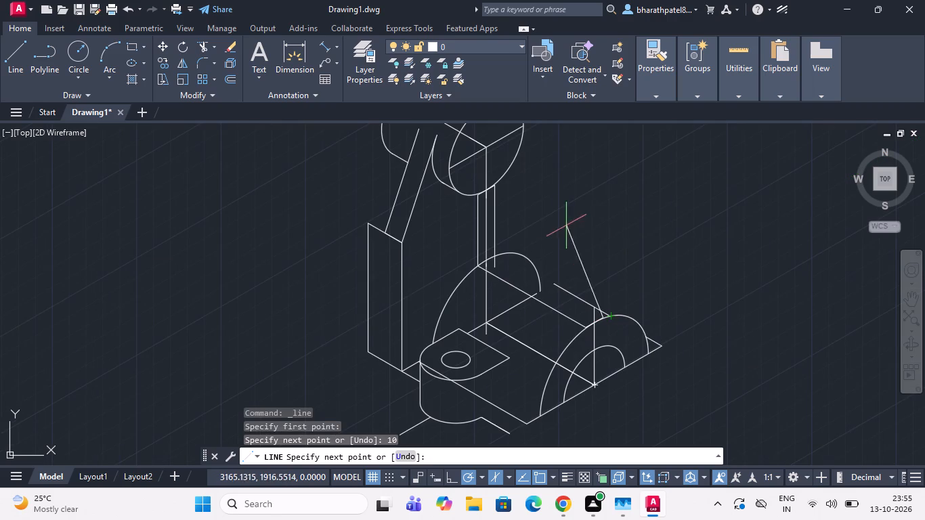
scroll(532, 212, "up", 3)
scroll(531, 211, "down", 3)
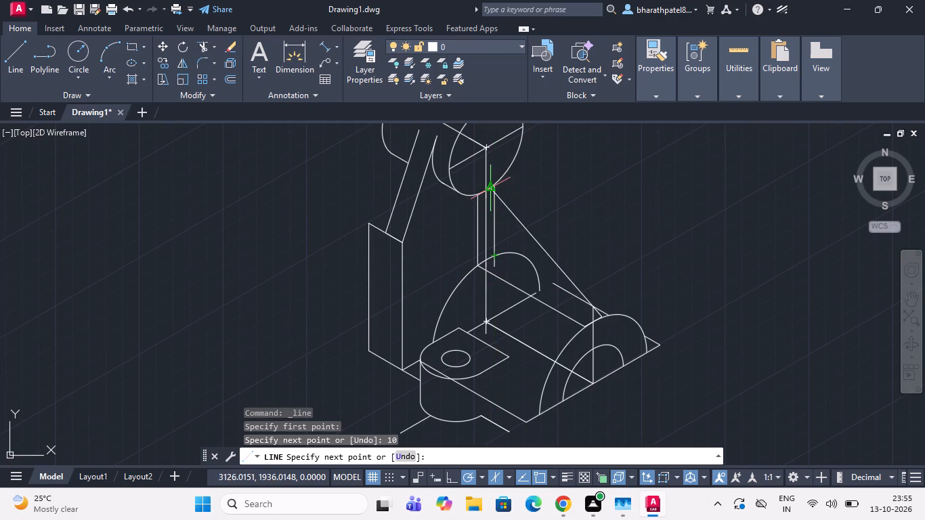
scroll(486, 187, "up", 7)
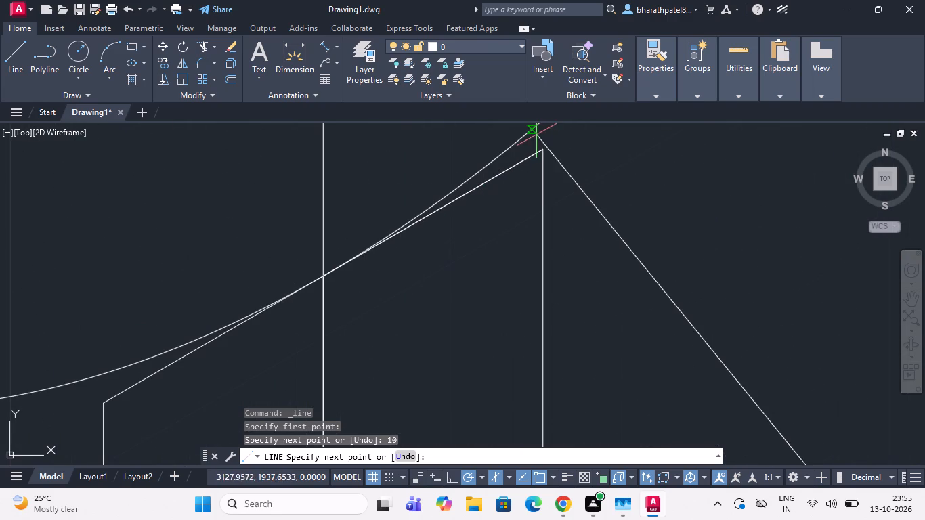
scroll(540, 152, "up", 3)
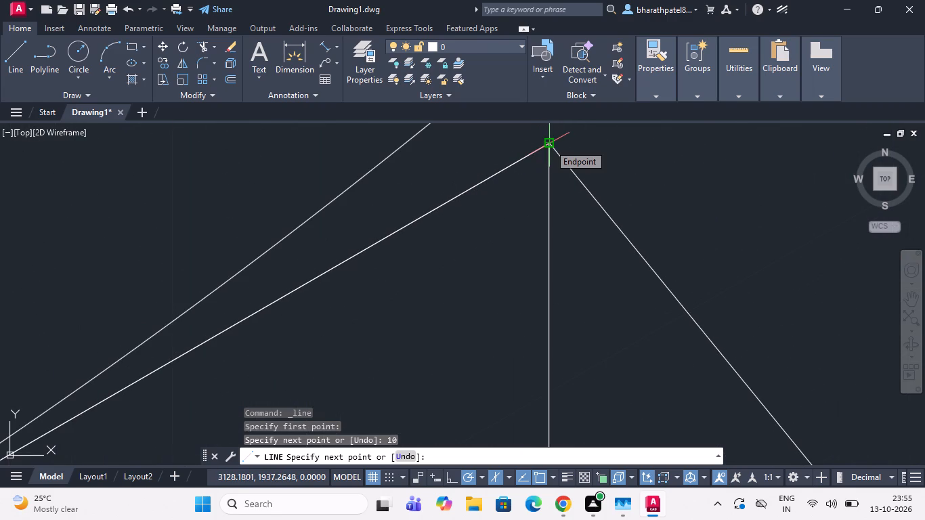
key("Escape")
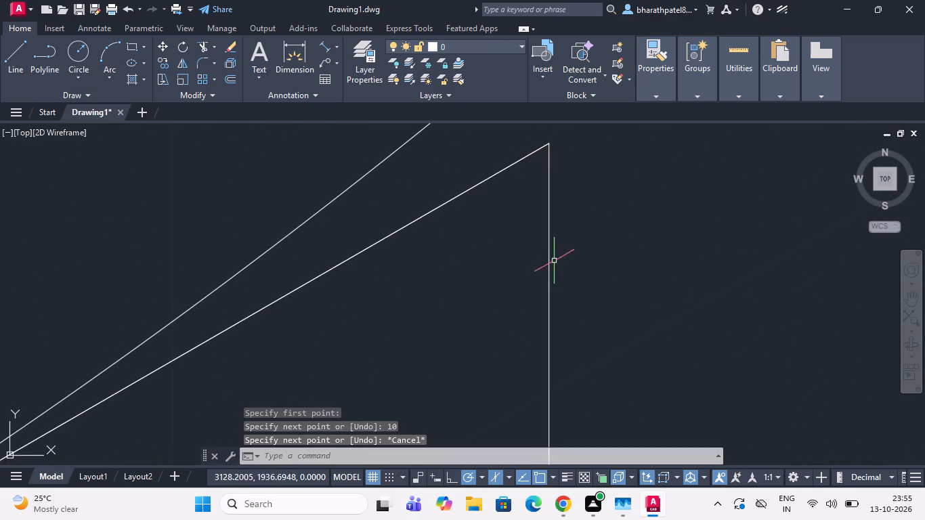
Draw a short vertical line from the upper end of the rib's right edge up past the upper cylinder's front circle.
scroll(555, 260, "down", 4)
left_click(20, 49)
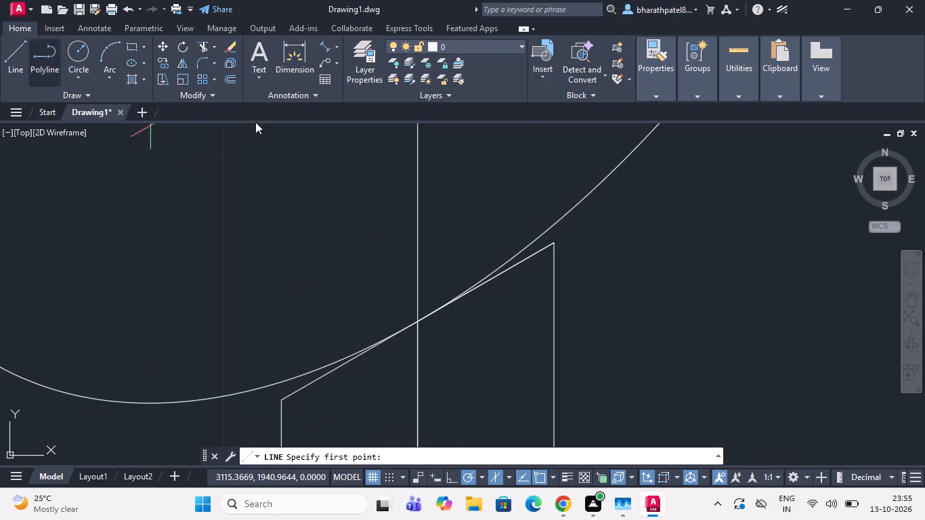
left_click(553, 248)
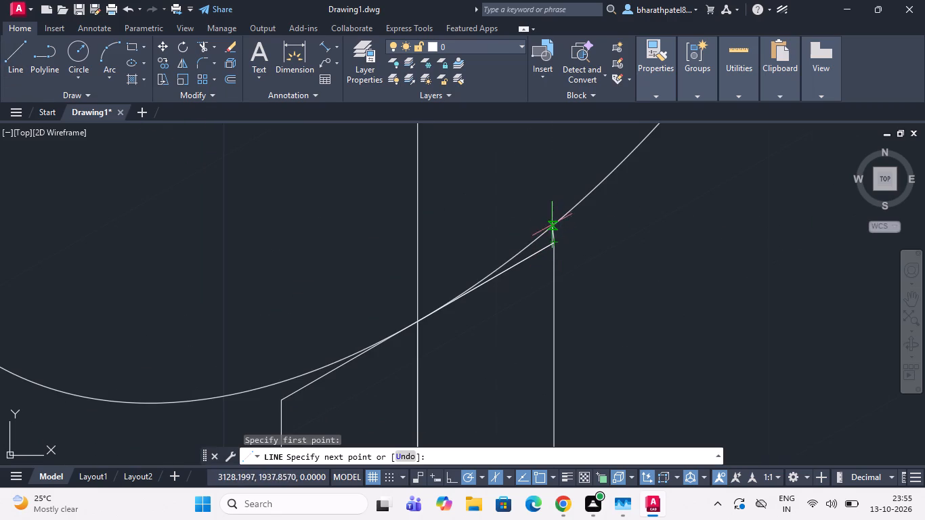
left_click(553, 196)
key("Escape")
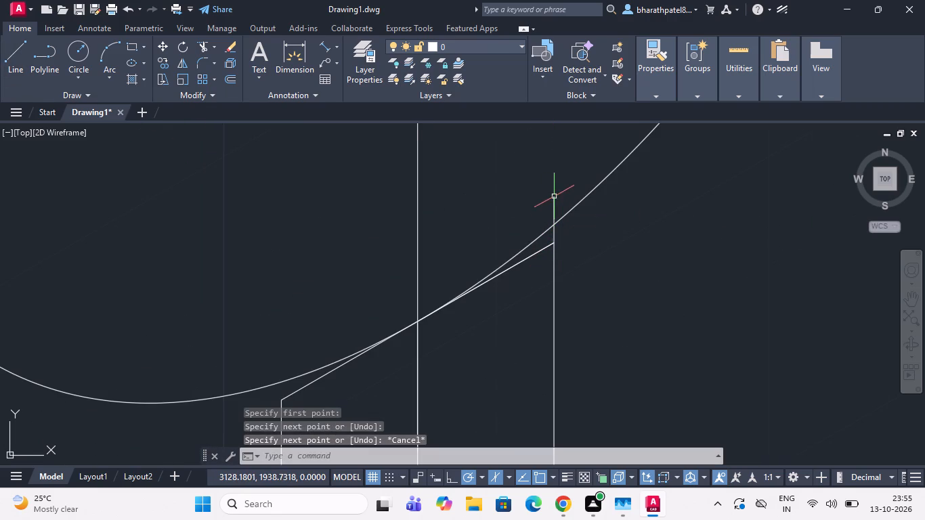
Trim away the right half of the rib's short diagonal top line and the right edge's overshoot inside the cylinder's circle.
left_click(199, 46)
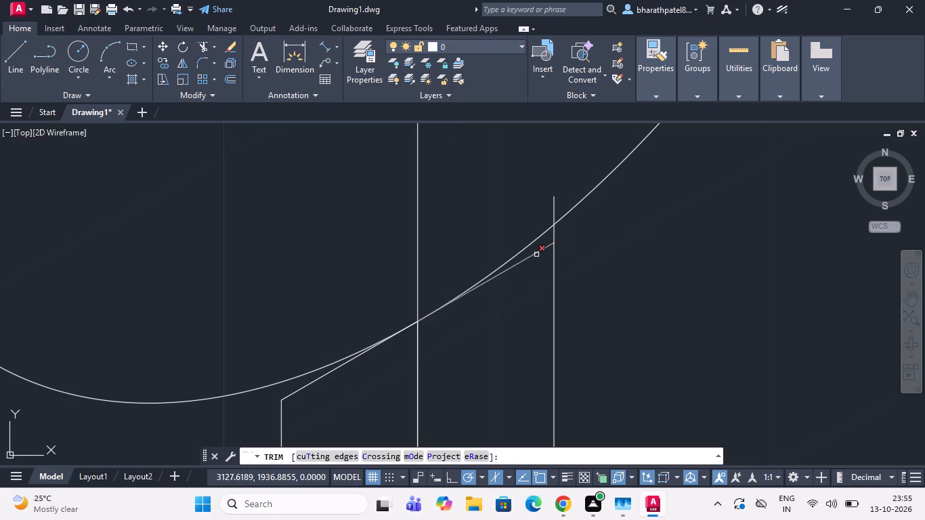
left_click(536, 255)
left_click(536, 255)
left_click(553, 211)
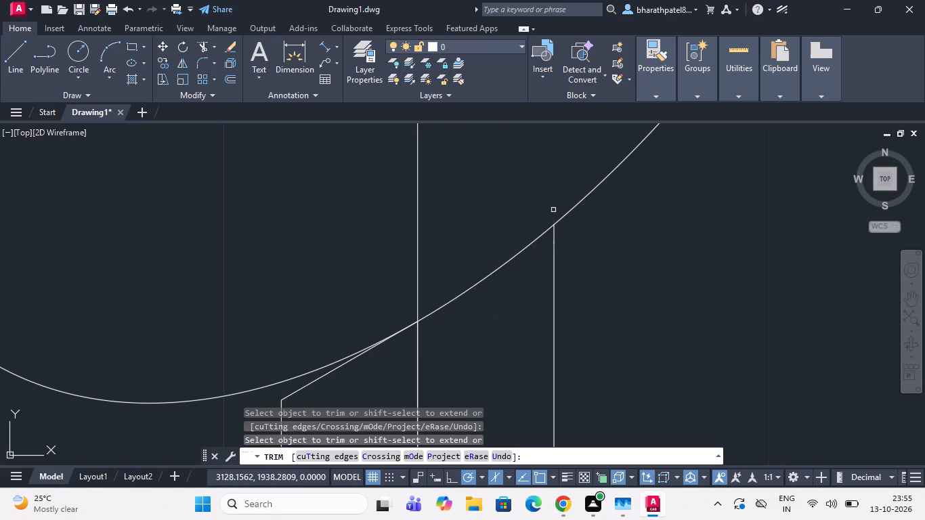
scroll(557, 188, "down", 2)
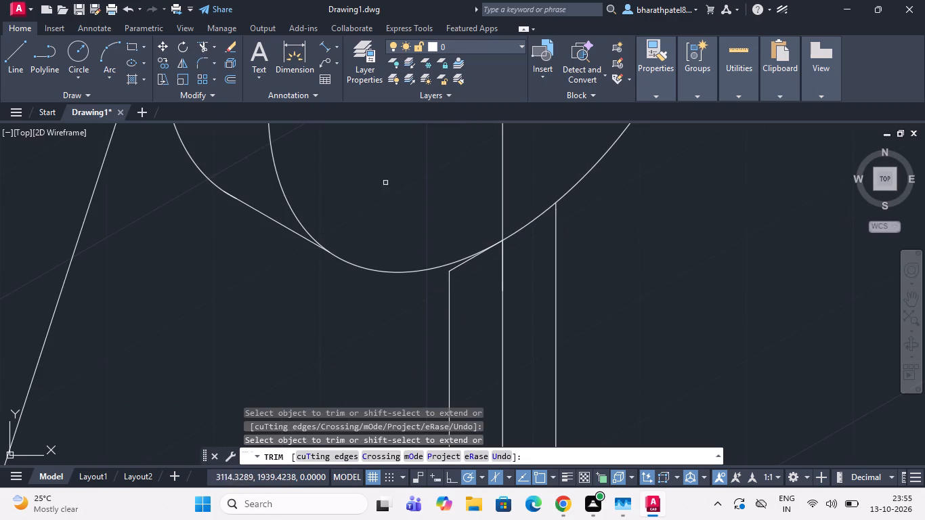
Draw a short vertical line from the upper end of the rib's left edge up past the cylinder's front circle.
left_click(9, 47)
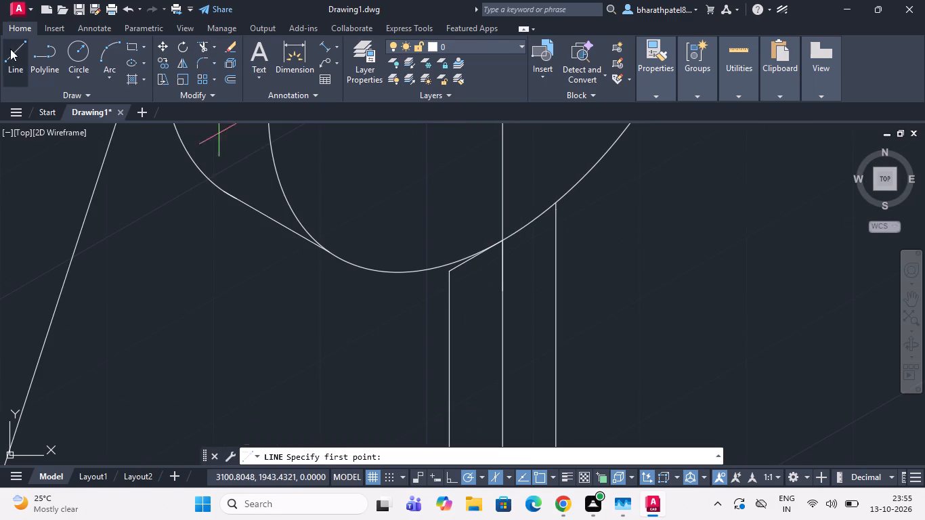
left_click(449, 274)
left_click(445, 217)
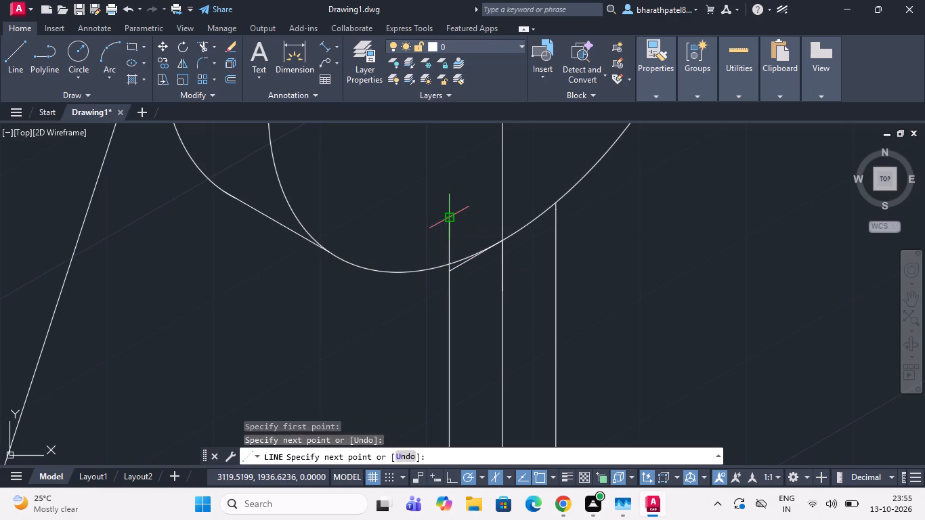
key("Escape")
Trim away the remaining short diagonal top line and the left edge's overshoot inside the cylinder's circle.
left_click(203, 45)
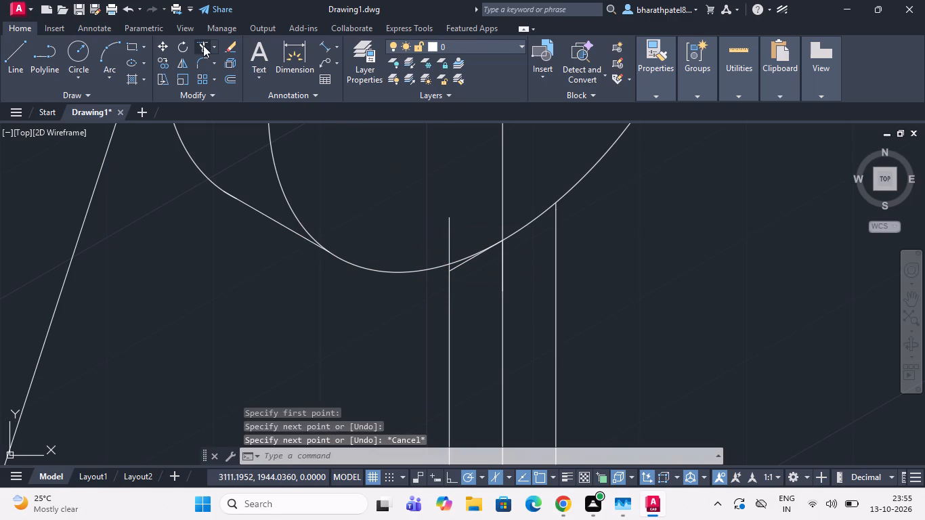
scroll(451, 278, "up", 3)
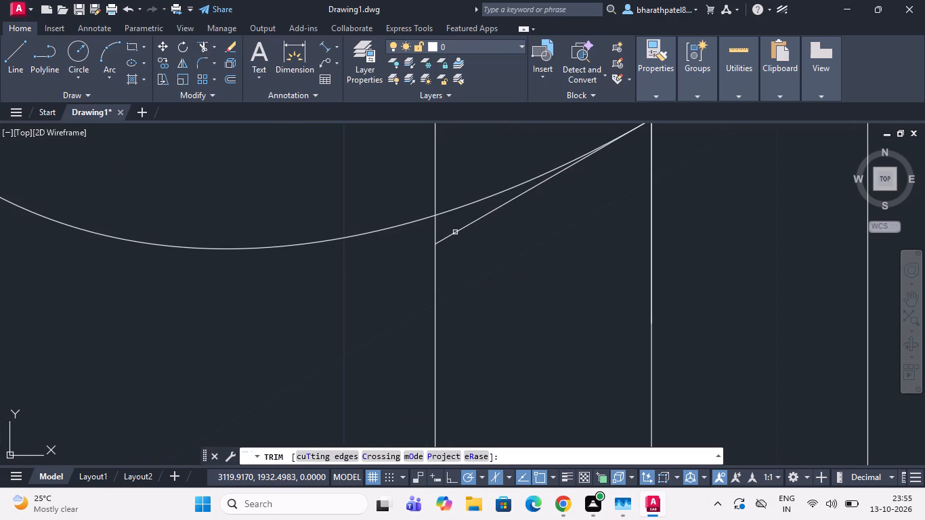
left_click(455, 232)
left_click(431, 160)
left_click(467, 160)
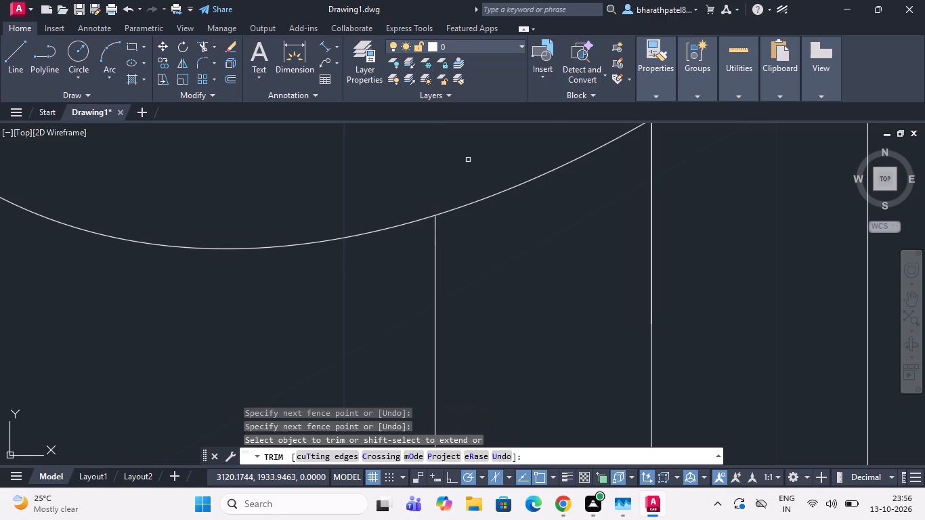
scroll(469, 160, "down", 3)
scroll(450, 217, "down", 3)
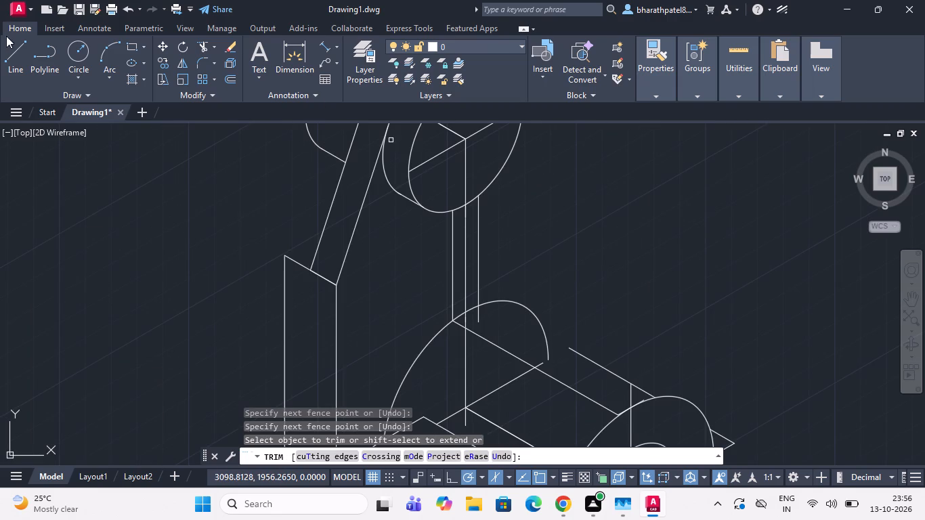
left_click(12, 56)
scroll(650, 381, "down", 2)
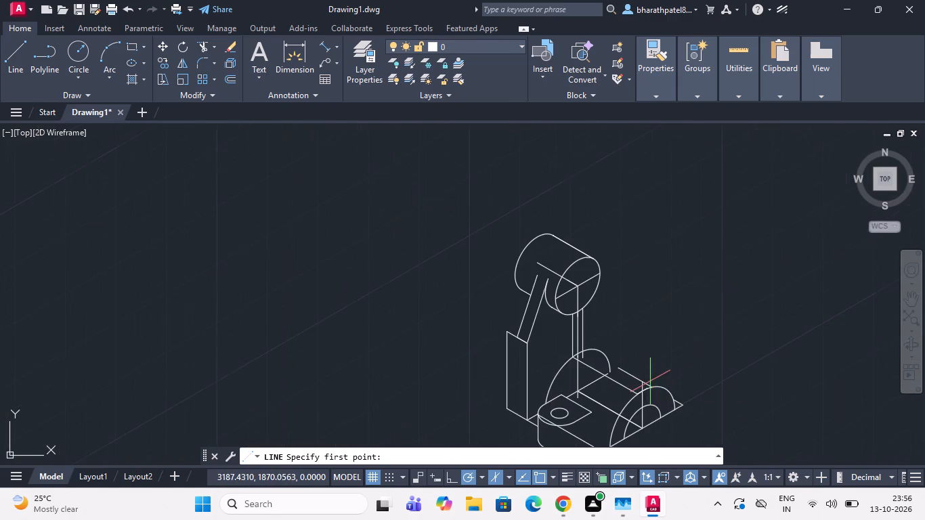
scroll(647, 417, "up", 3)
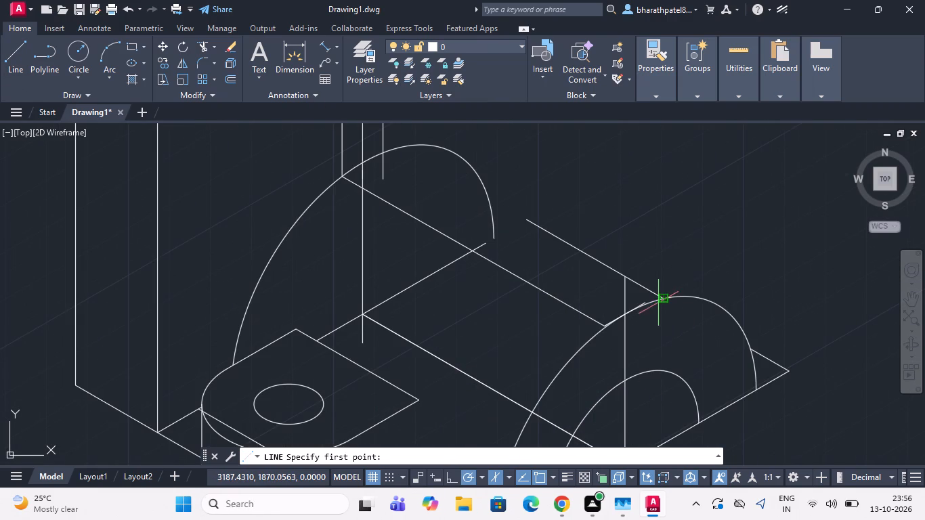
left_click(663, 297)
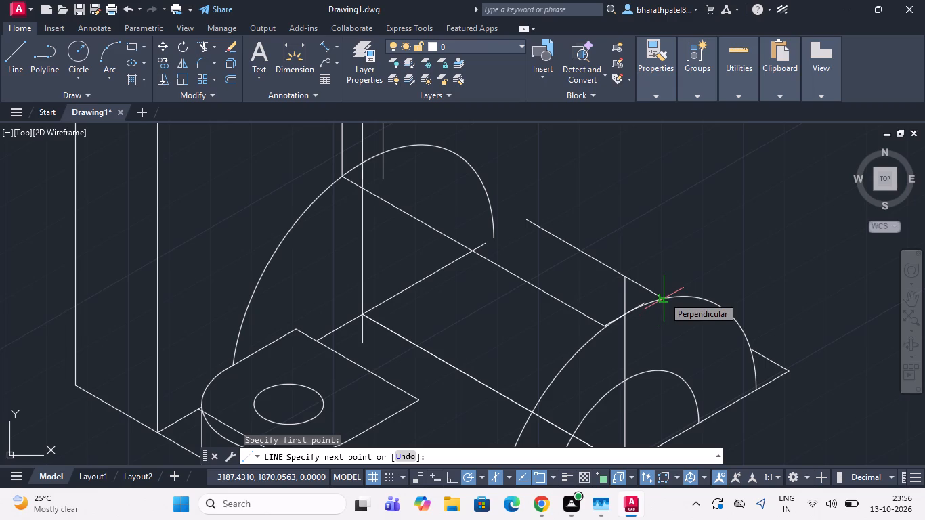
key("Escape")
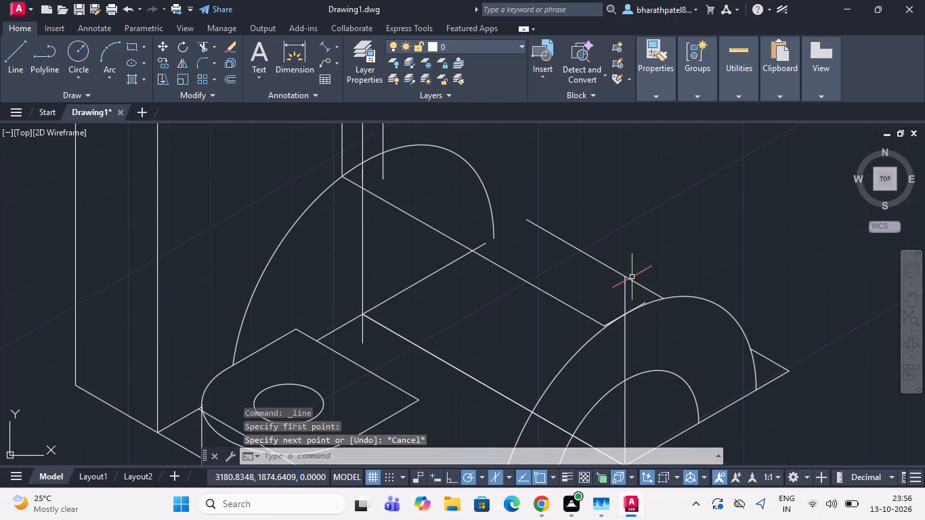
Draw a slanted line from the upper end of the 10-unit line to where the rib's right edge meets the upper cylinder's circle.
left_click(4, 52)
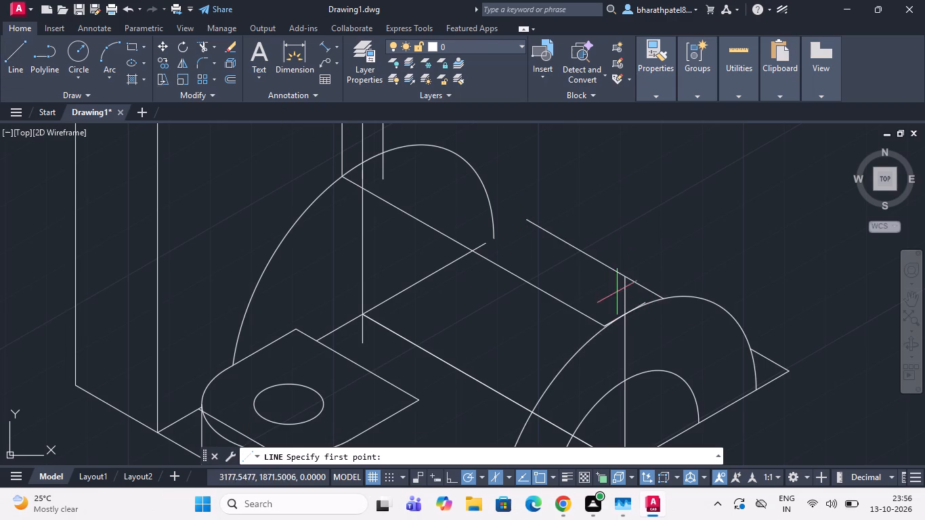
scroll(637, 313, "up", 3)
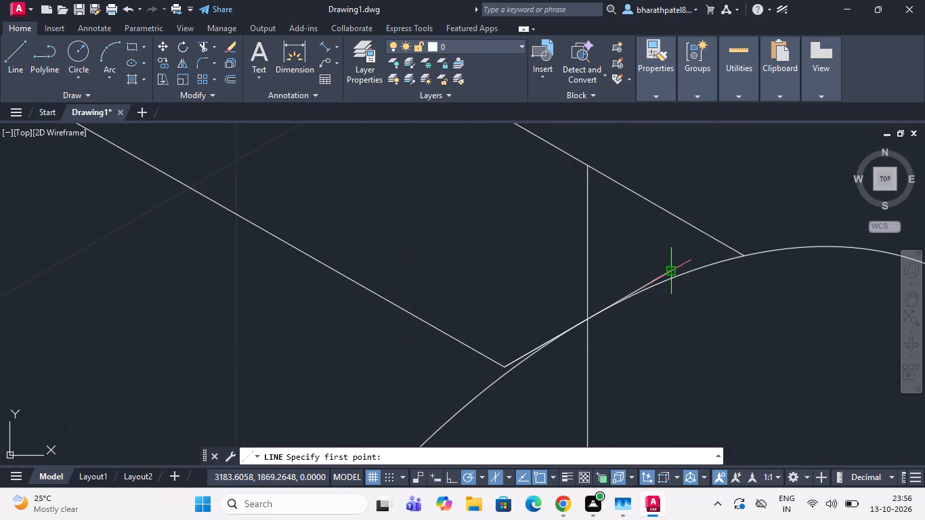
left_click(669, 274)
scroll(635, 235, "down", 6)
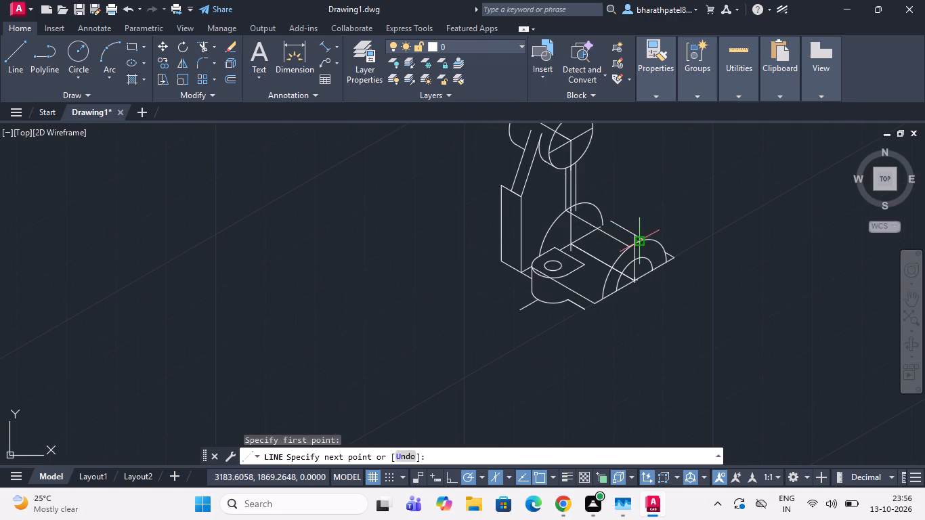
scroll(552, 155, "up", 3)
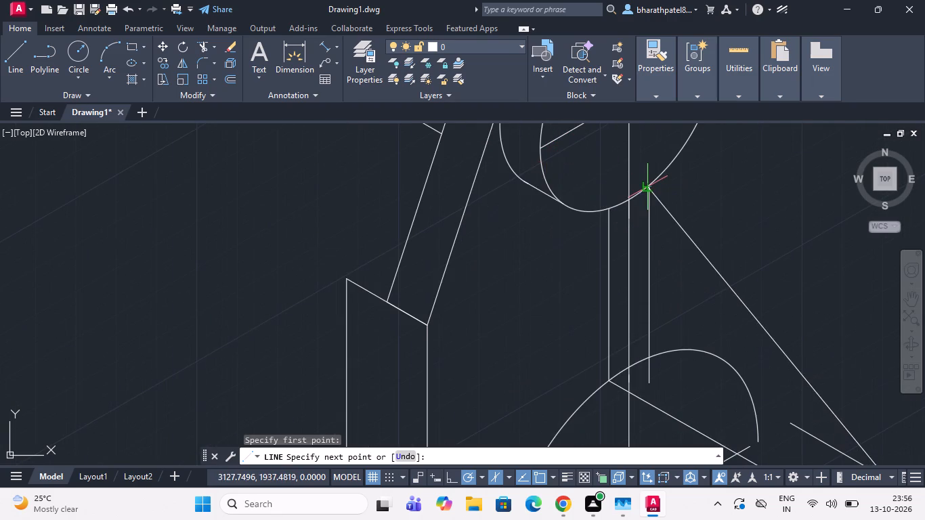
scroll(646, 188, "up", 6)
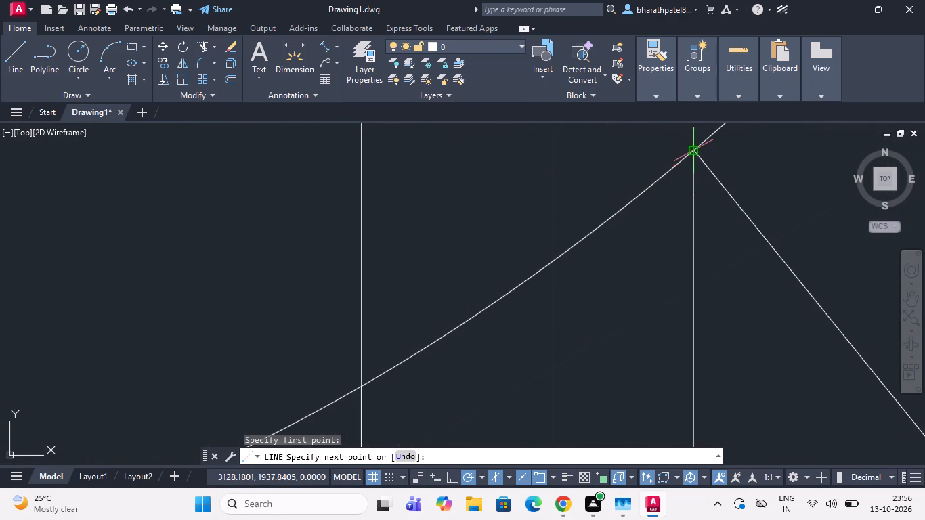
scroll(694, 153, "up", 3)
scroll(693, 153, "down", 3)
scroll(702, 148, "up", 2)
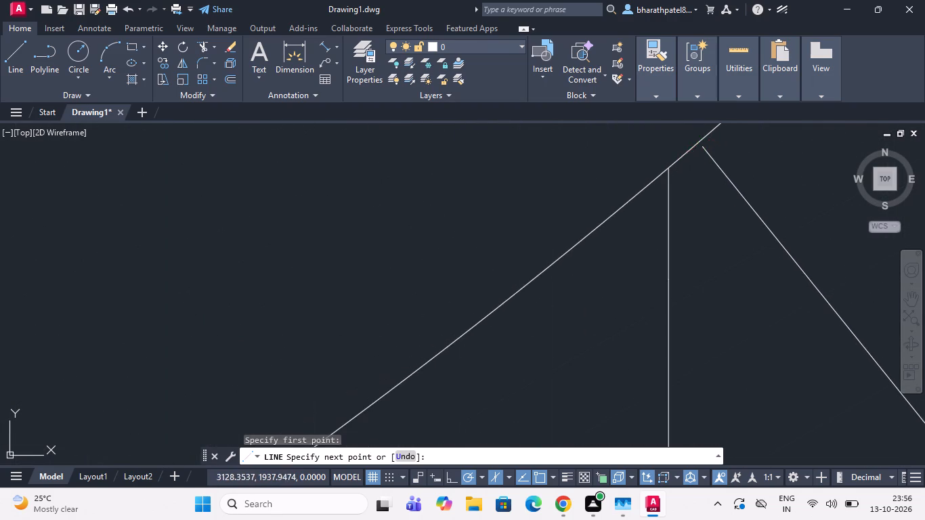
scroll(686, 137, "up", 3)
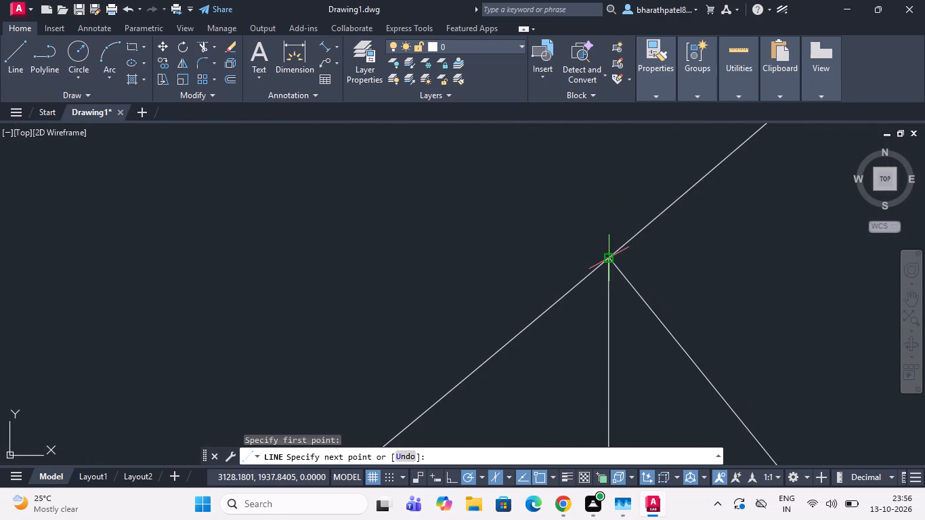
left_click(608, 254)
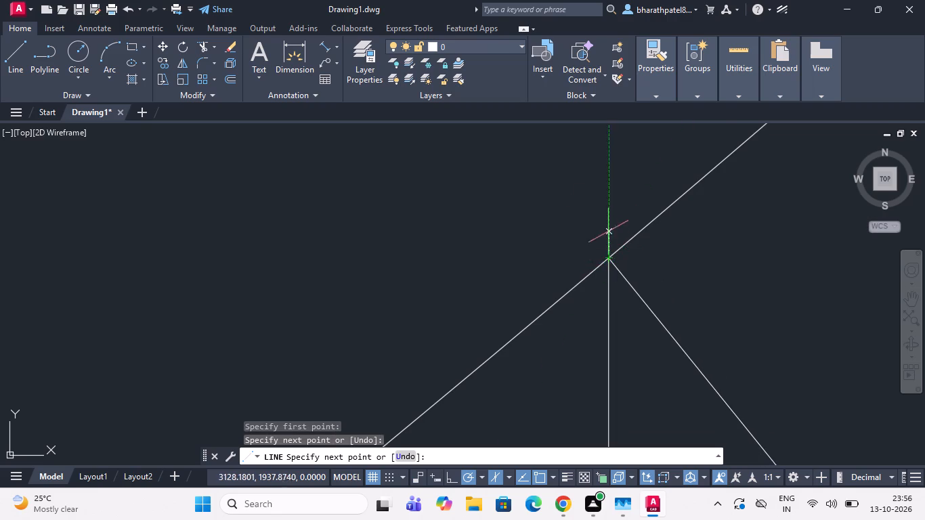
scroll(581, 183, "down", 3)
key("Escape")
scroll(581, 184, "down", 7)
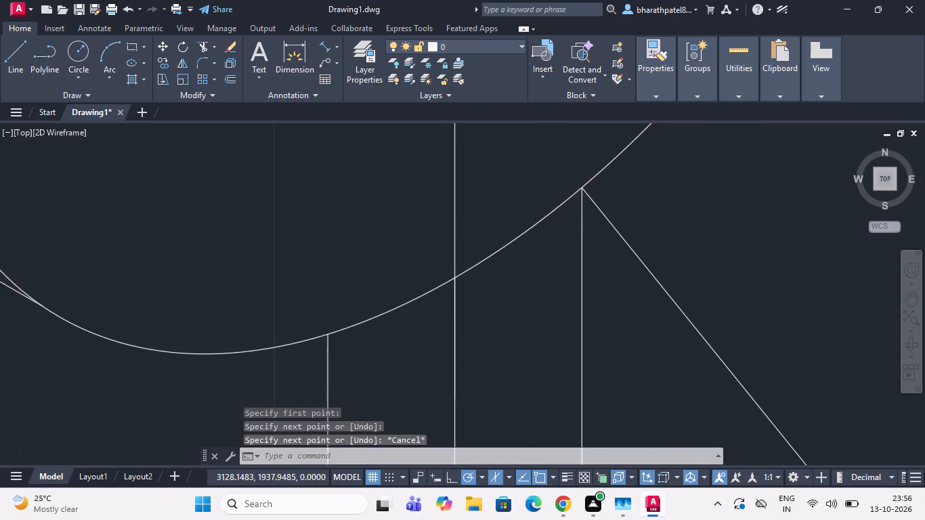
Draw a slanted line from the lower end of the 10-unit line to where the rib's left edge meets the upper cylinder's circle.
scroll(581, 184, "down", 4)
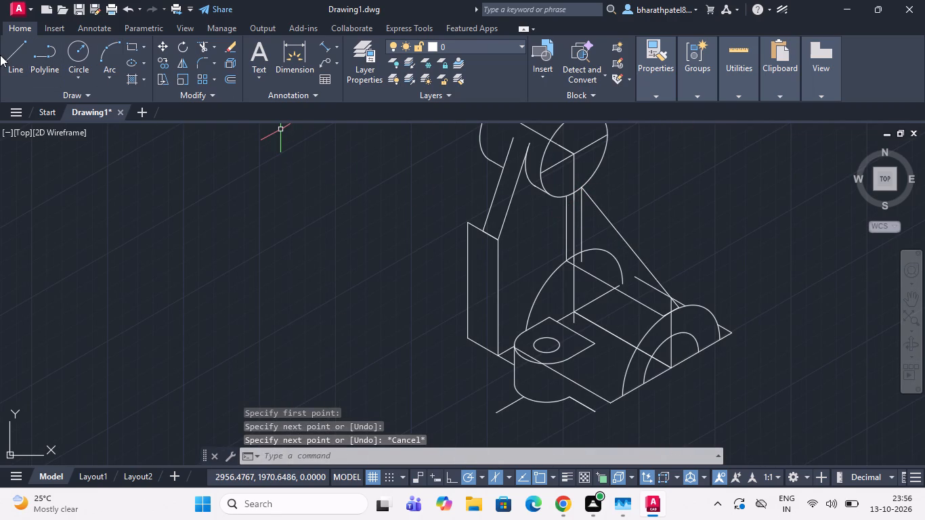
left_click(10, 51)
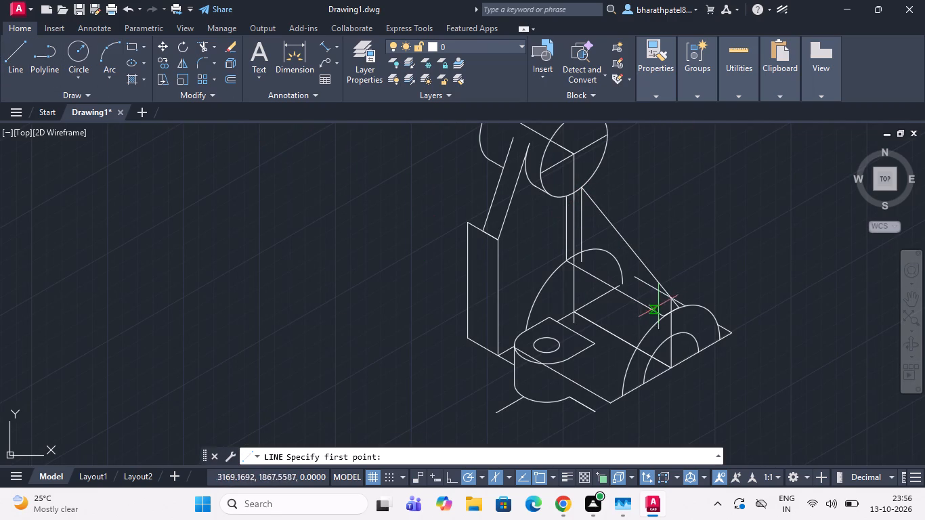
scroll(680, 315, "up", 4)
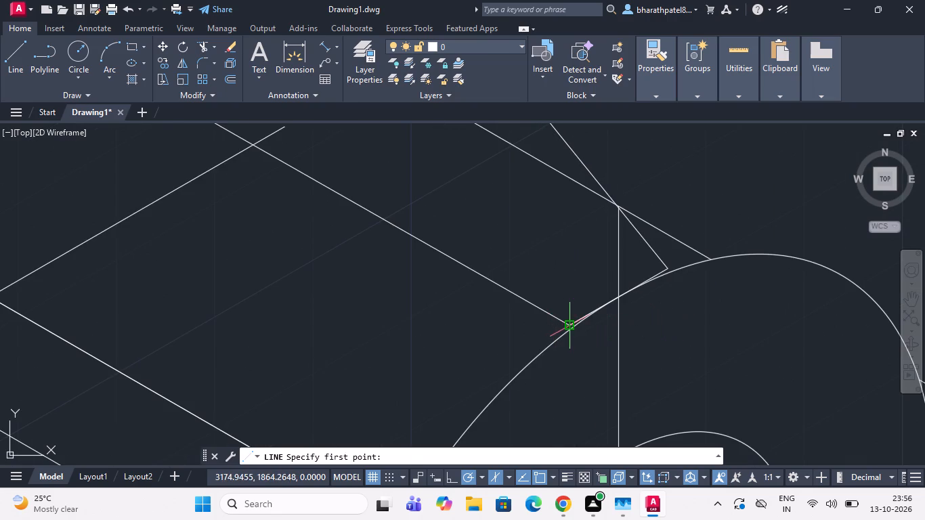
left_click(568, 324)
scroll(569, 323, "down", 9)
scroll(538, 273, "up", 4)
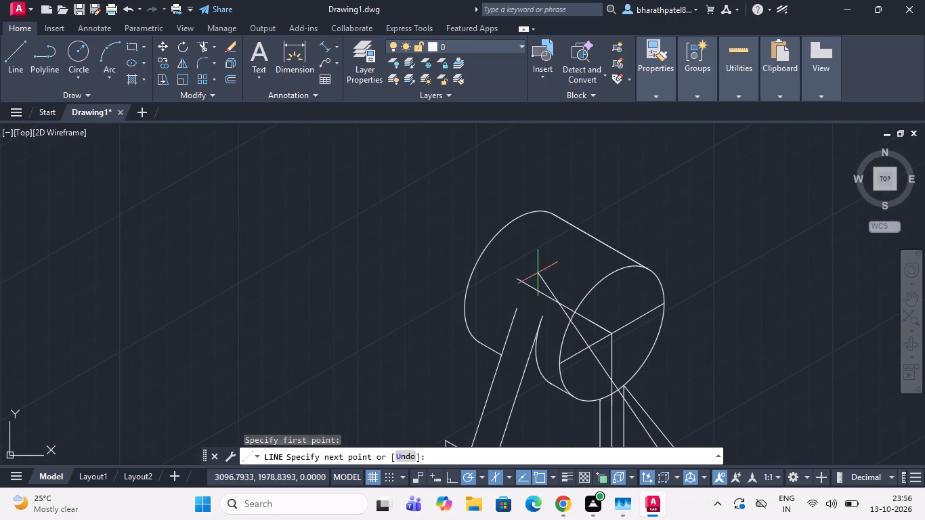
scroll(607, 415, "up", 4)
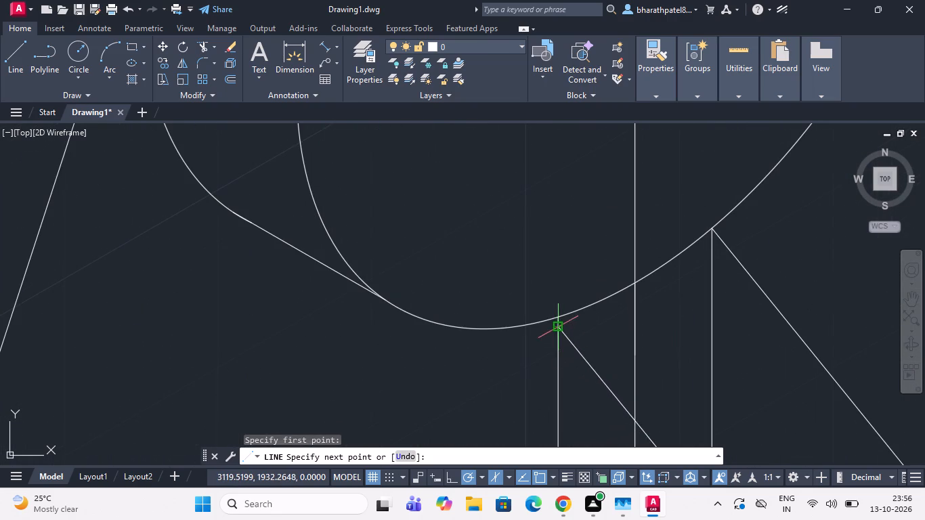
scroll(552, 320, "up", 4)
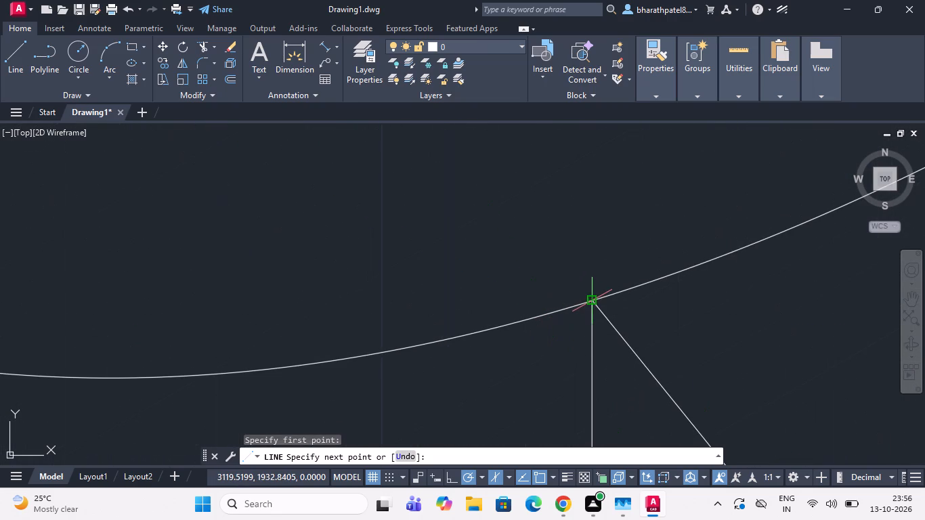
left_click(592, 301)
key("Escape")
Trim away the diagonal guide line above the front half-cylinder and the vertical centre line's stub above the 10-unit line.
scroll(513, 220, "down", 4)
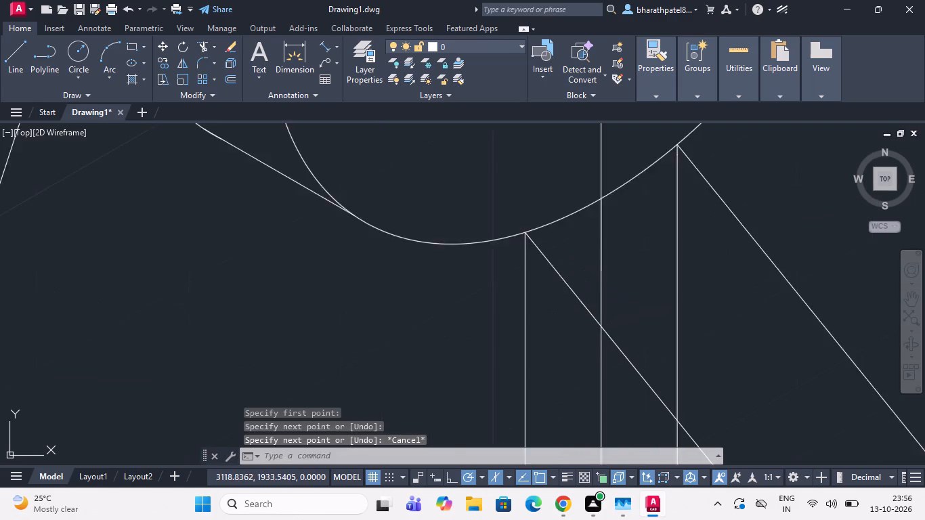
scroll(513, 220, "down", 4)
scroll(572, 228, "down", 2)
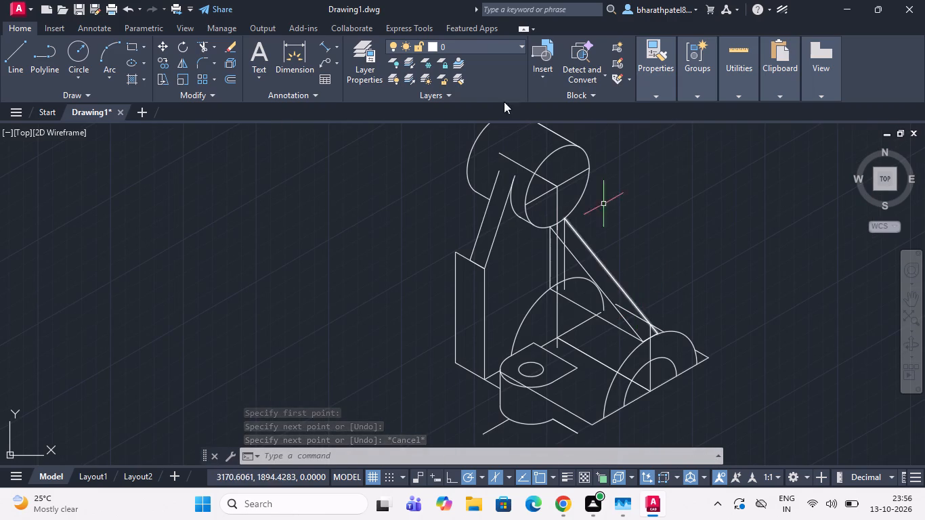
left_click(198, 46)
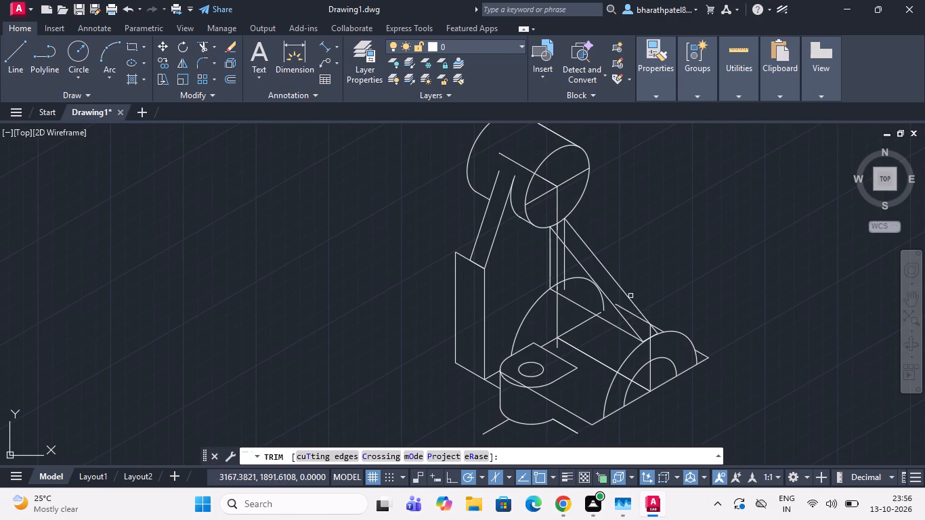
scroll(628, 321, "up", 4)
left_click_drag(624, 242, 639, 310)
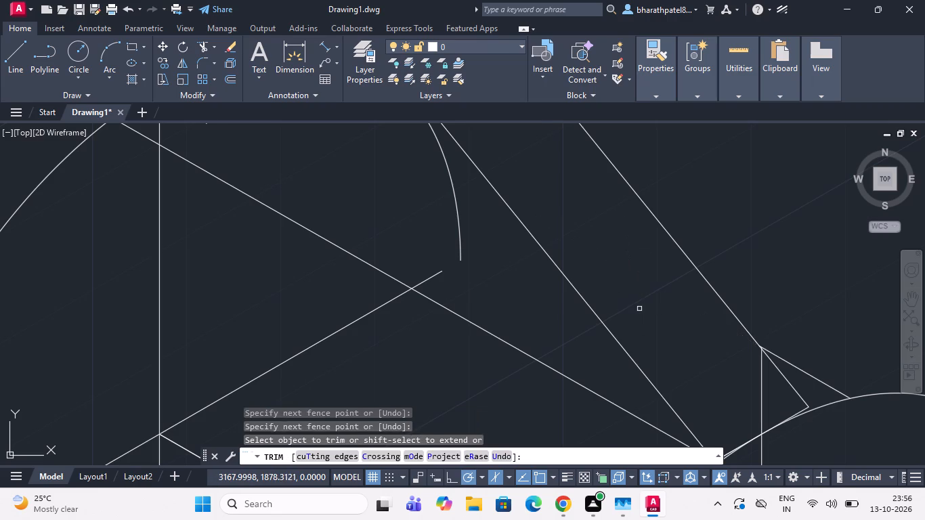
scroll(639, 309, "down", 2)
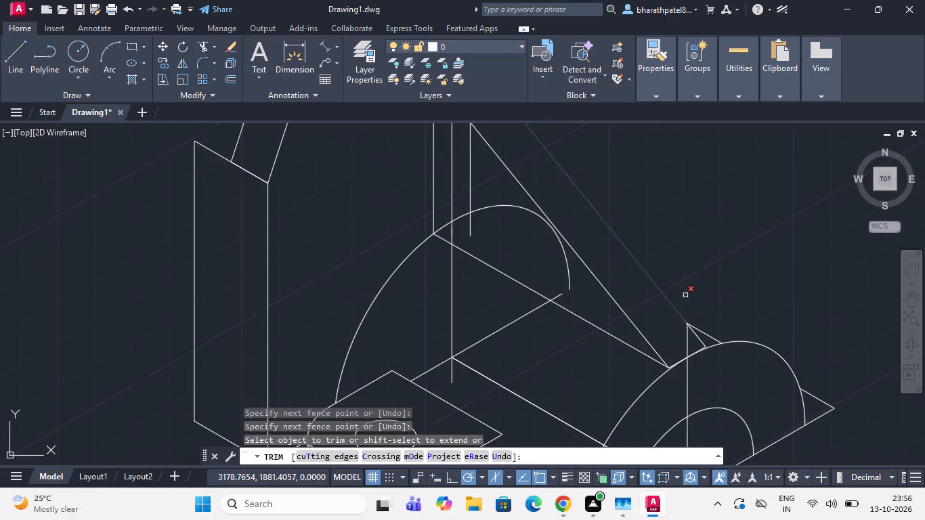
left_click(706, 337)
scroll(706, 336, "down", 2)
scroll(696, 339, "up", 3)
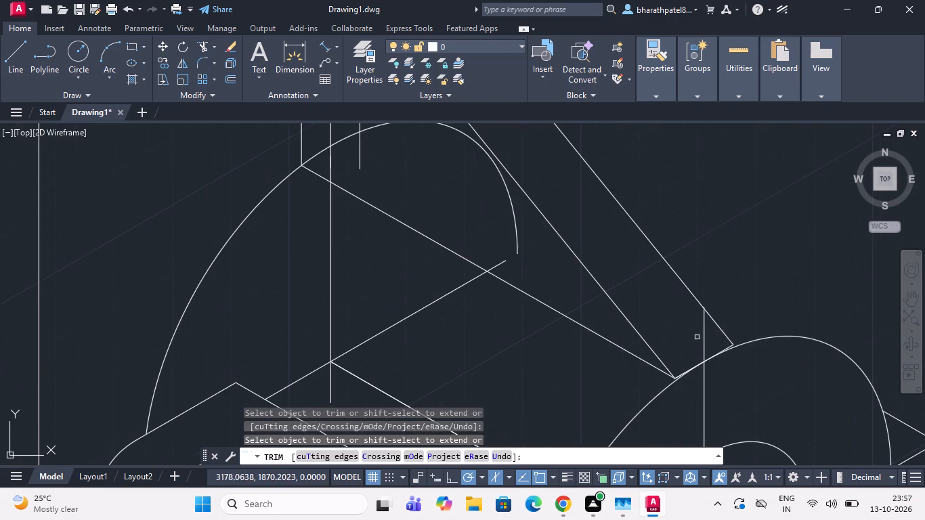
left_click(704, 334)
Draw a short line from the left slanted line's lower end past the half-cylinder's front arc, continuing its top edge.
scroll(704, 334, "down", 3)
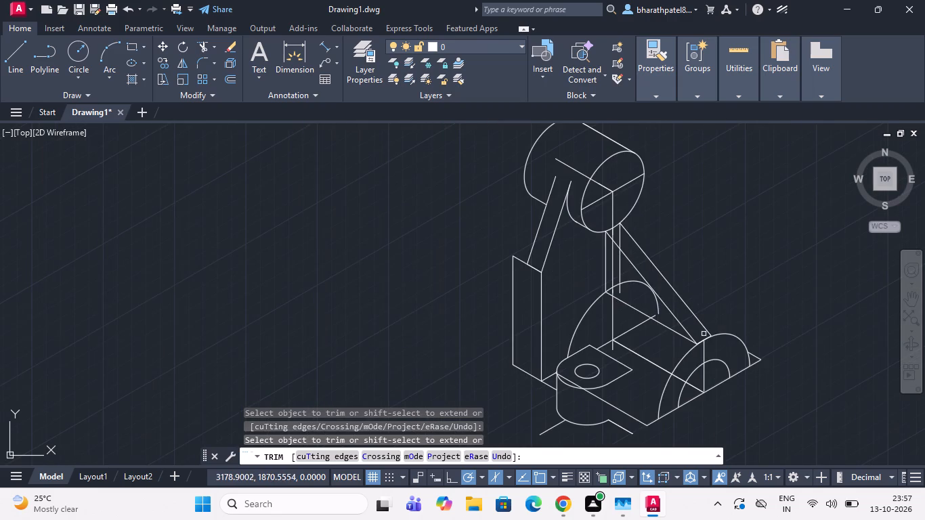
scroll(695, 344, "up", 4)
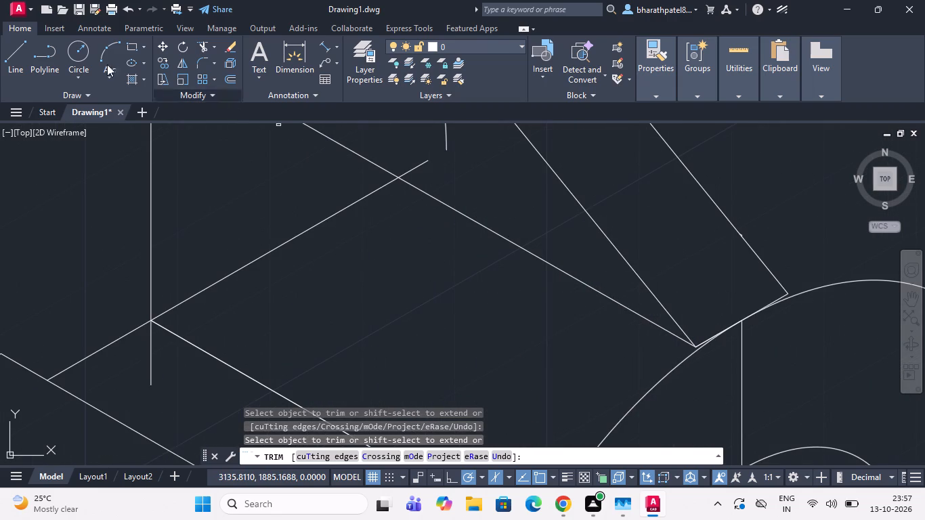
left_click_drag(9, 57, 56, 89)
scroll(727, 358, "up", 4)
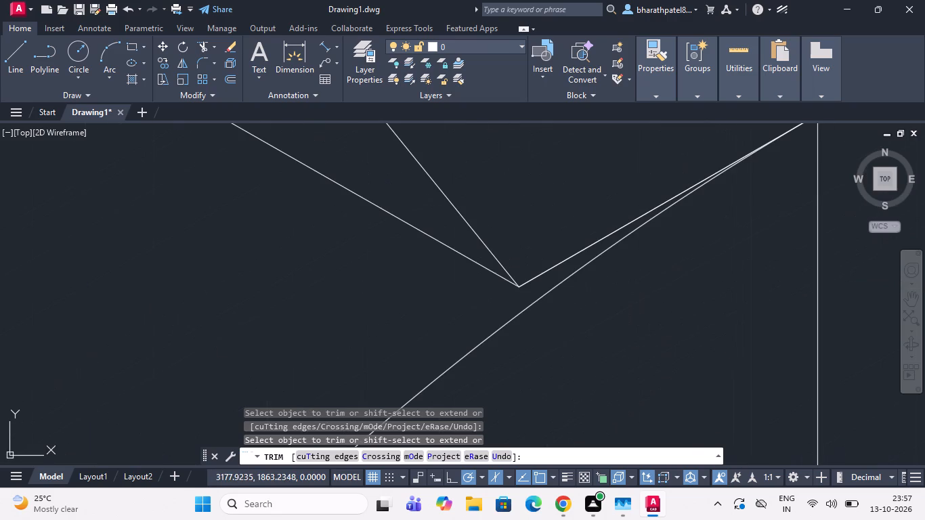
double_click(11, 60)
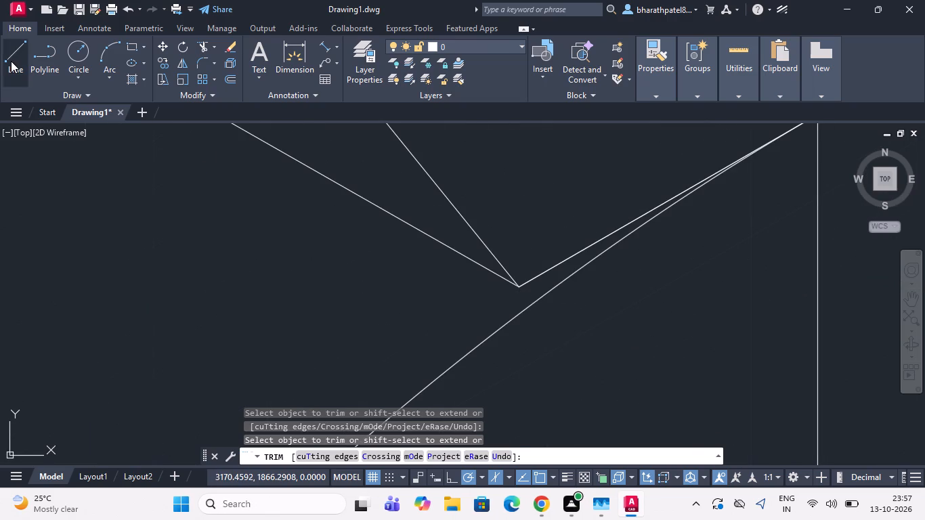
left_click(517, 288)
left_click(570, 323)
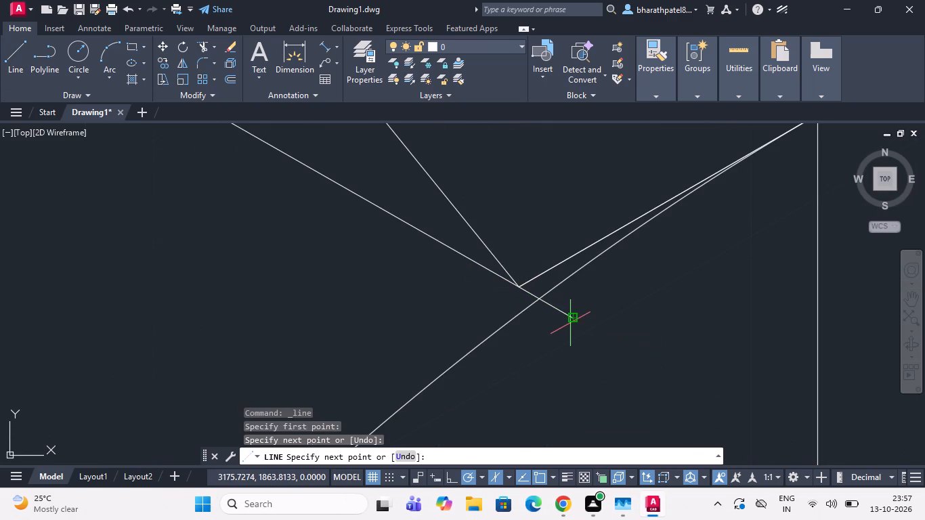
key("Escape")
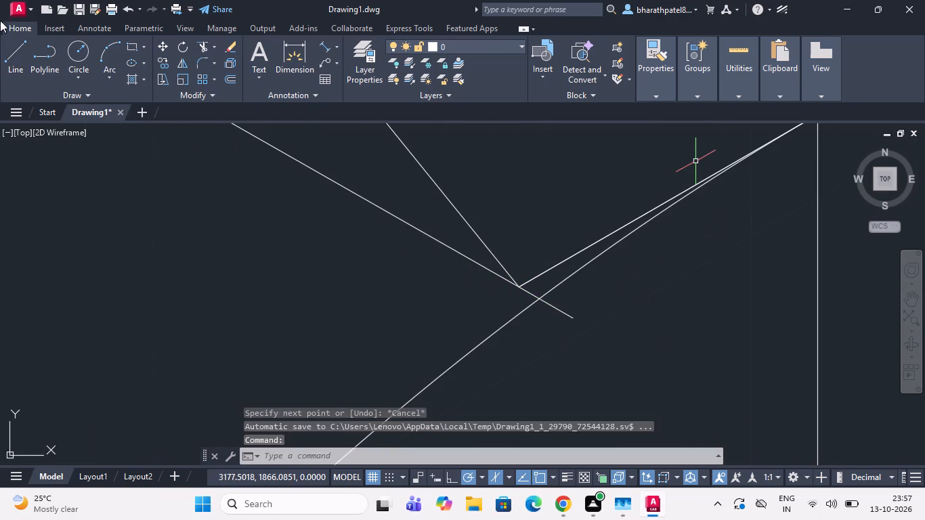
Draw a short line continuing the right slanted line from its lower end past the half-cylinder's front arc.
left_click(16, 51)
scroll(416, 234, "down", 3)
scroll(593, 157, "up", 2)
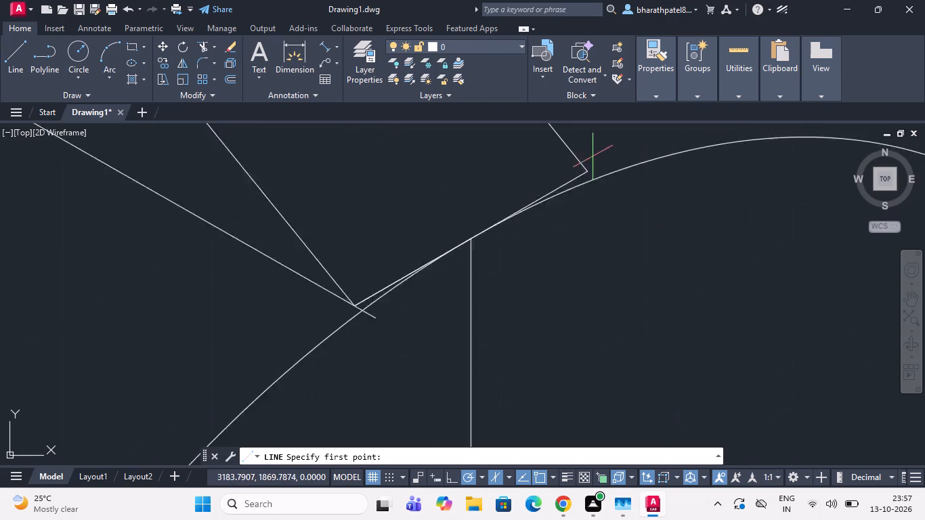
scroll(593, 156, "up", 1)
left_click(577, 195)
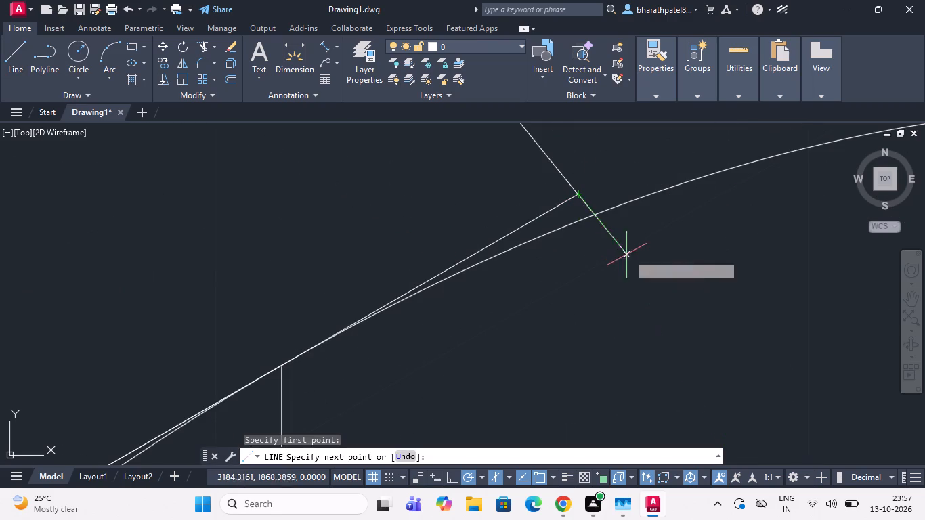
left_click(626, 253)
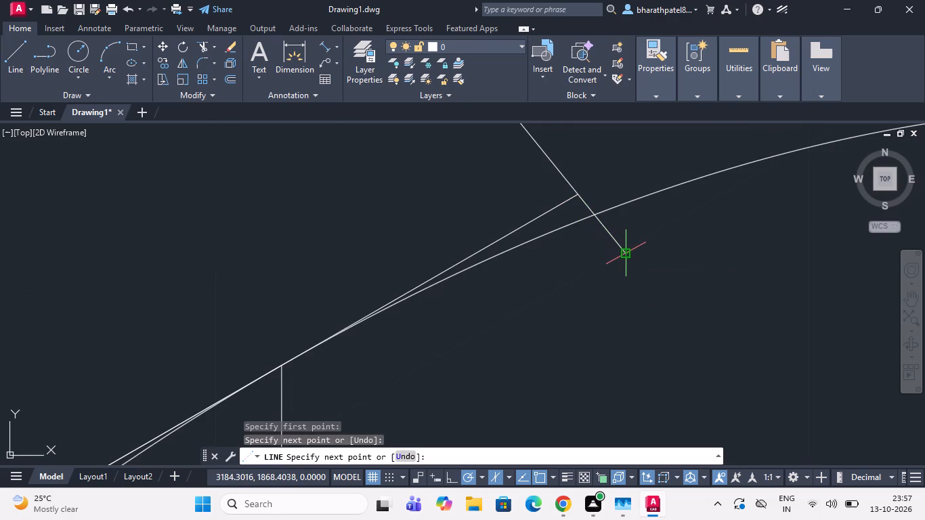
key("Escape")
Trim away both halves of the 10-unit line and the two short extensions' overshoots inside the half-cylinder's front arc.
left_click(205, 45)
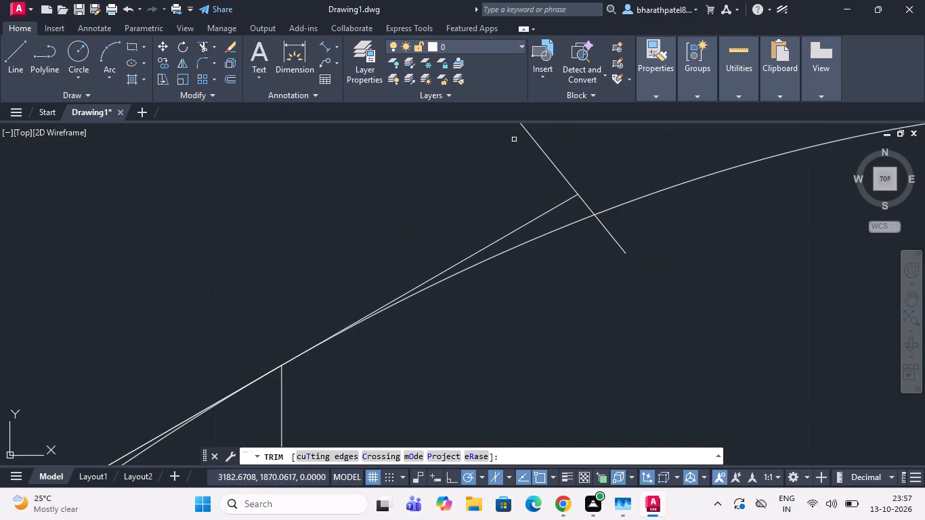
left_click(534, 219)
scroll(536, 217, "down", 4)
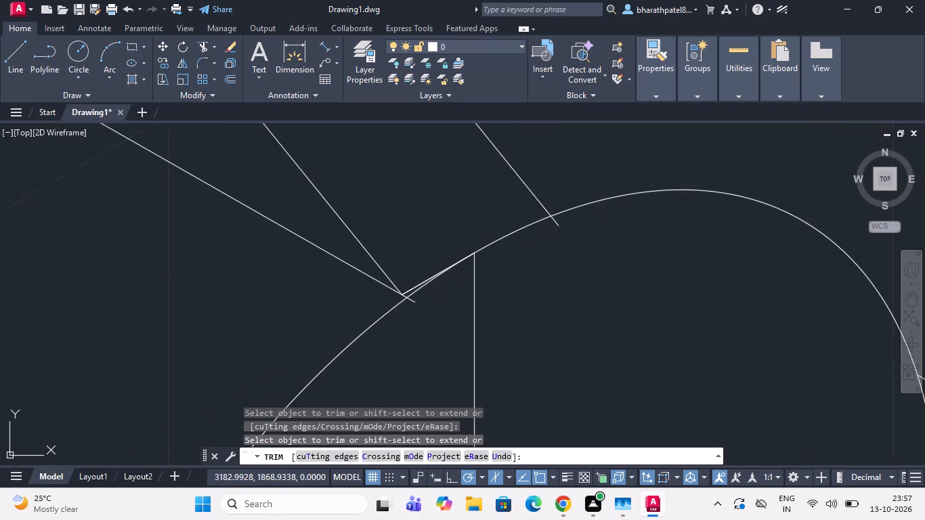
scroll(377, 331, "up", 3)
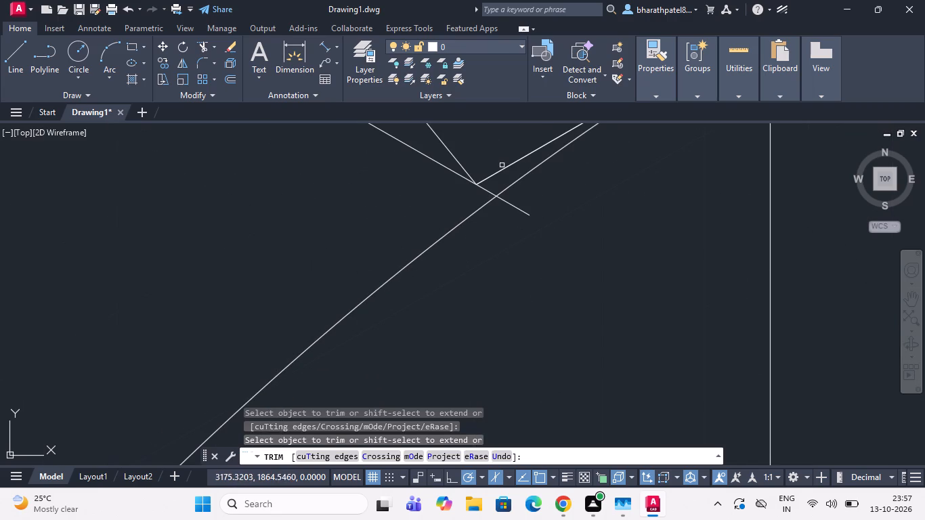
left_click(500, 171)
left_click(498, 171)
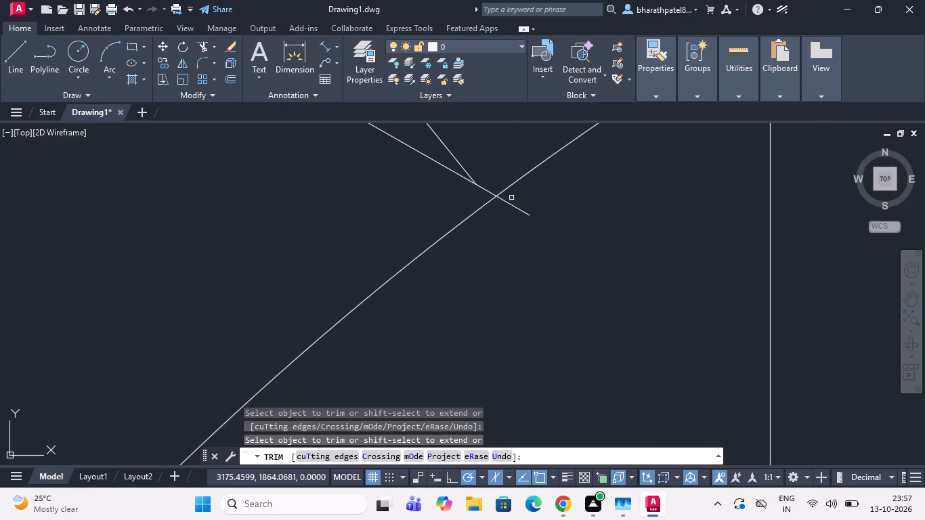
left_click(516, 210)
scroll(517, 210, "down", 4)
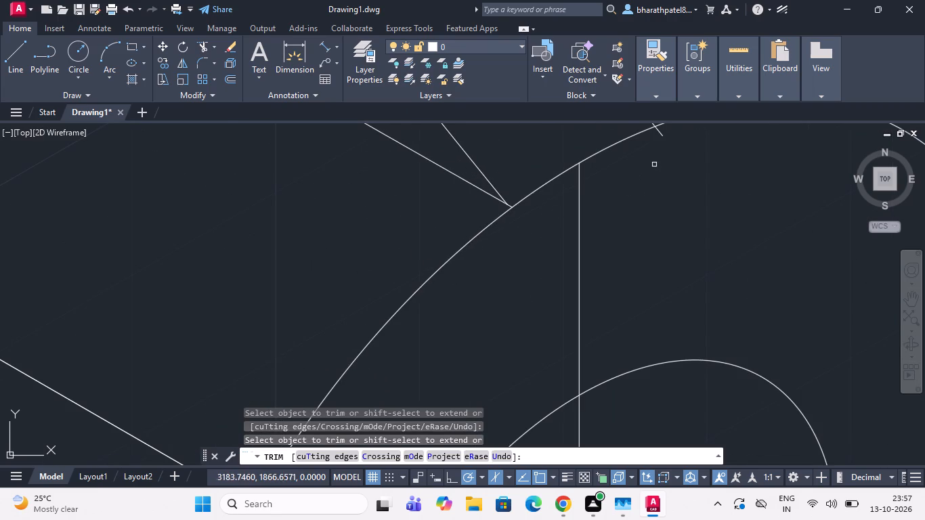
scroll(657, 162, "down", 2)
scroll(662, 140, "up", 4)
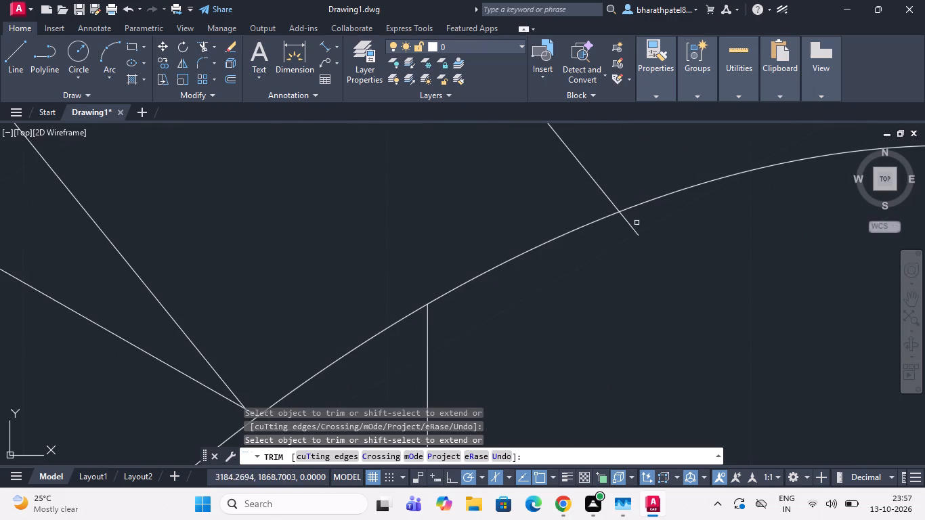
left_click(633, 227)
Trim the hidden ends of the base's diagonal line, the half-cylinder's rear arc and the rib's right vertical edge behind the rib.
scroll(633, 227, "down", 7)
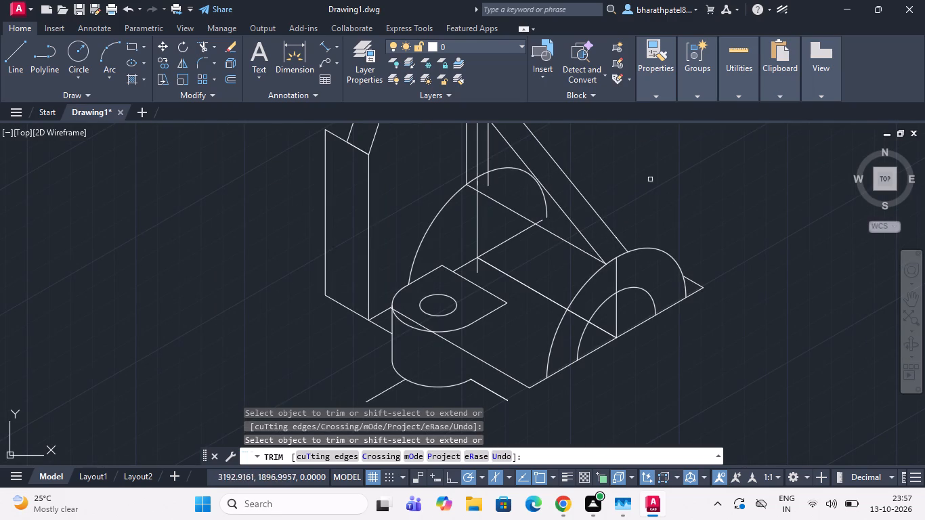
left_click(540, 221)
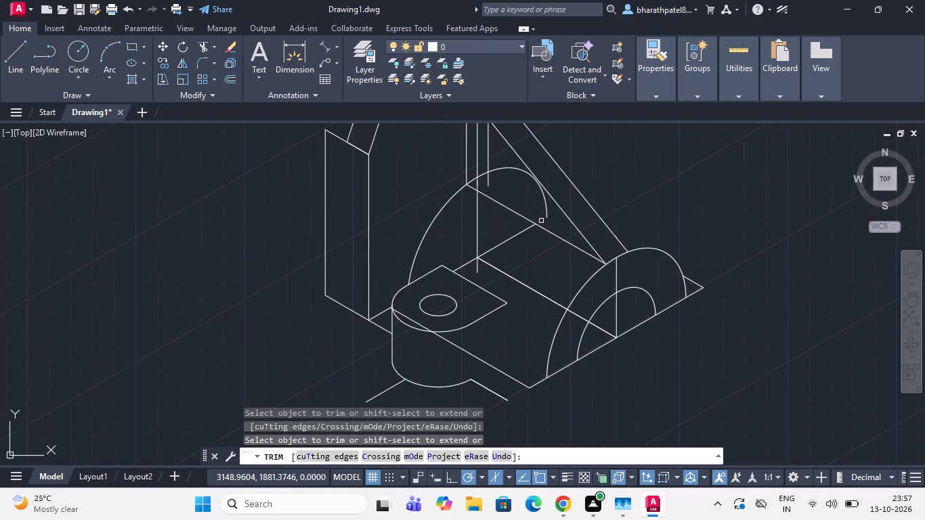
left_click(545, 212)
scroll(546, 213, "down", 2)
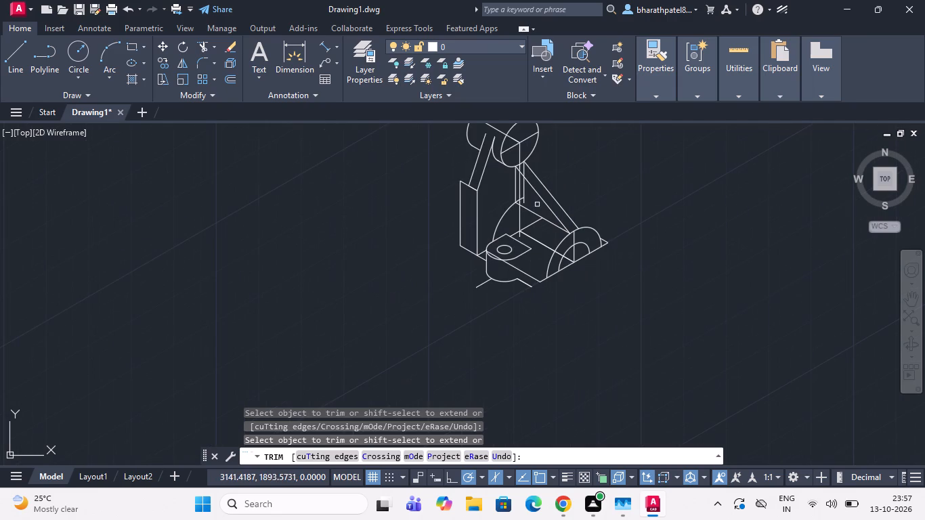
scroll(528, 194, "up", 4)
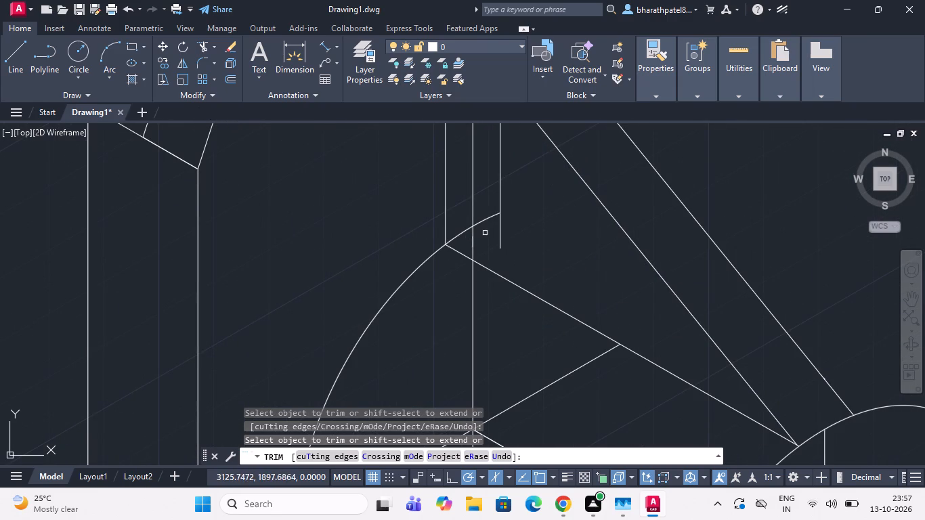
left_click(501, 225)
Trim away the rib's right vertical edge, the vertical centre line beside it and the rear arc's remainder above the half-cylinder's top edge.
scroll(502, 226, "down", 3)
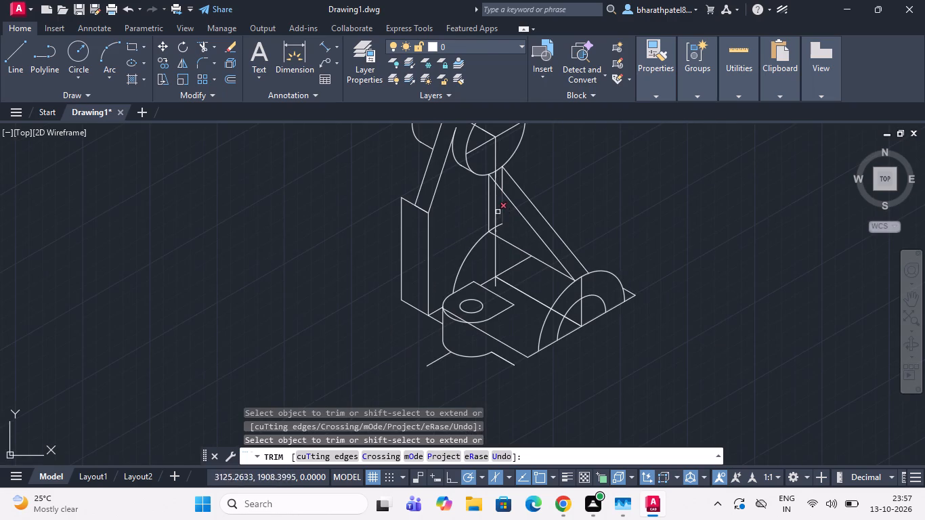
scroll(497, 207, "up", 4)
left_click_drag(475, 214, 542, 209)
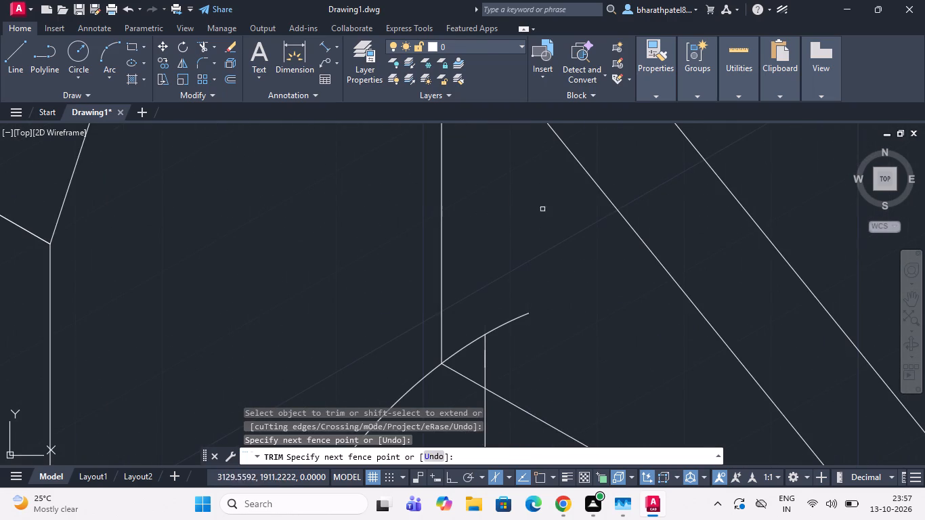
left_click(469, 314)
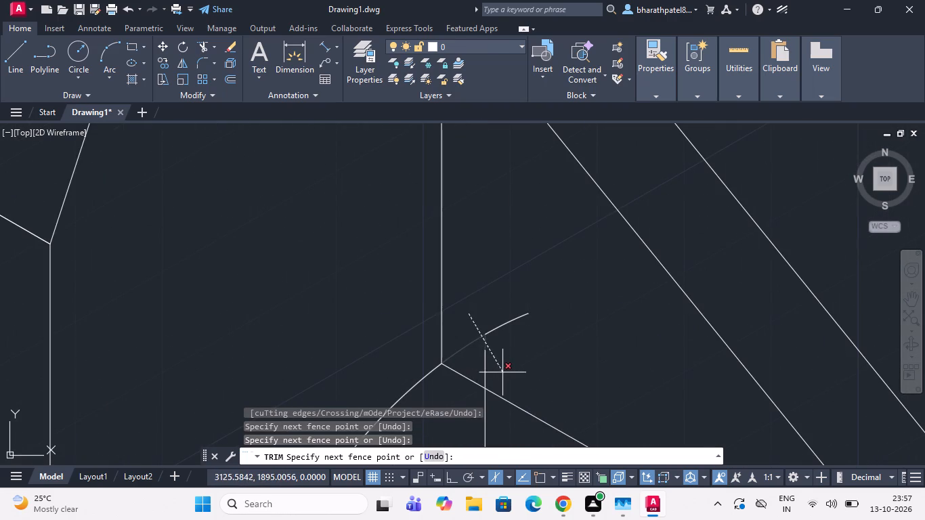
left_click(492, 374)
left_click(495, 299)
left_click(501, 352)
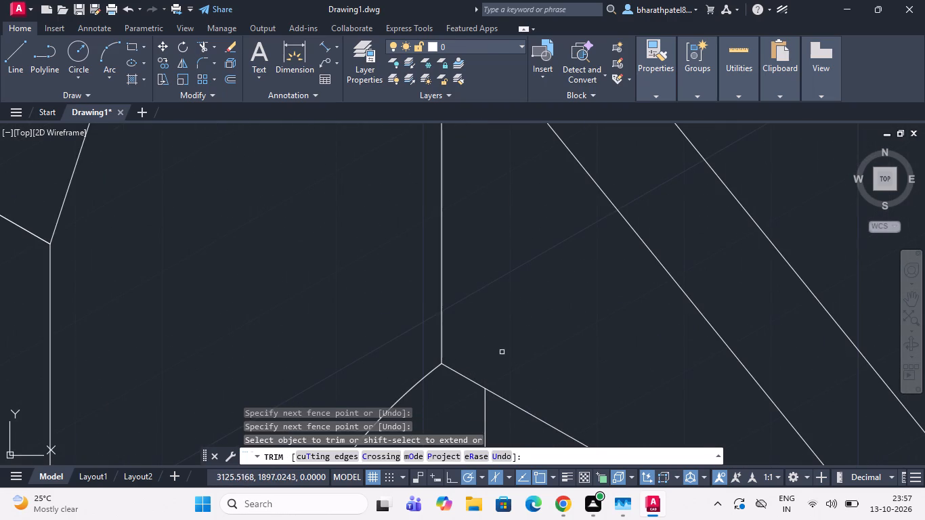
Trim the end of the vertical centre line that overshoots the bottom of the upper cylinder's front ellipse.
scroll(502, 353, "down", 4)
scroll(500, 286, "up", 4)
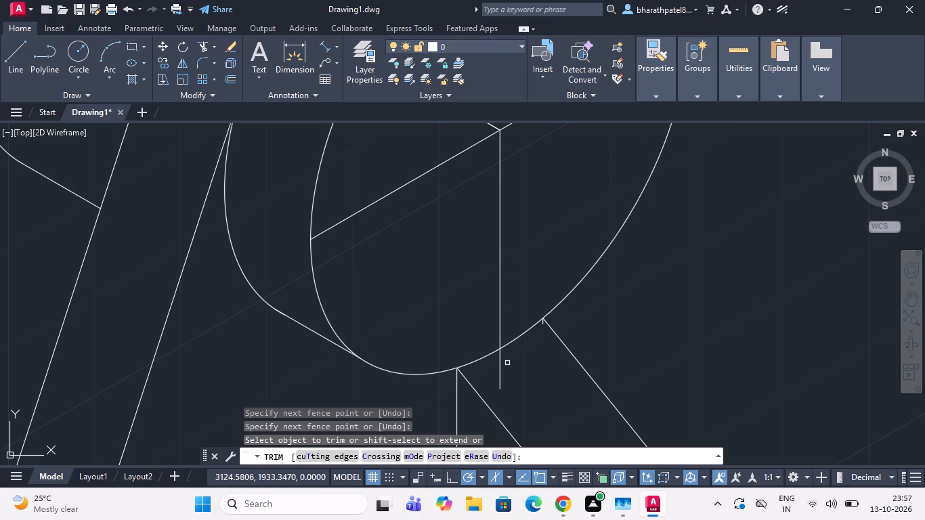
left_click(510, 362)
left_click(489, 366)
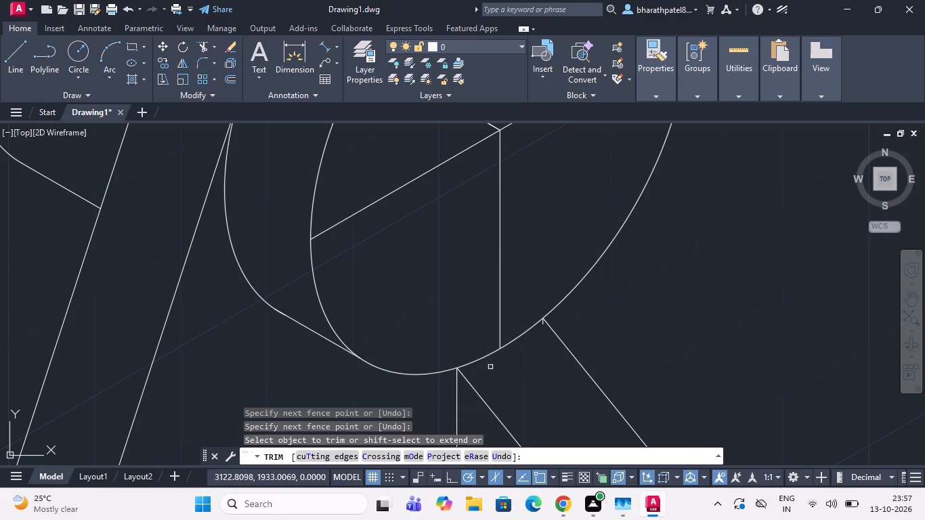
Trim away the rounded lug's bottom arc, its lower left curve and the two slanted lines at their ends.
scroll(588, 280, "down", 2)
scroll(630, 190, "down", 2)
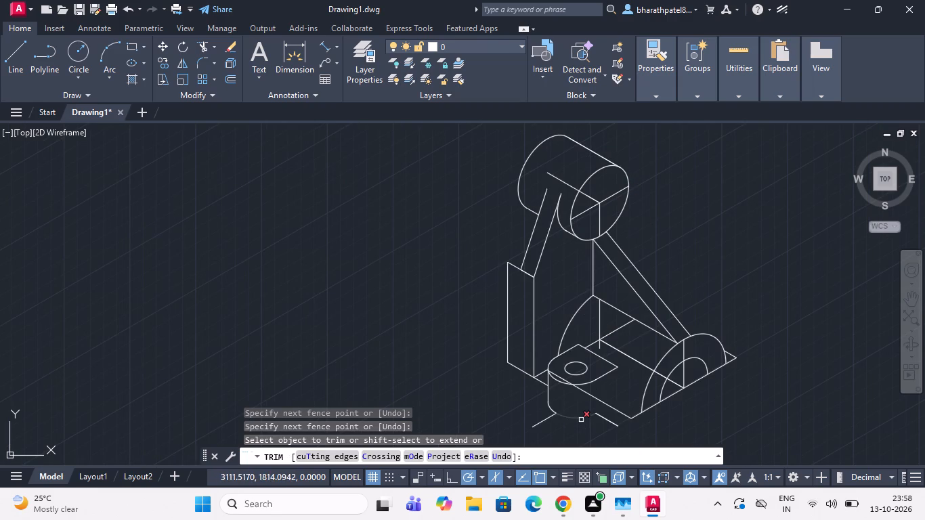
scroll(581, 420, "up", 3)
scroll(581, 420, "down", 2)
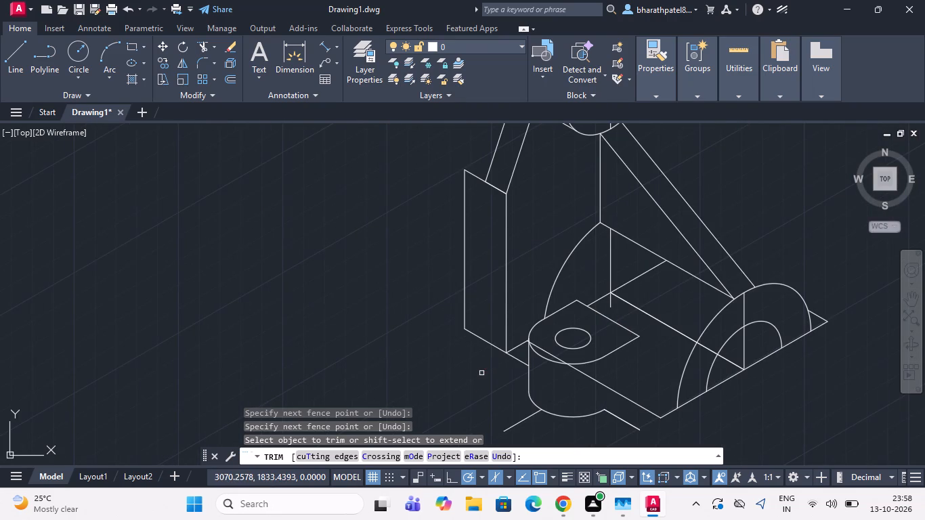
left_click(485, 374)
left_click(534, 397)
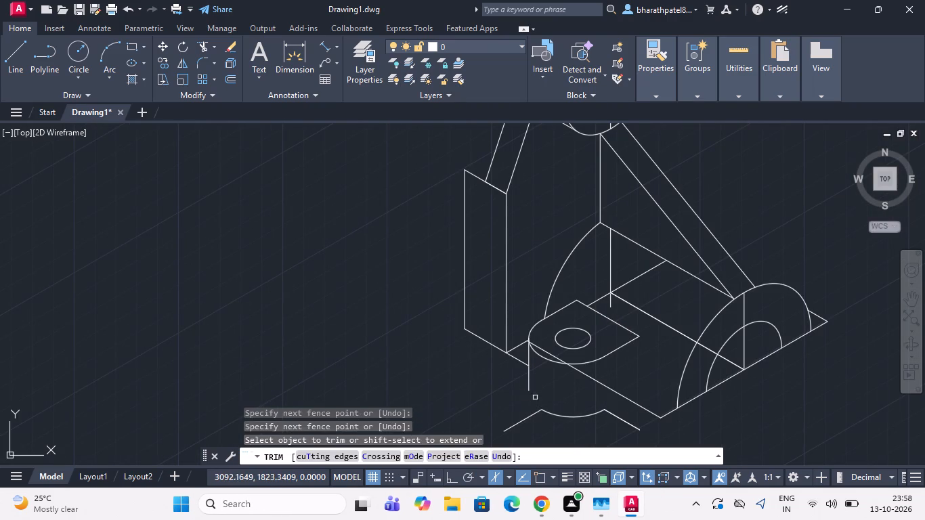
left_click(507, 414)
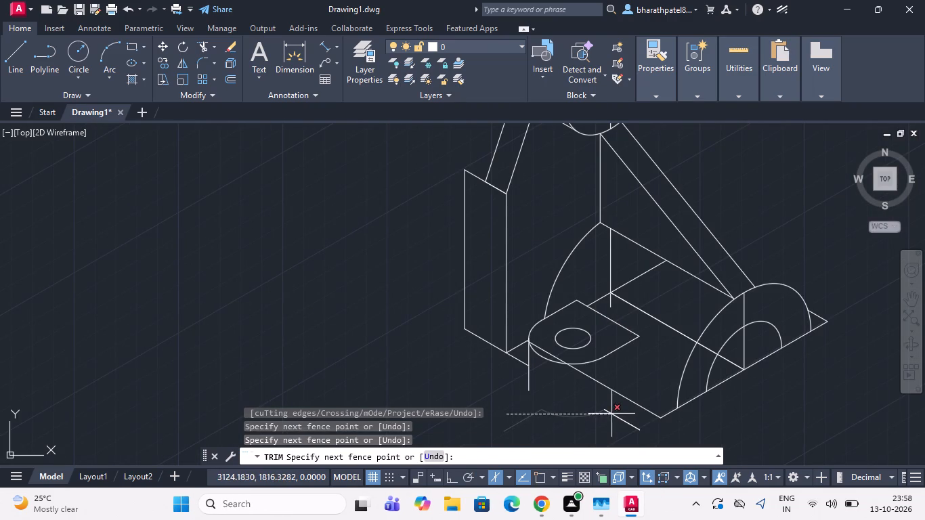
left_click(613, 412)
Trim away the rounded lug's hole ellipse, its upper left arc and the straight top edges on its right side.
scroll(561, 381, "up", 2)
scroll(561, 381, "down", 1)
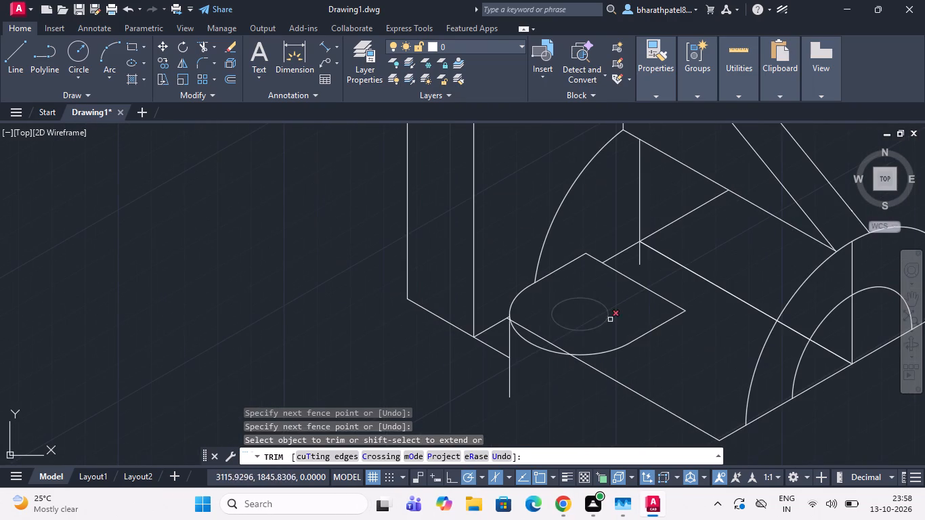
left_click(611, 318)
left_click(641, 355)
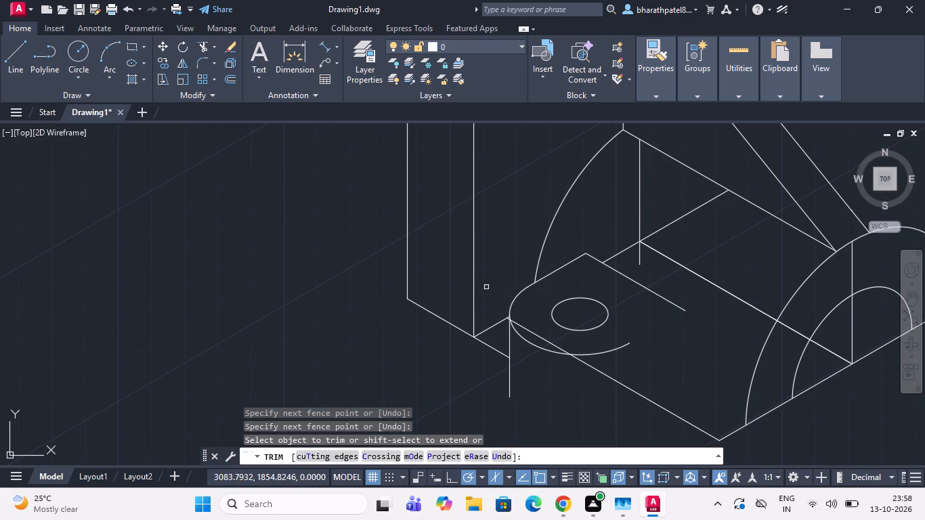
left_click(501, 285)
left_click(614, 349)
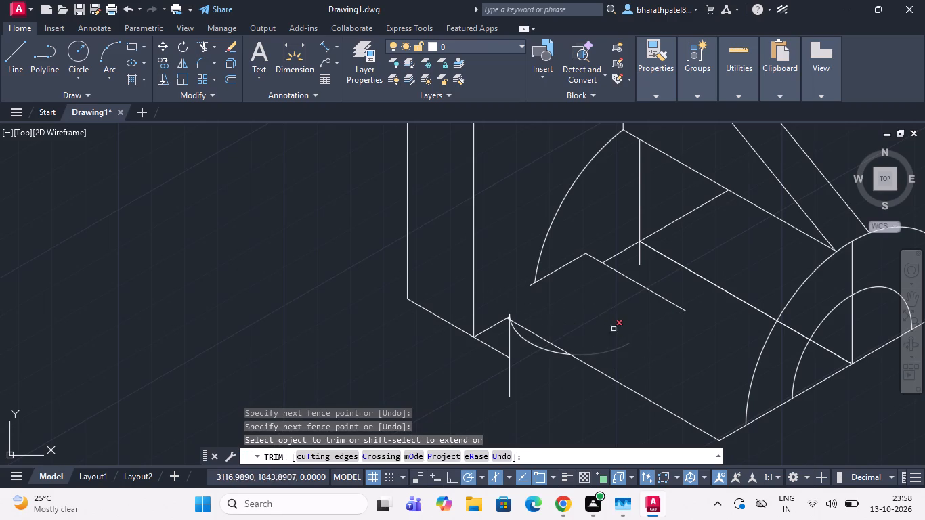
left_click(638, 271)
left_click(605, 318)
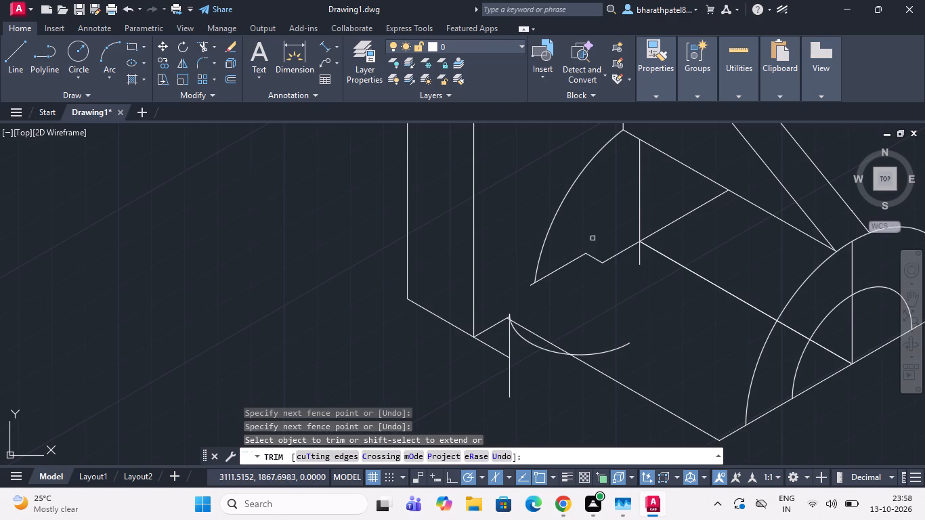
Trim away the remaining pieces of the lug's rear top edges, including the stub beside the base's rear arc.
left_click(593, 237)
left_click(572, 295)
left_click(565, 248)
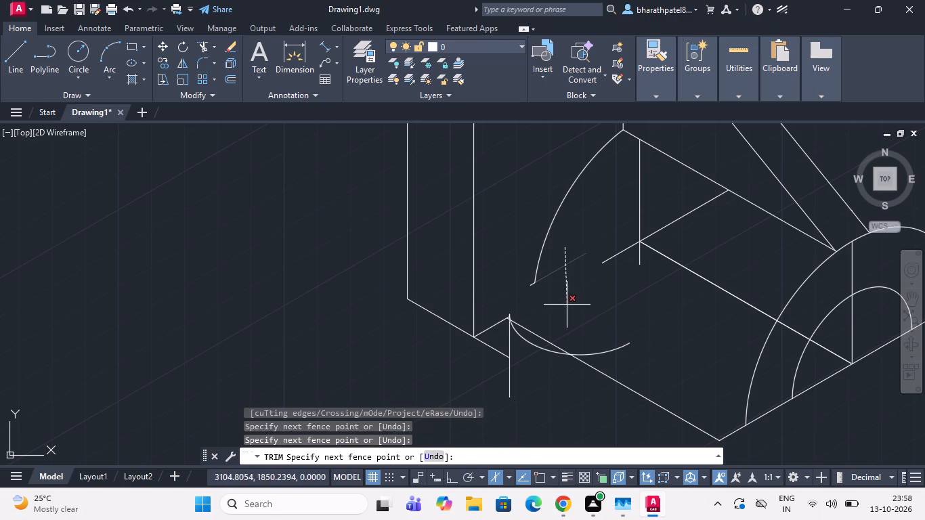
left_click(567, 305)
scroll(543, 299, "up", 3)
left_click(488, 211)
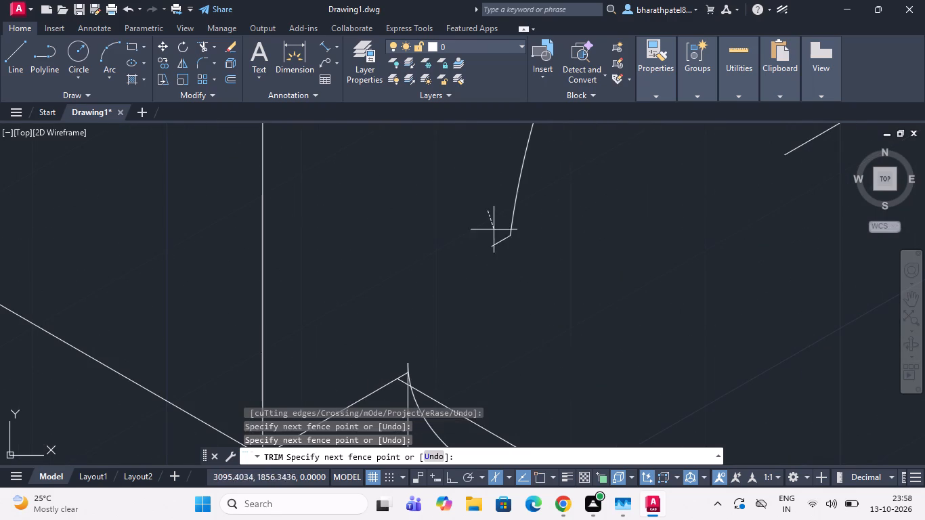
left_click(509, 272)
Trim away the lug's front top arc, its left vertical edge and the short slanted line meeting that edge.
scroll(509, 272, "down", 3)
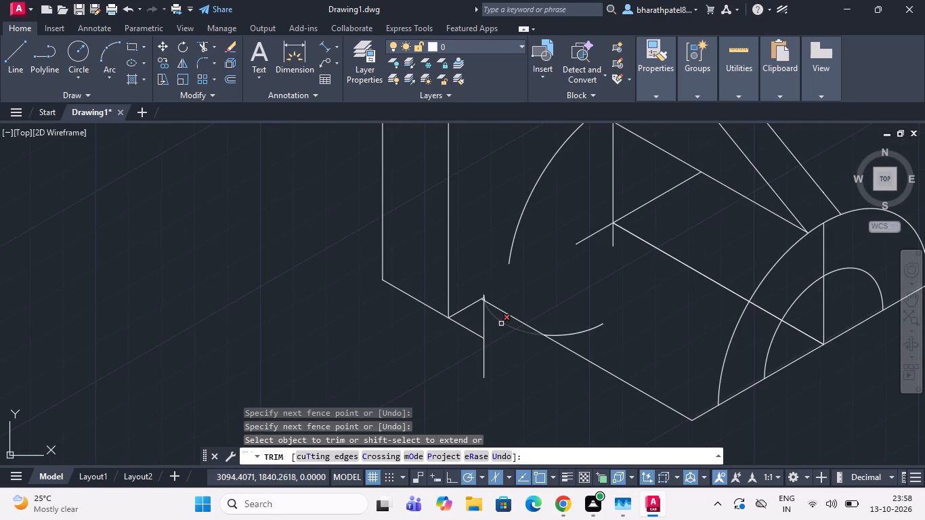
left_click(501, 322)
left_click(584, 333)
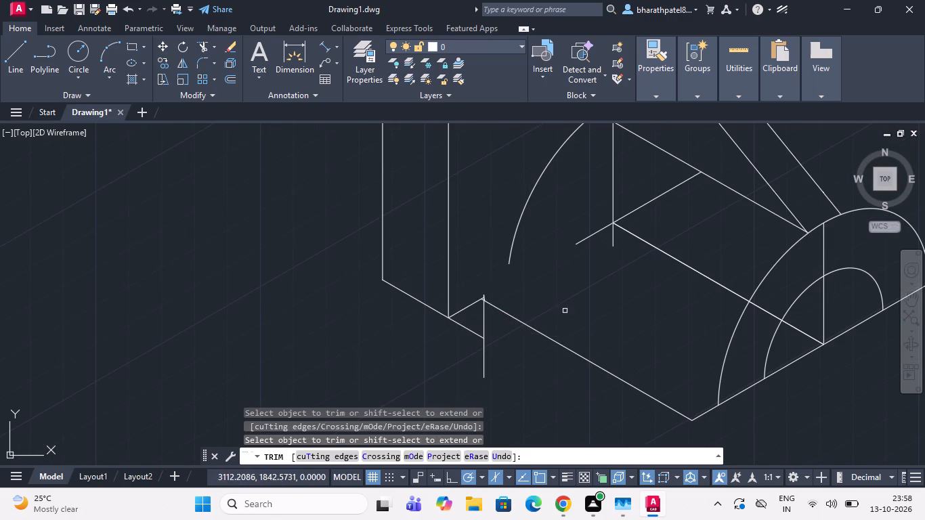
left_click(484, 296)
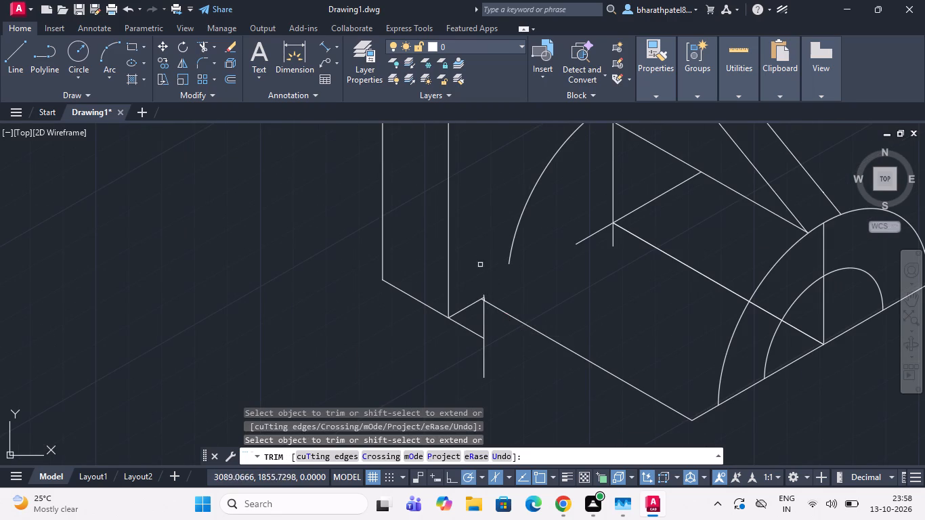
left_click(473, 334)
left_click(482, 331)
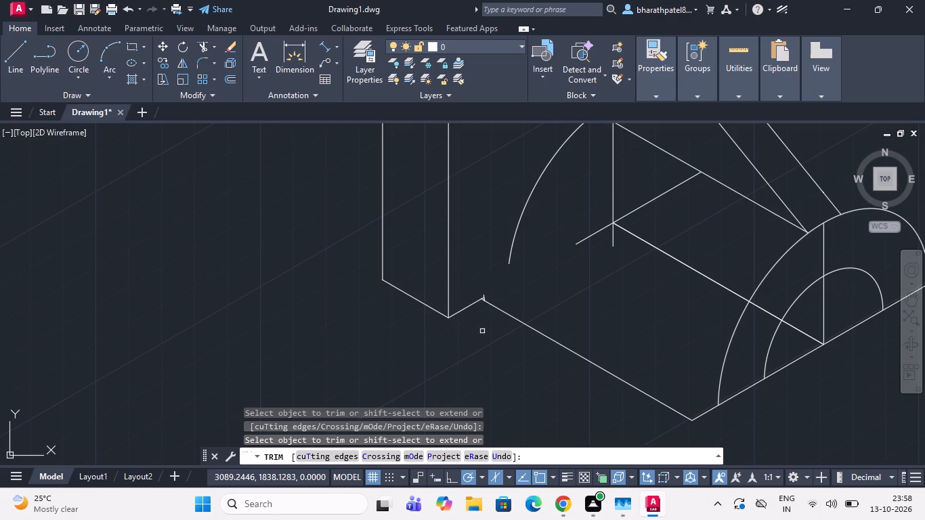
Draw a 40-unit line from the half-cylinder's front centre along the base's bottom edge at 210° to the front corner.
left_click(7, 46)
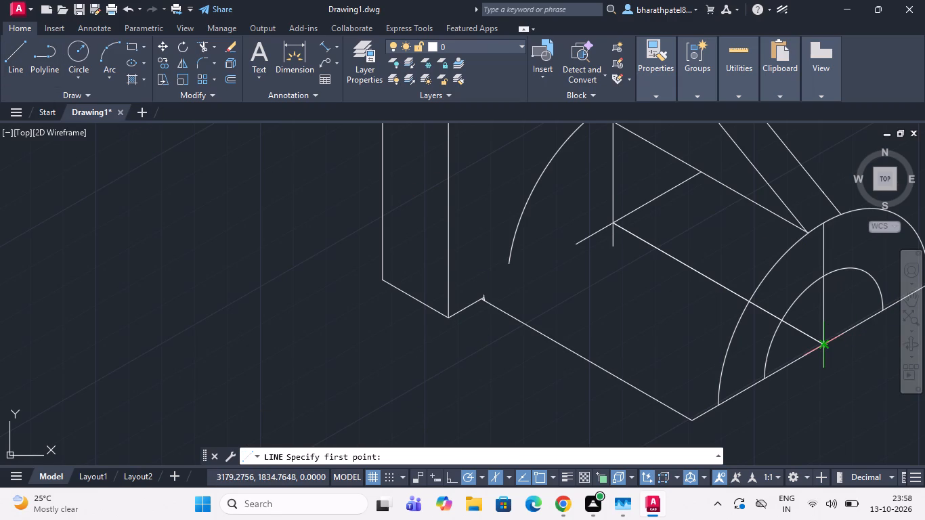
scroll(826, 343, "up", 4)
left_click(806, 357)
scroll(805, 357, "down", 3)
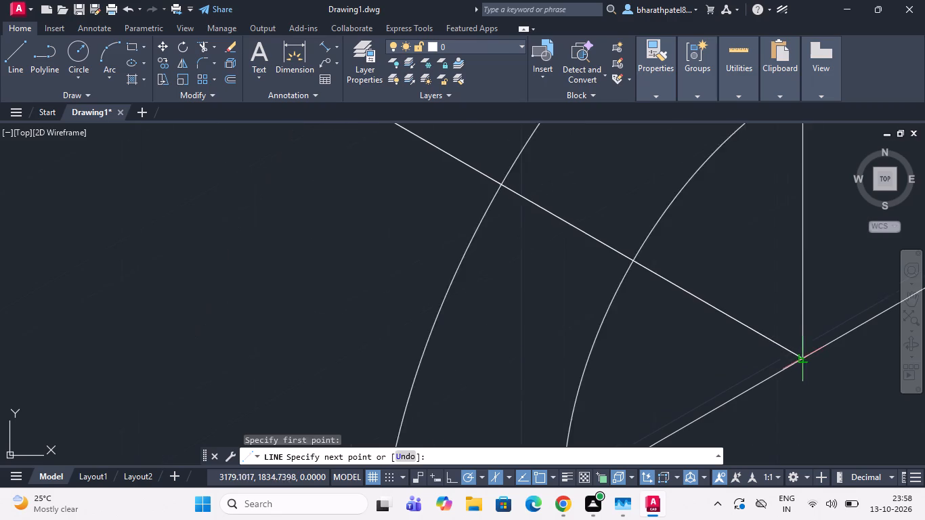
scroll(805, 357, "down", 4)
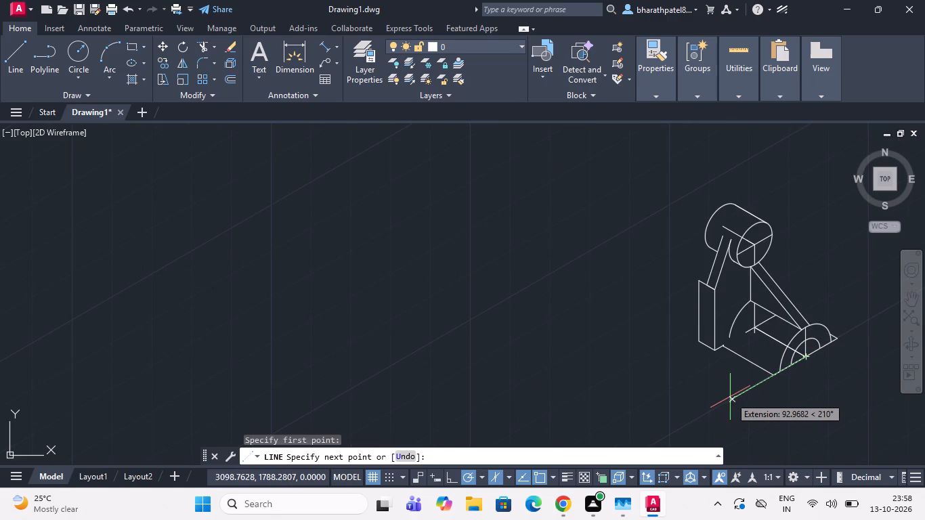
type("40")
key("Return")
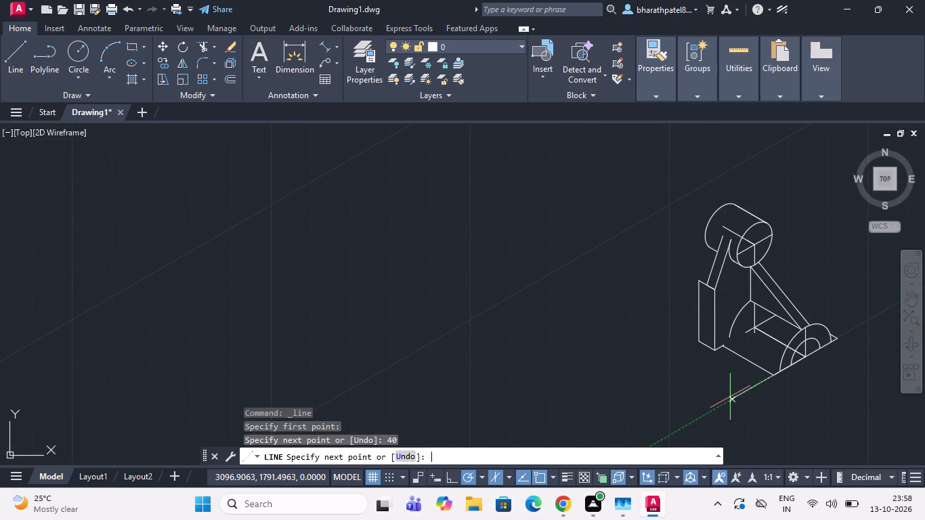
Continue the line 32 units from the base's front corner along its long diagonal edge at 150°.
scroll(753, 367, "up", 3)
scroll(758, 366, "down", 3)
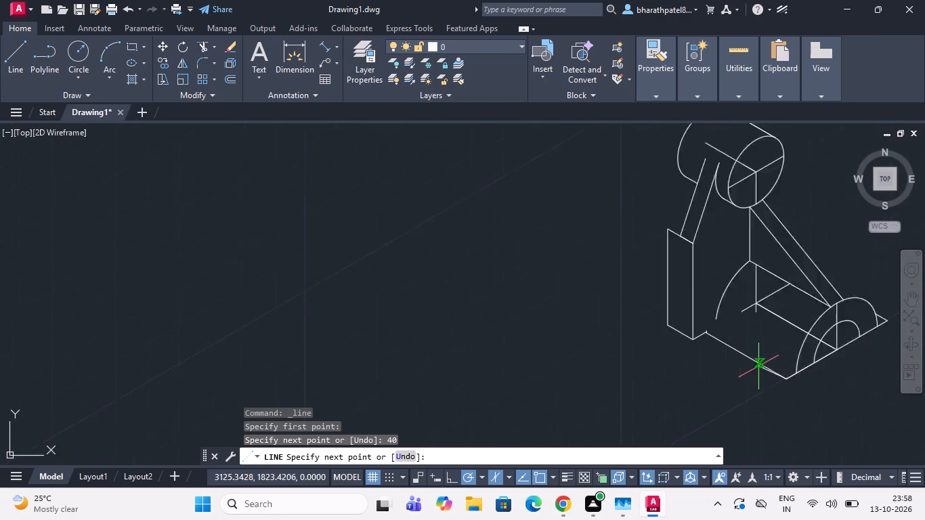
scroll(792, 361, "up", 4)
scroll(792, 359, "down", 2)
scroll(769, 393, "up", 3)
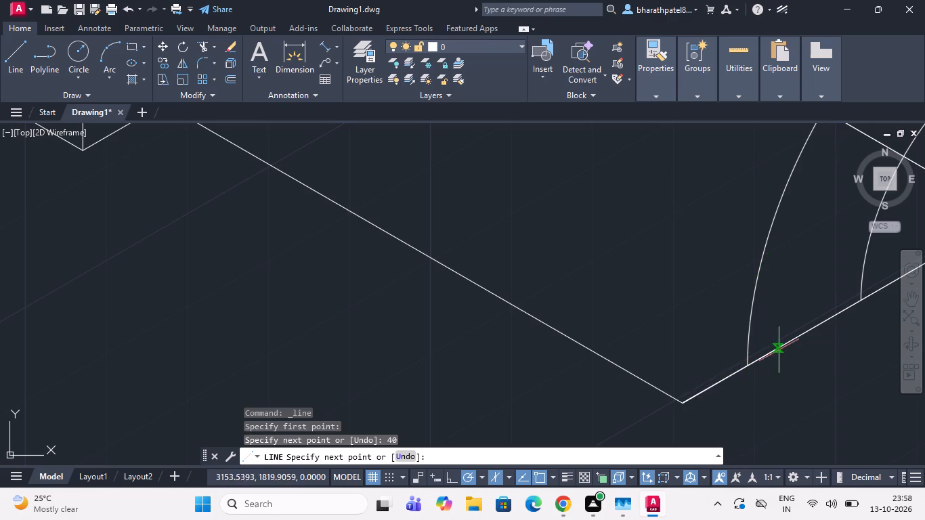
scroll(788, 345, "down", 2)
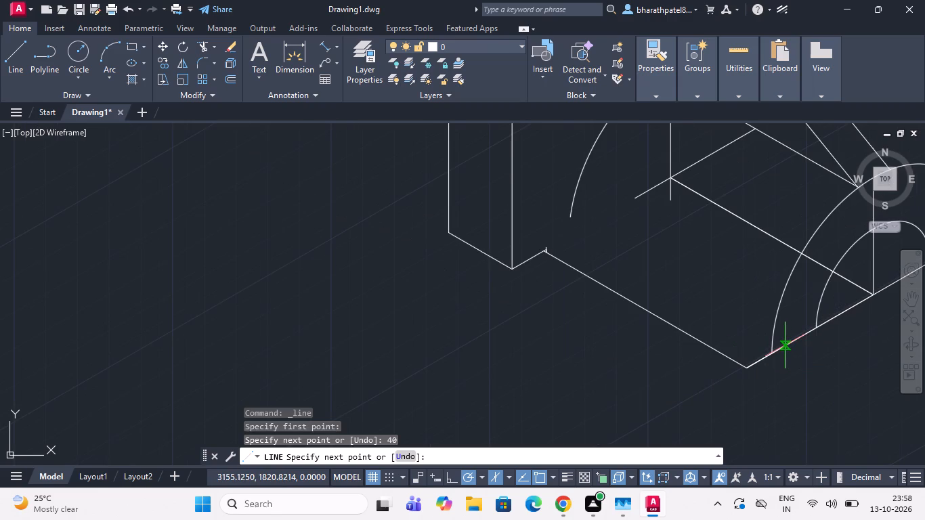
scroll(508, 234, "up", 3)
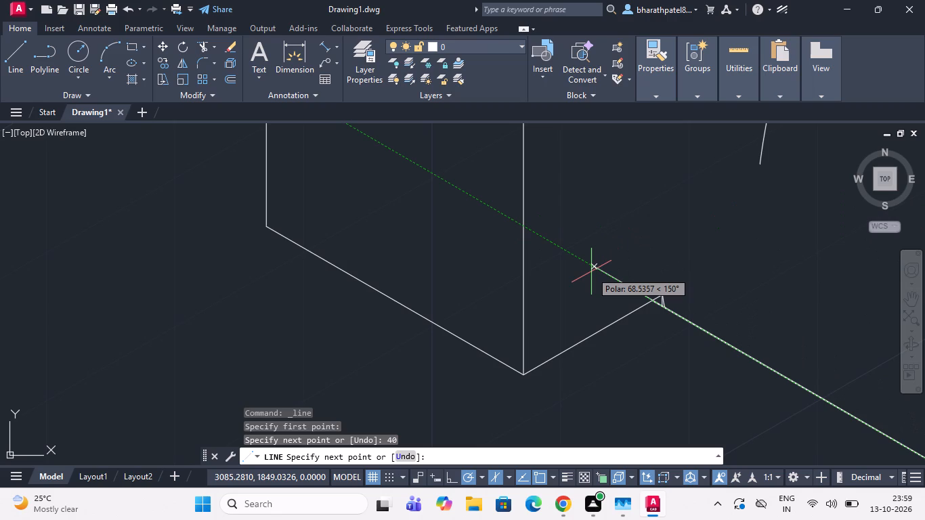
type("32")
key("Return")
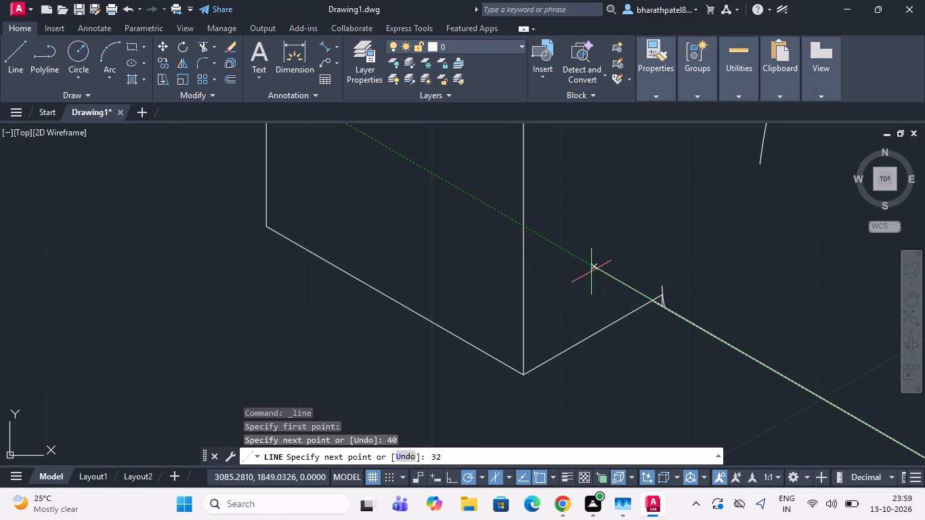
Continue the line with a freehand slanted segment from the 32-unit point outward, down and away from the base.
scroll(591, 260, "down", 4)
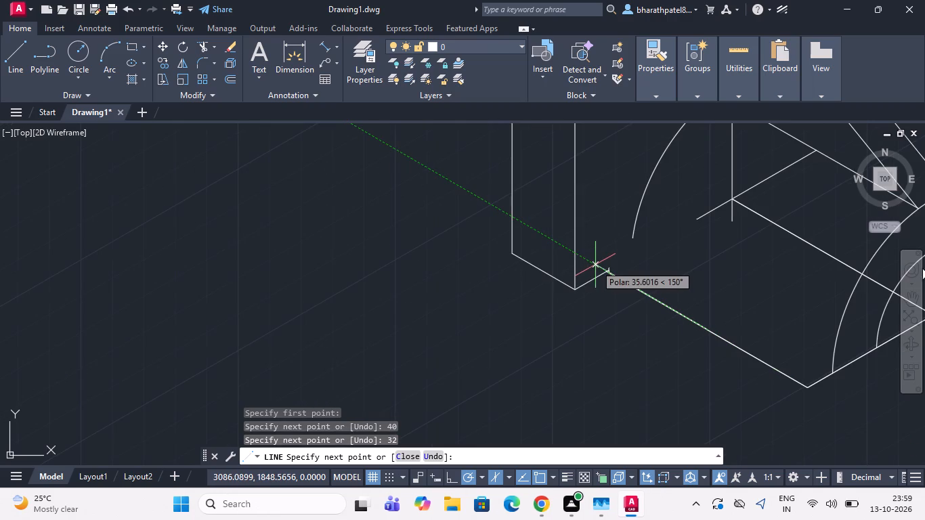
left_click(634, 414)
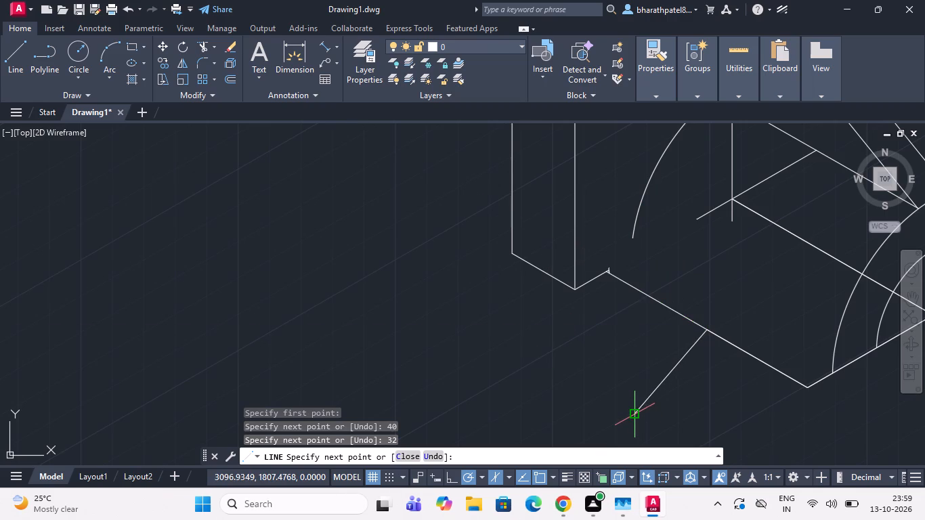
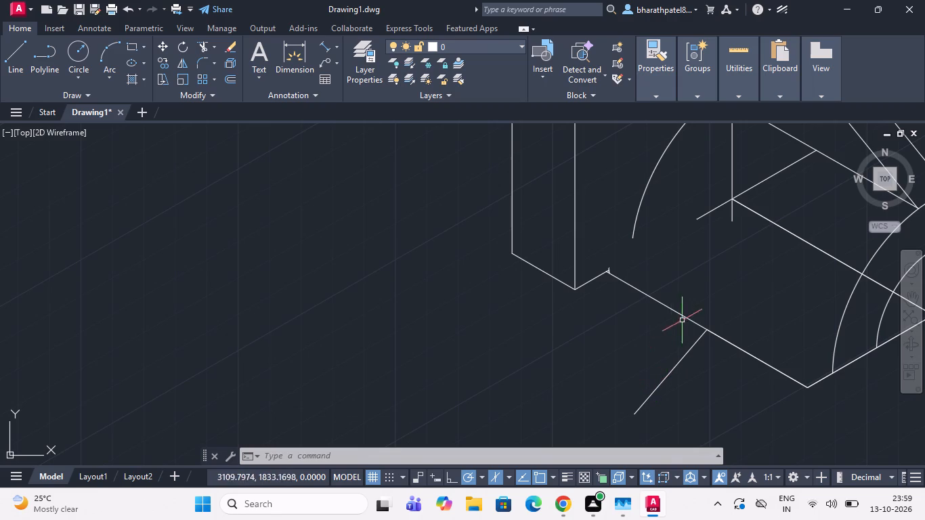
Draw a 15-radius isocircle on the top isoplane, centred where the diagonal line meets the long lower front edge.
scroll(725, 332, "up", 4)
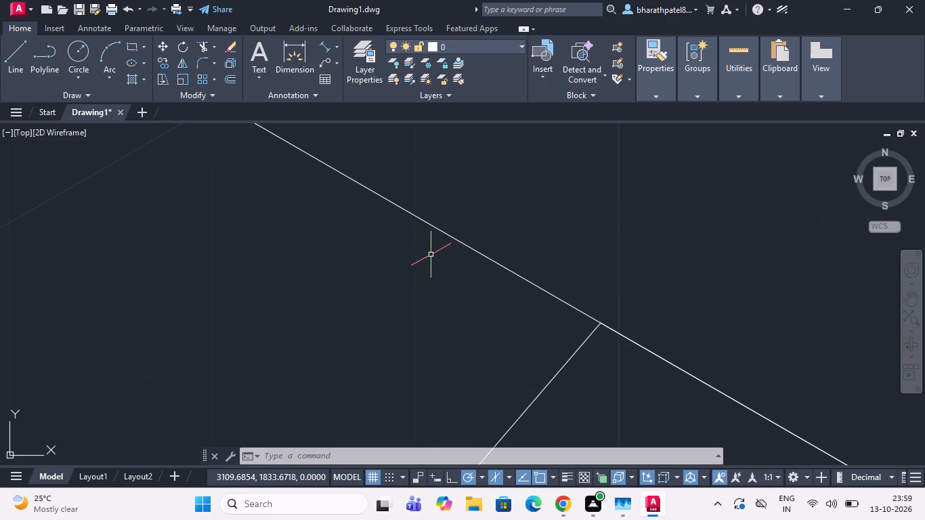
scroll(328, 248, "down", 3)
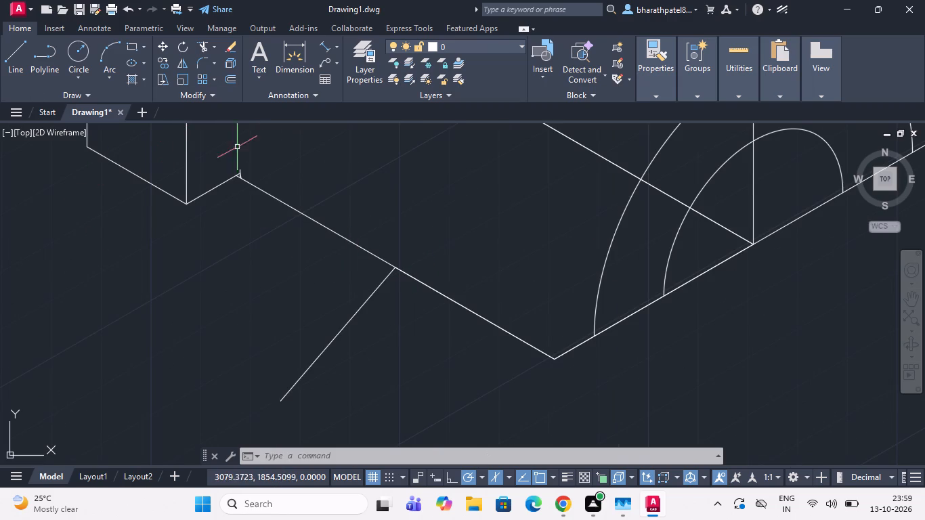
key("e")
key("l")
key("Return")
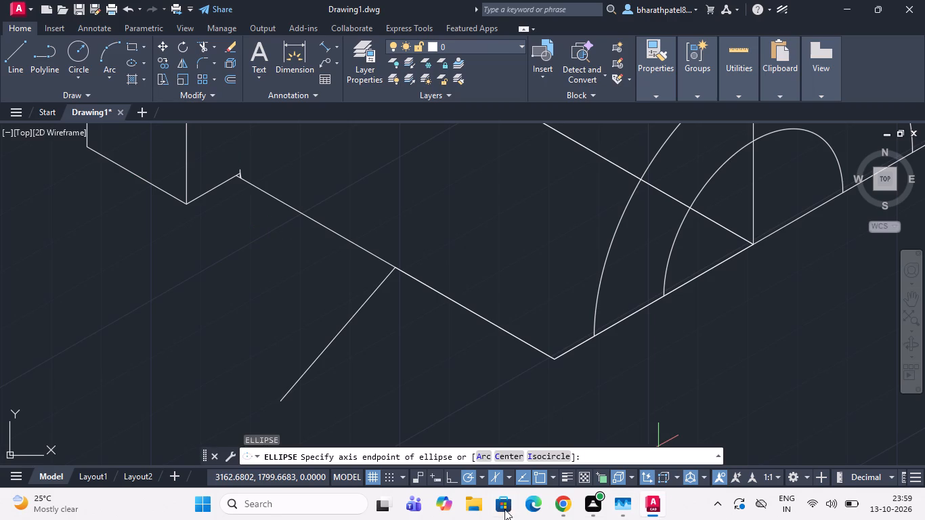
left_click(544, 456)
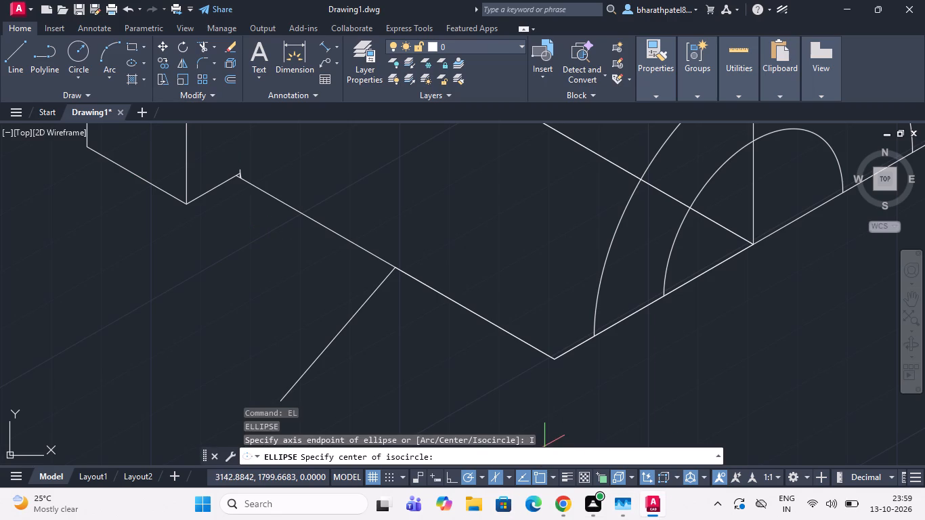
scroll(394, 265, "up", 2)
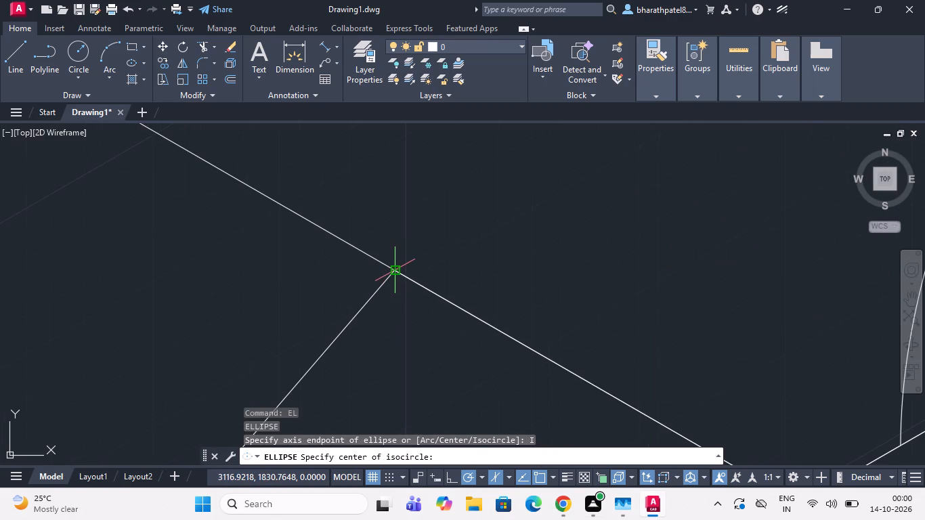
left_click(394, 271)
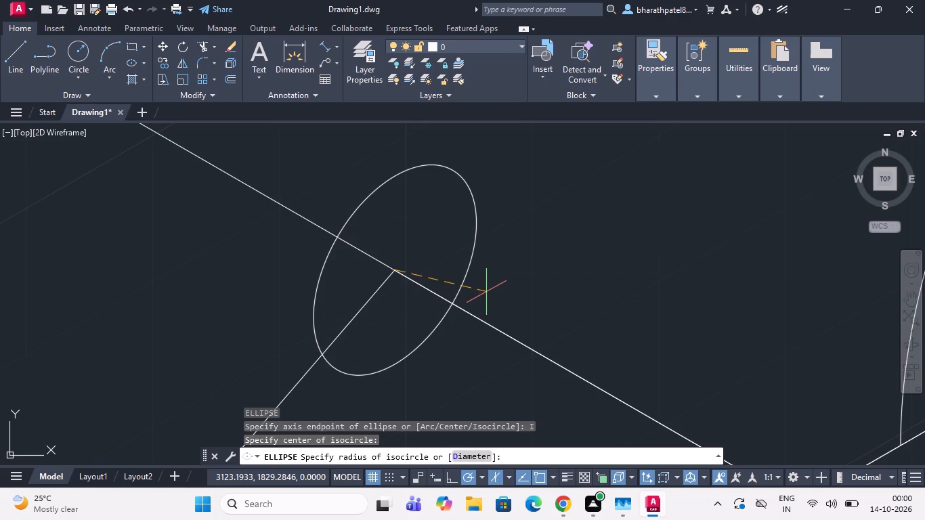
key("F5")
key("F5")
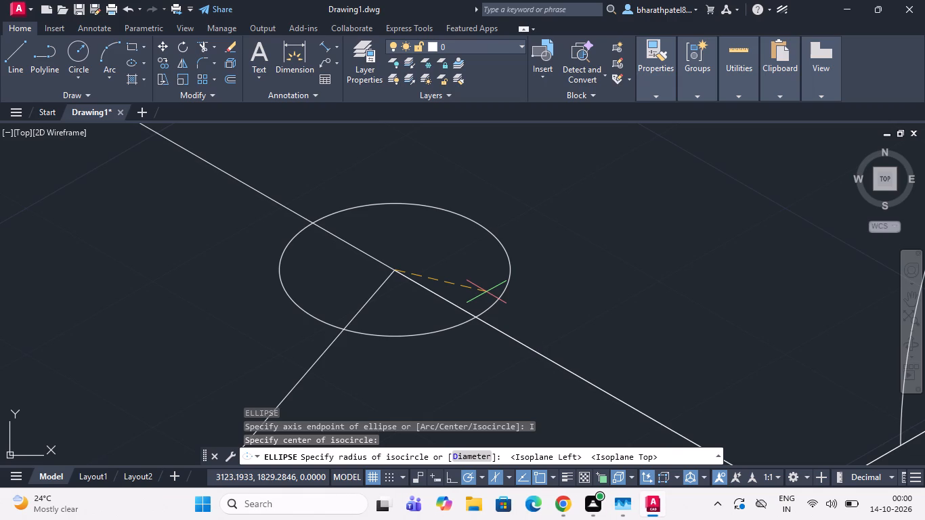
key("1")
key("5")
key("Return")
Draw a vertical line 22 units upward from the isocircle's centre.
scroll(486, 296, "down", 4)
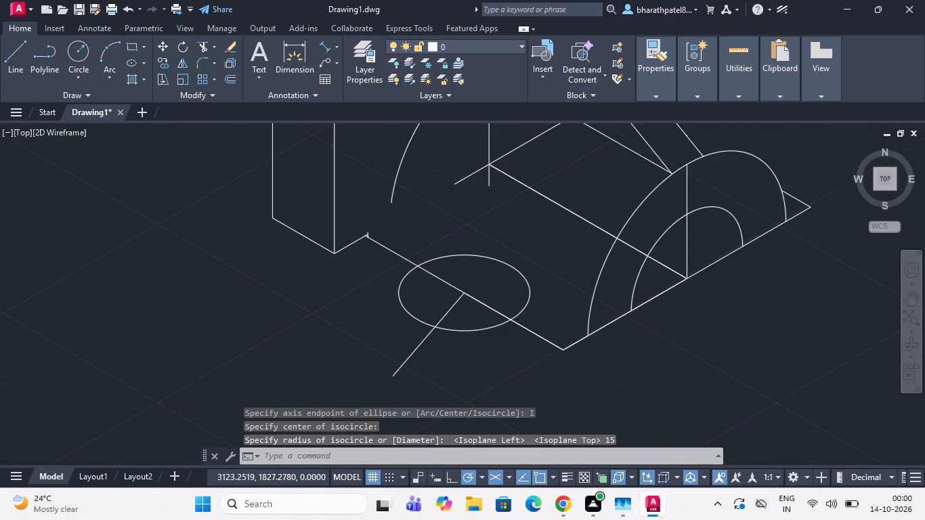
scroll(520, 322, "up", 1)
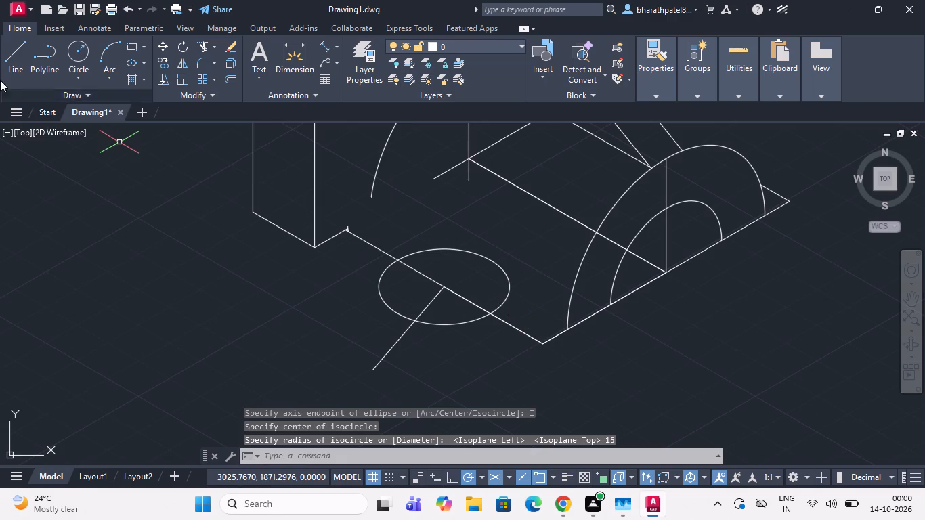
left_click(12, 53)
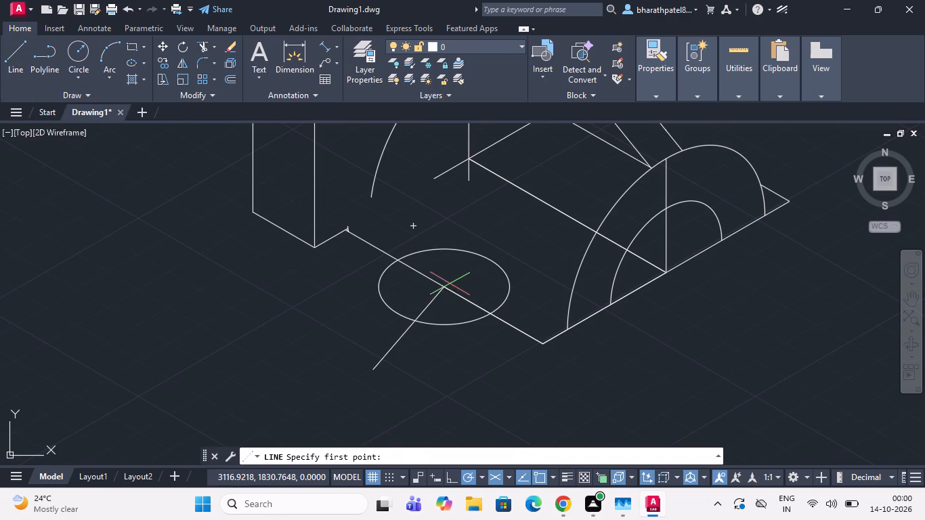
left_click(445, 289)
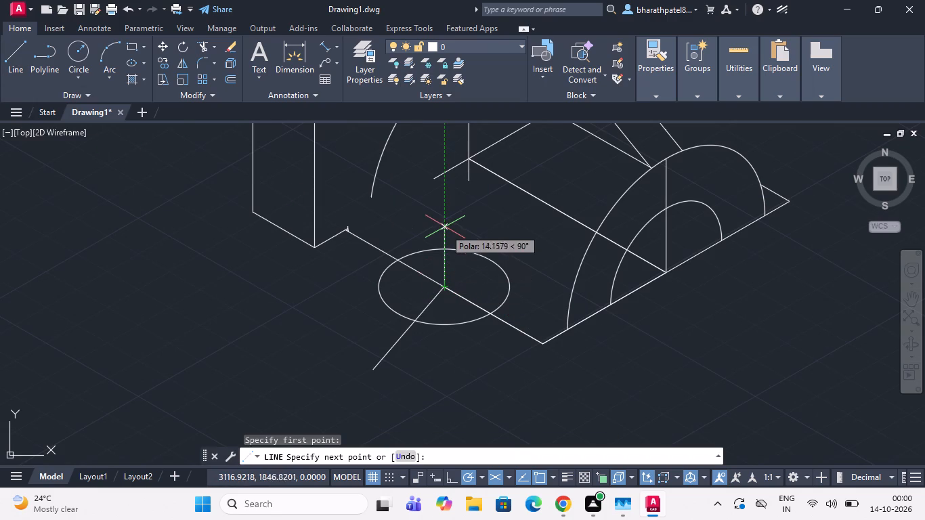
type("22")
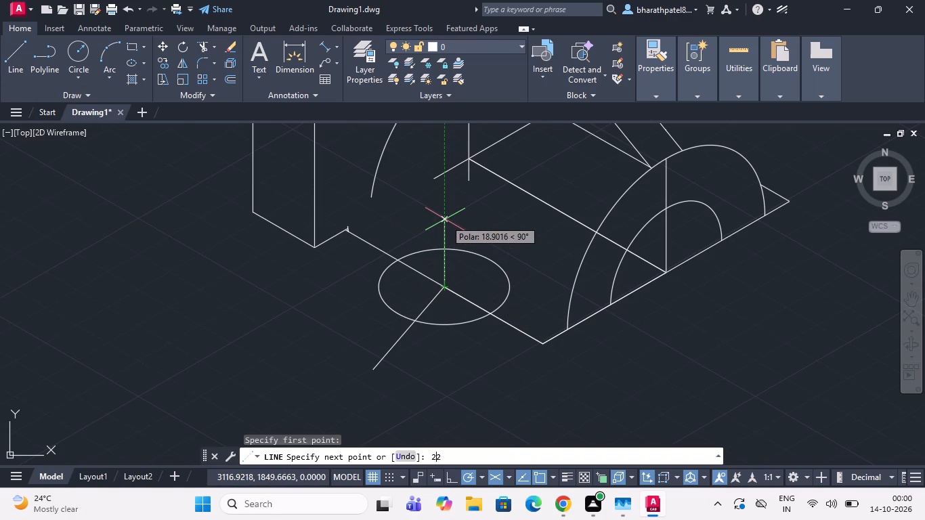
key("Return")
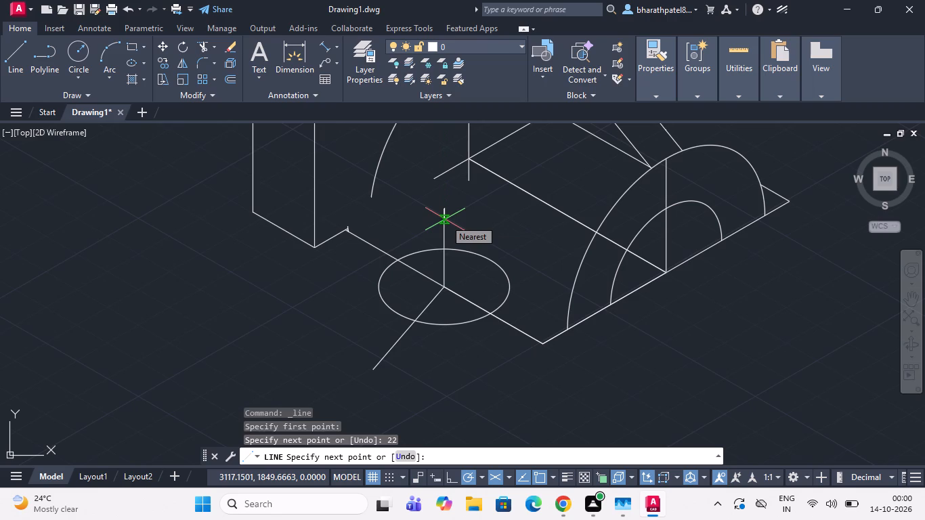
key("Escape")
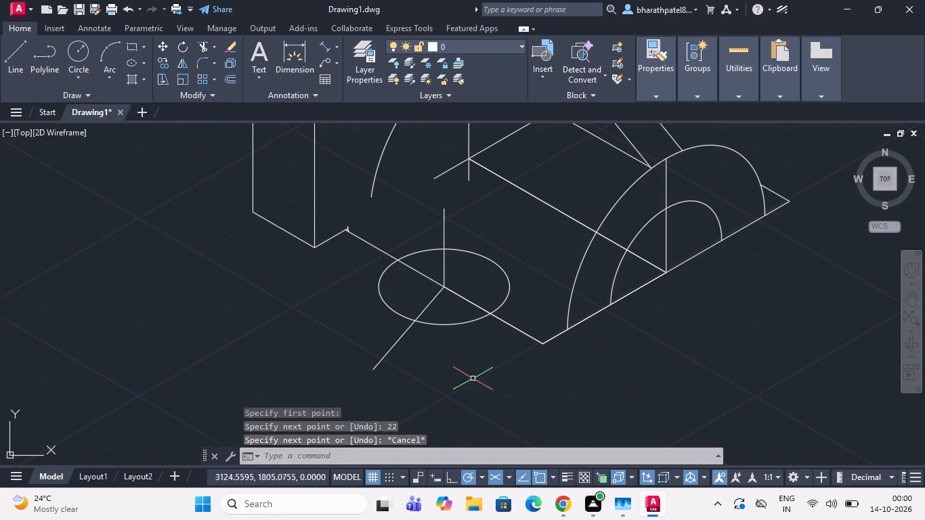
Copy the isocircle from its centre to the upper end of the 22-unit vertical line.
left_click(450, 324)
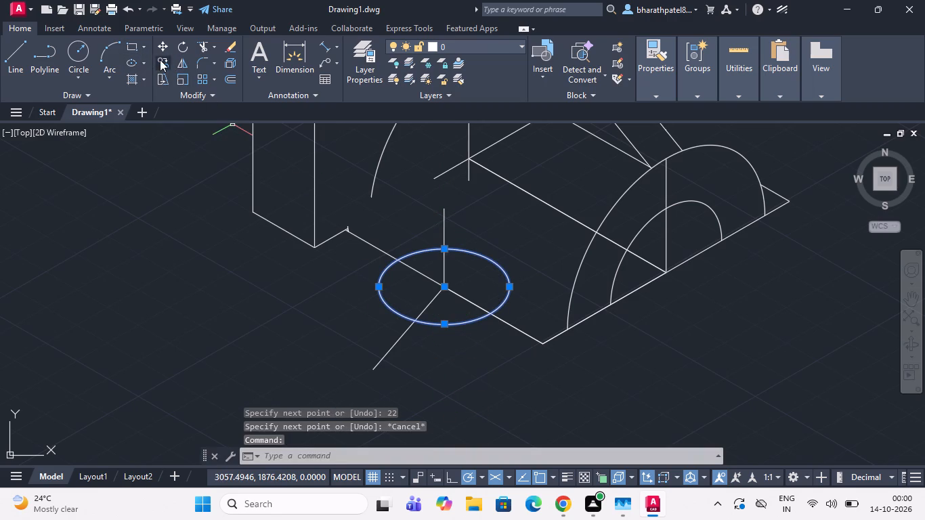
left_click(160, 60)
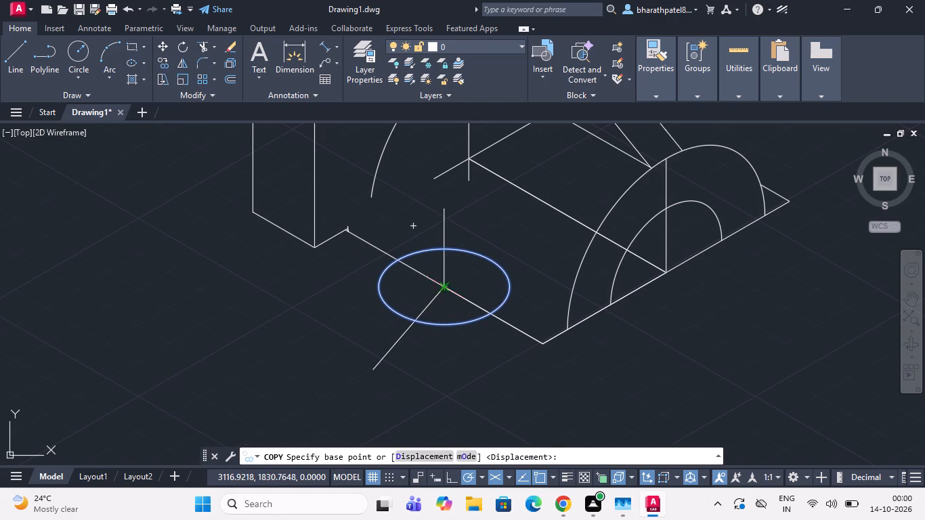
left_click(445, 286)
scroll(443, 219, "up", 4)
scroll(442, 184, "down", 3)
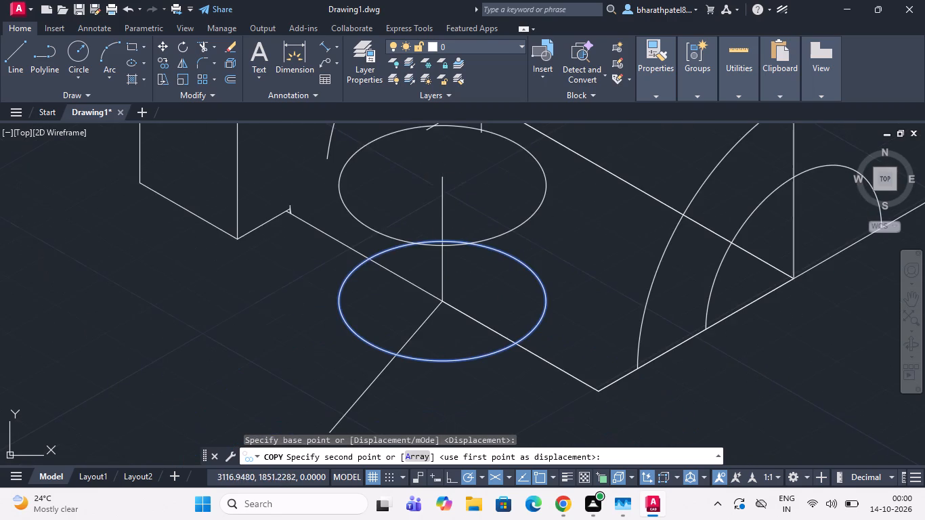
scroll(439, 160, "up", 3)
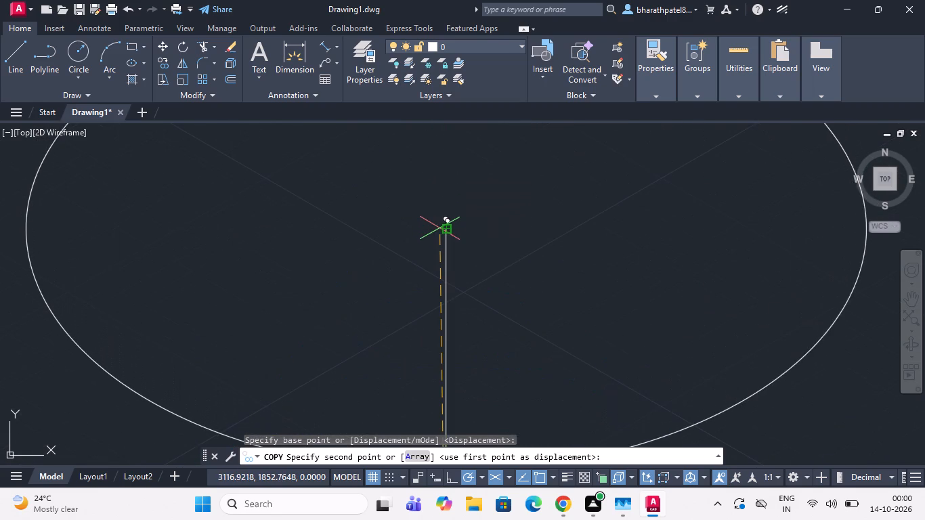
scroll(445, 225, "up", 3)
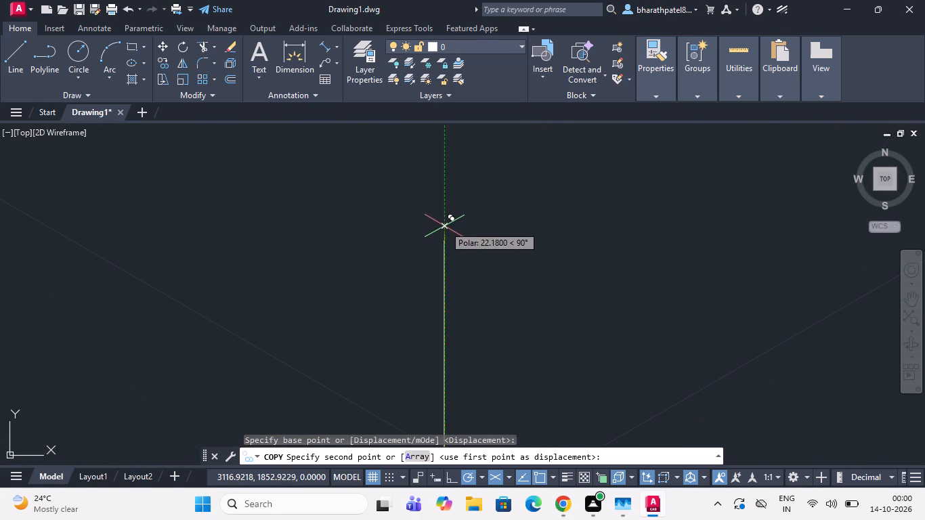
left_click(443, 241)
key("Escape")
Erase the diagonal line running from the lower isocircle's centre out past the front edge.
scroll(442, 238, "down", 8)
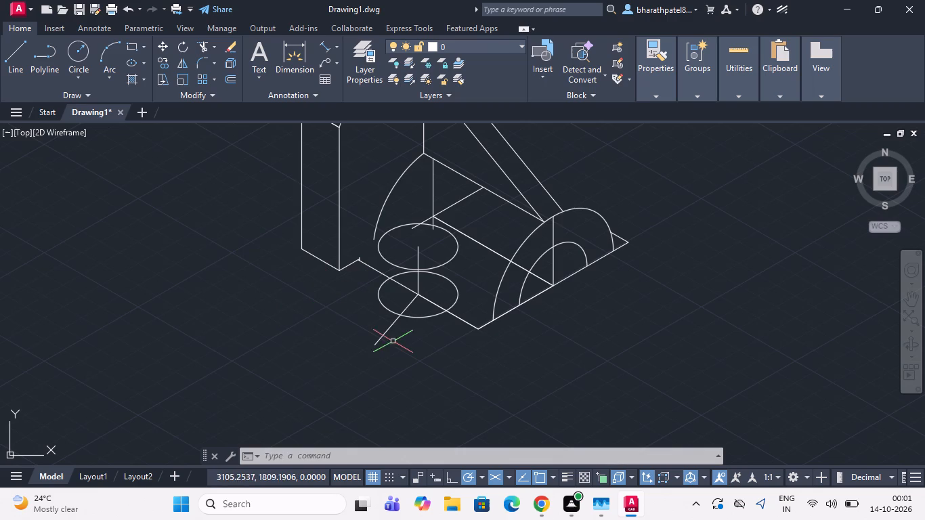
left_click(389, 331)
key("Delete")
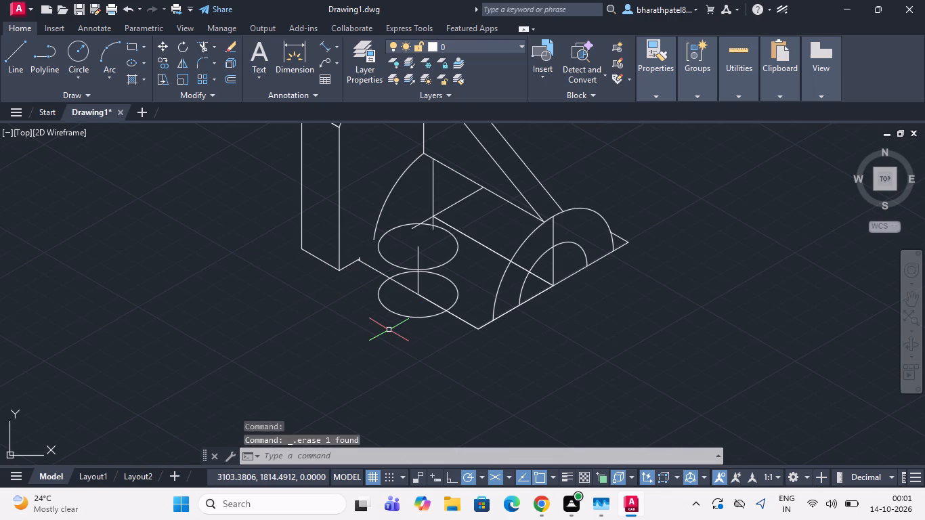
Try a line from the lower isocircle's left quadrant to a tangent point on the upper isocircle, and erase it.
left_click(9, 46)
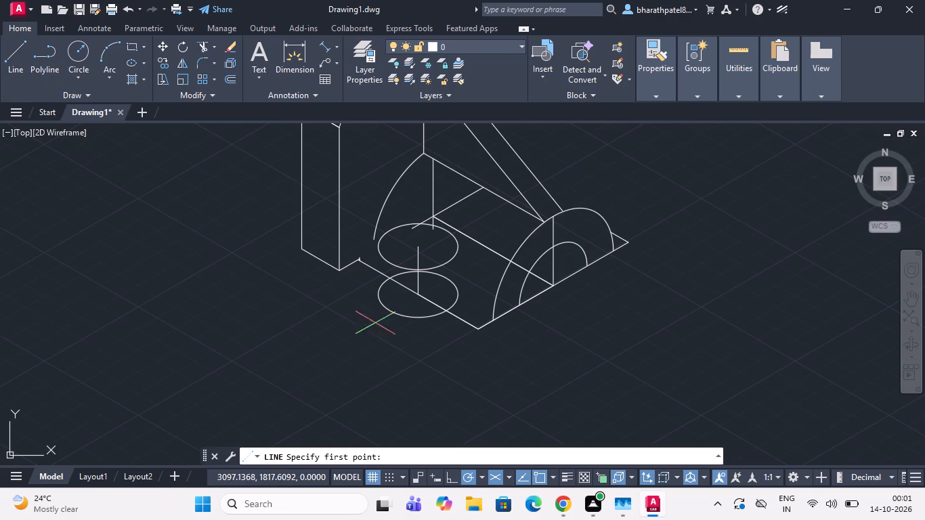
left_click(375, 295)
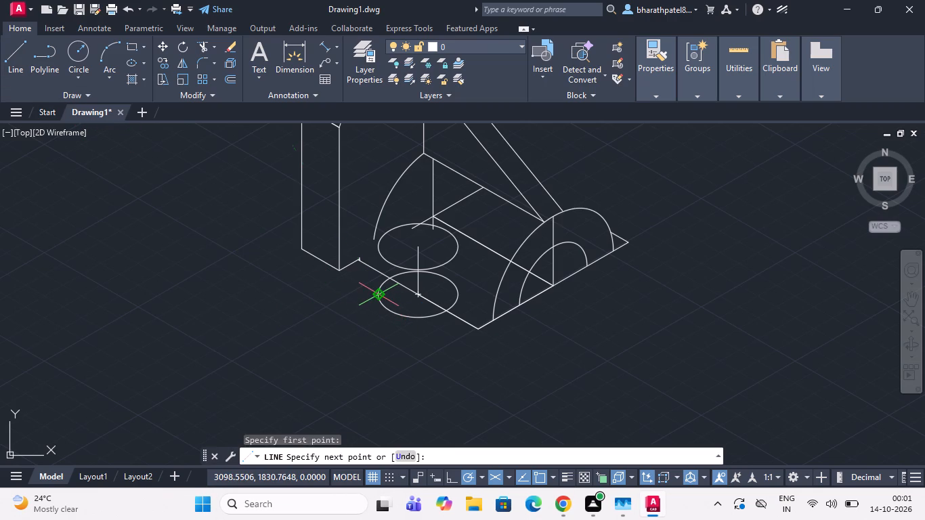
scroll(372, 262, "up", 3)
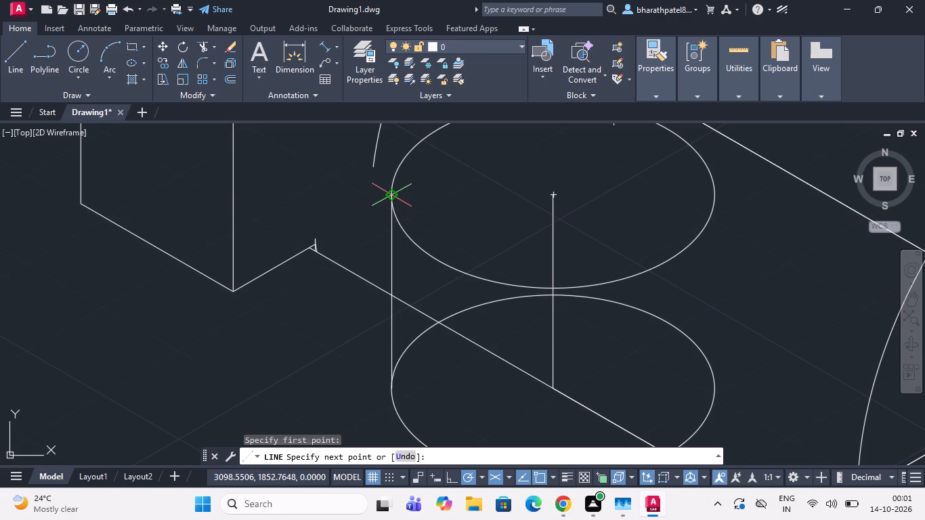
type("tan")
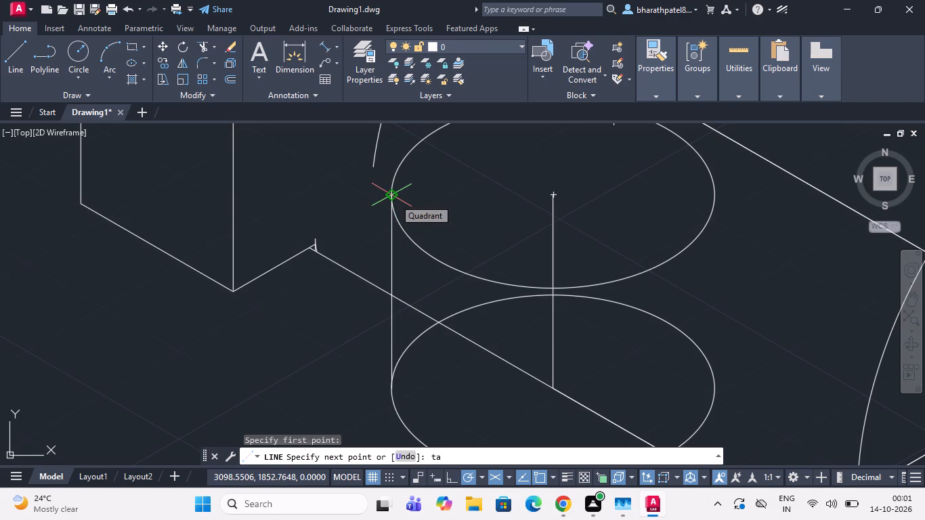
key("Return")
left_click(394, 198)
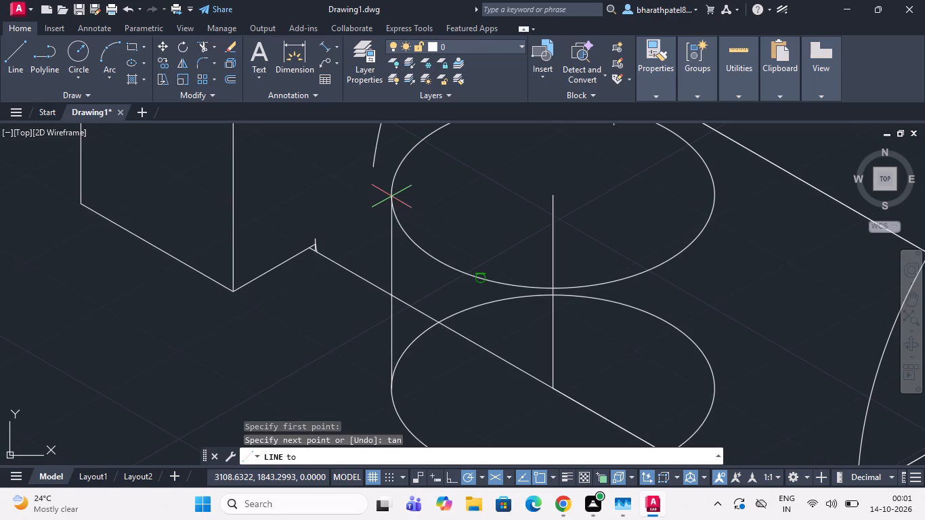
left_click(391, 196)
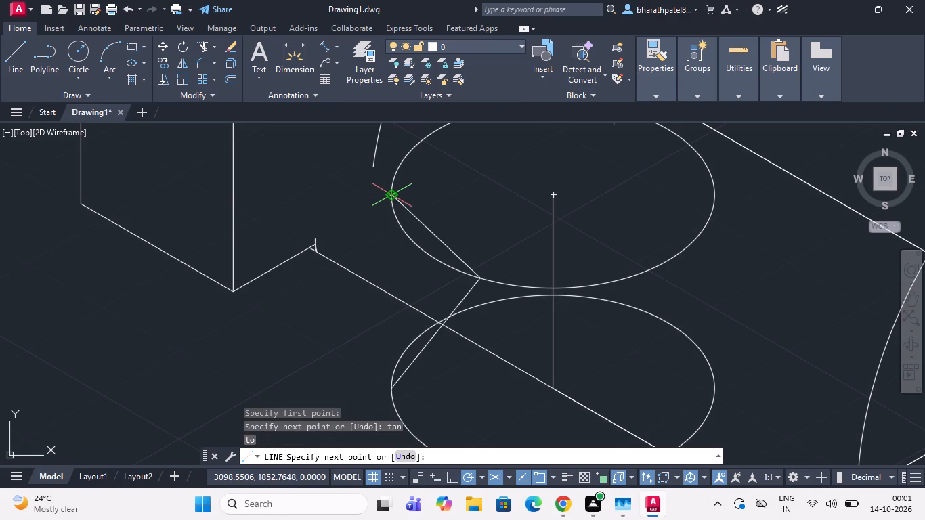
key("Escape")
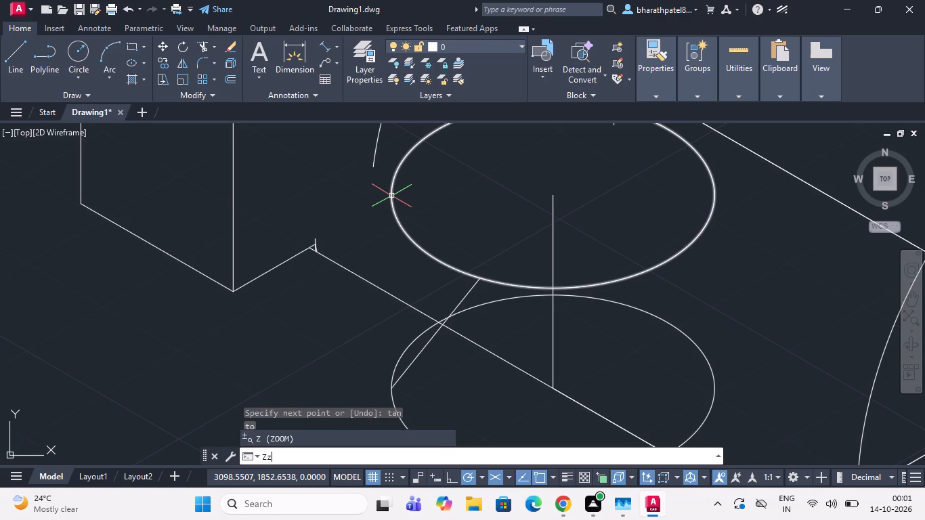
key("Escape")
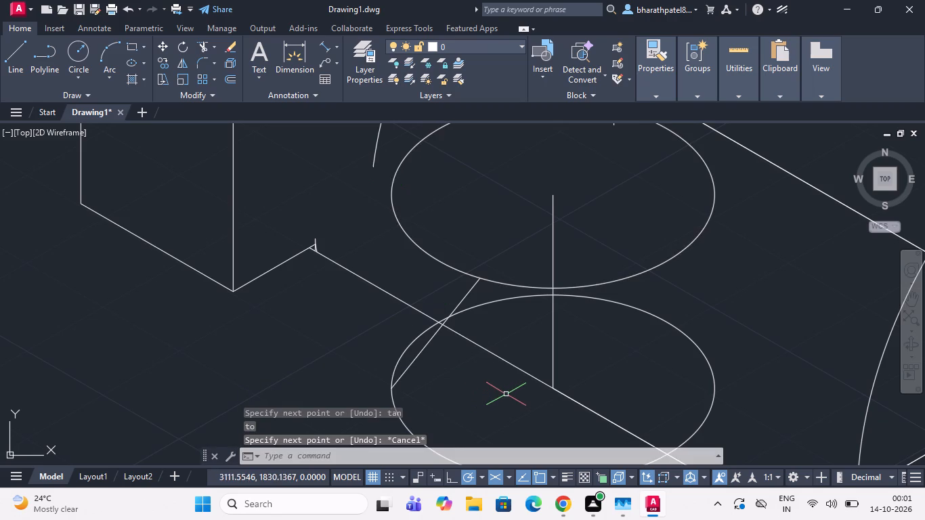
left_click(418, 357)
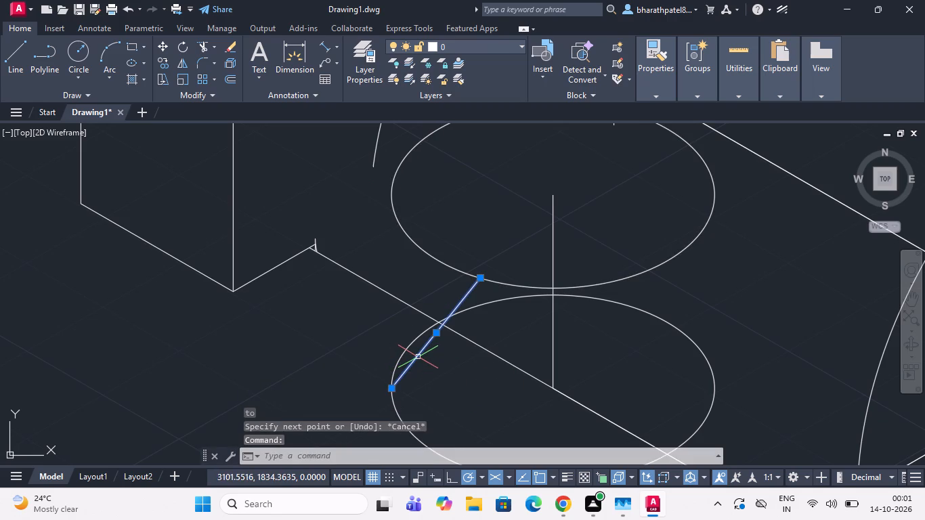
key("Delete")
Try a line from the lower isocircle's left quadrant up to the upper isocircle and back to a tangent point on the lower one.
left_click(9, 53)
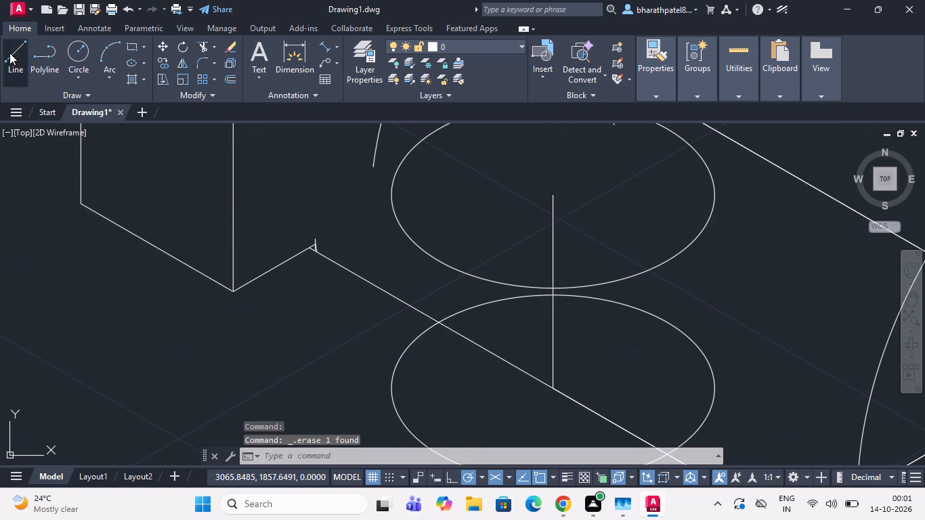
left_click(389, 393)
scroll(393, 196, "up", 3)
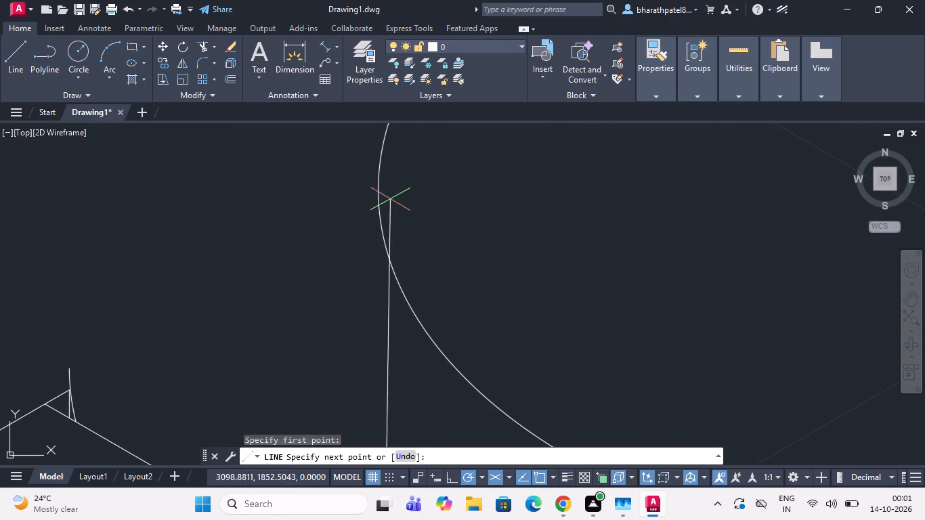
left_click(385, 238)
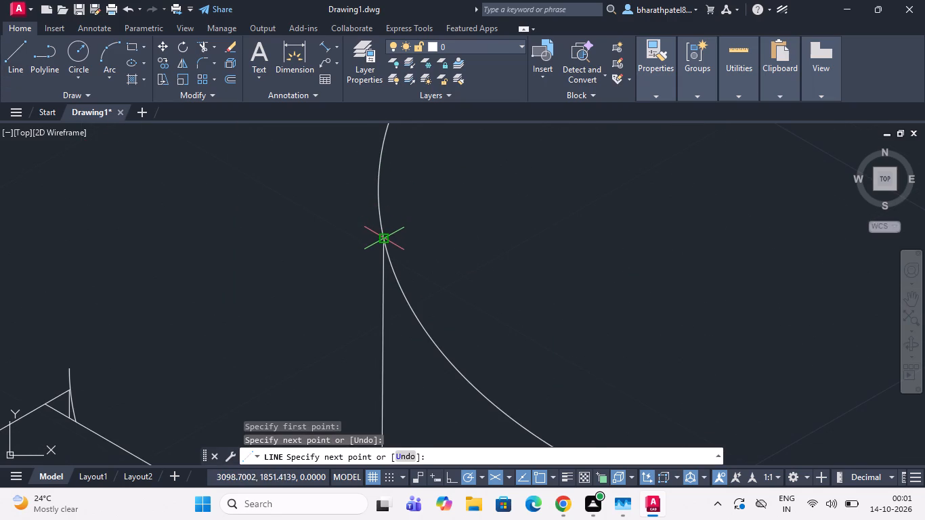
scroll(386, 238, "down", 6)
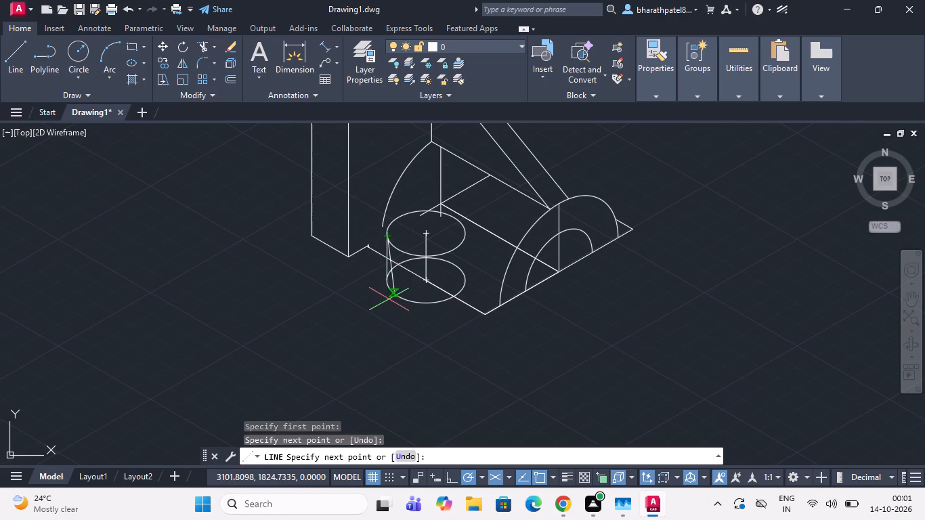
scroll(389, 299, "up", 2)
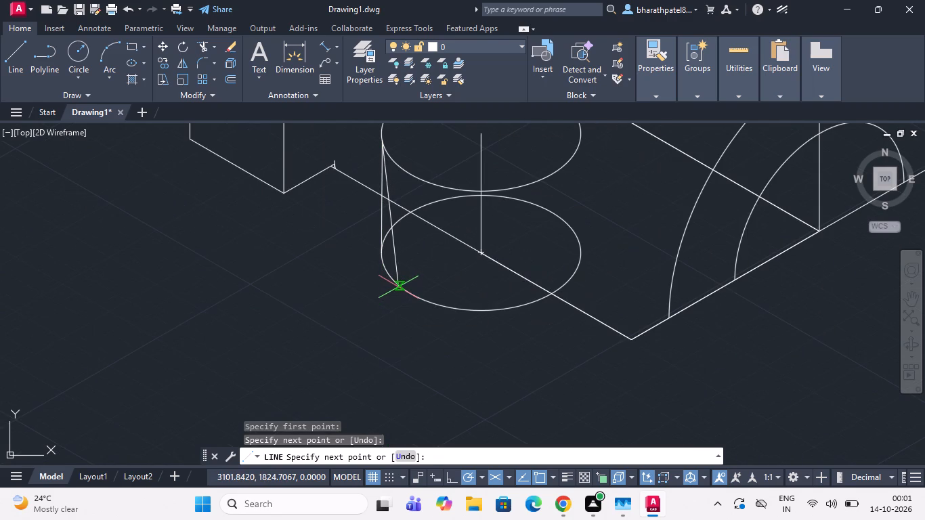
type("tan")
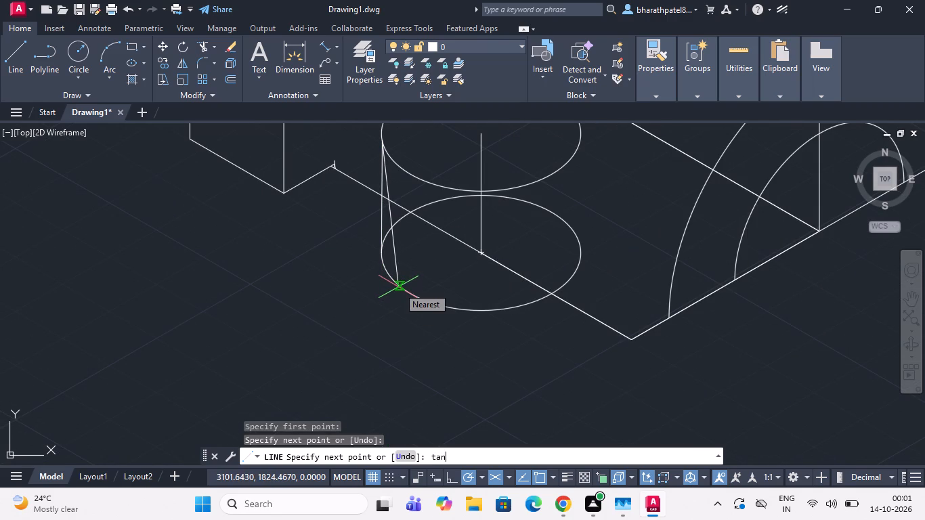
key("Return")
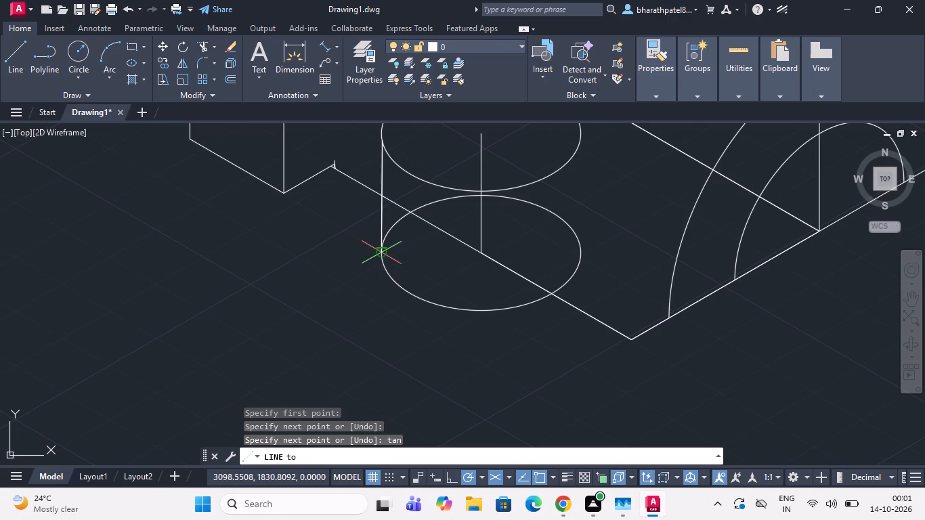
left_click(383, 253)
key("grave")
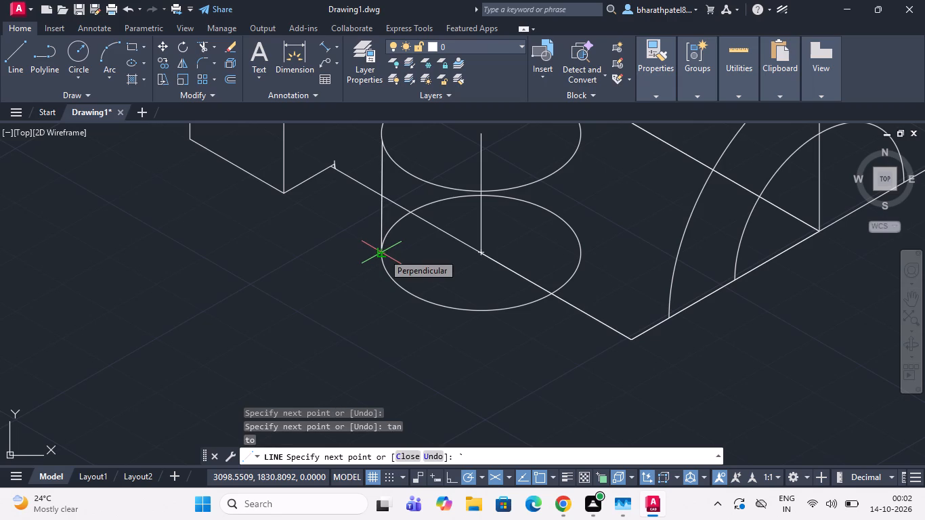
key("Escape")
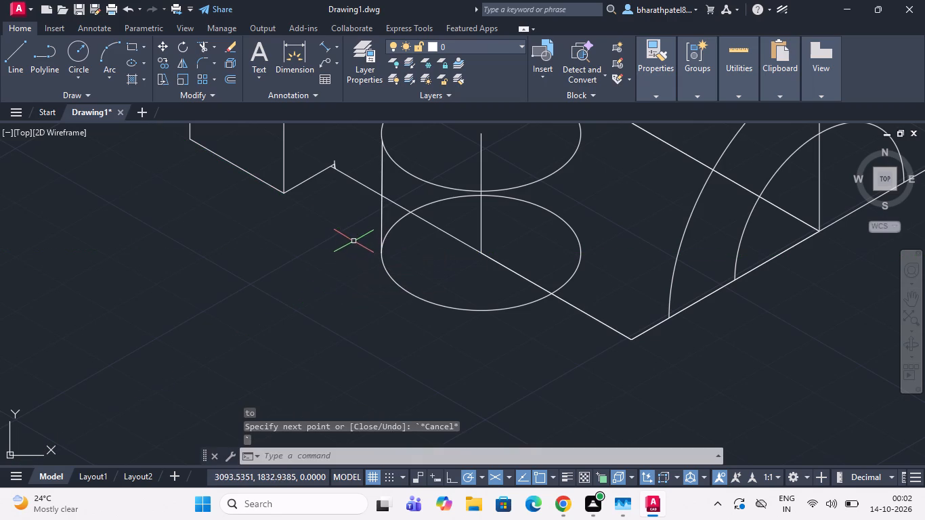
Draw a vertical line from the lower isocircle's left quadrant to the tangent point at the upper isocircle's left quadrant.
scroll(377, 211, "up", 4)
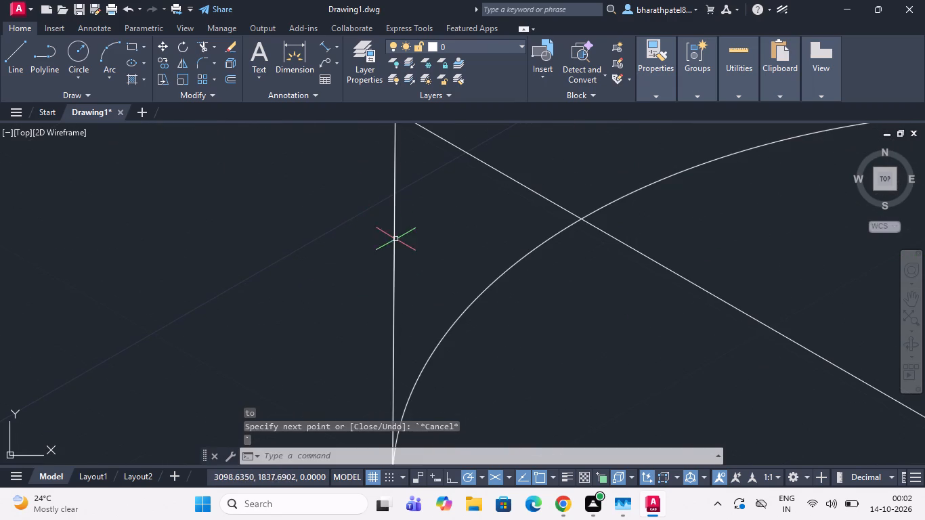
scroll(407, 268, "down", 3)
scroll(407, 175, "up", 3)
scroll(407, 175, "down", 2)
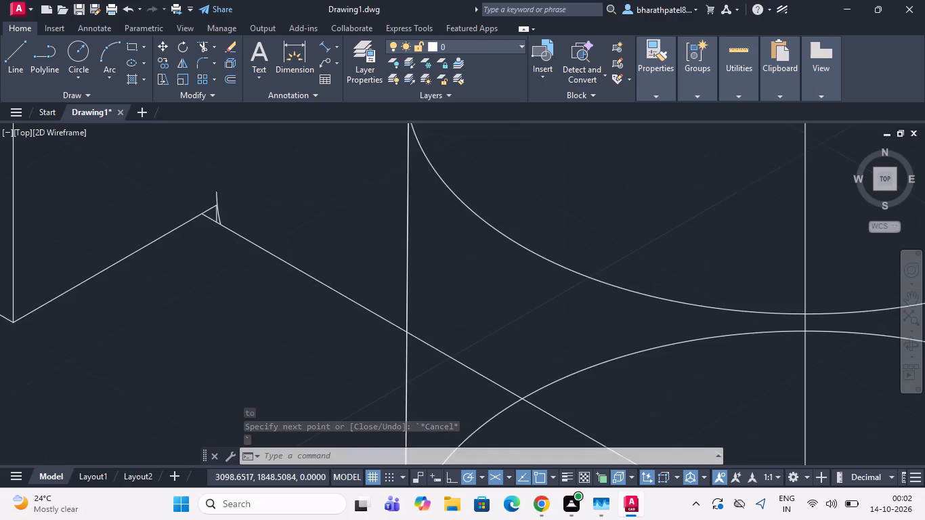
scroll(407, 175, "down", 1)
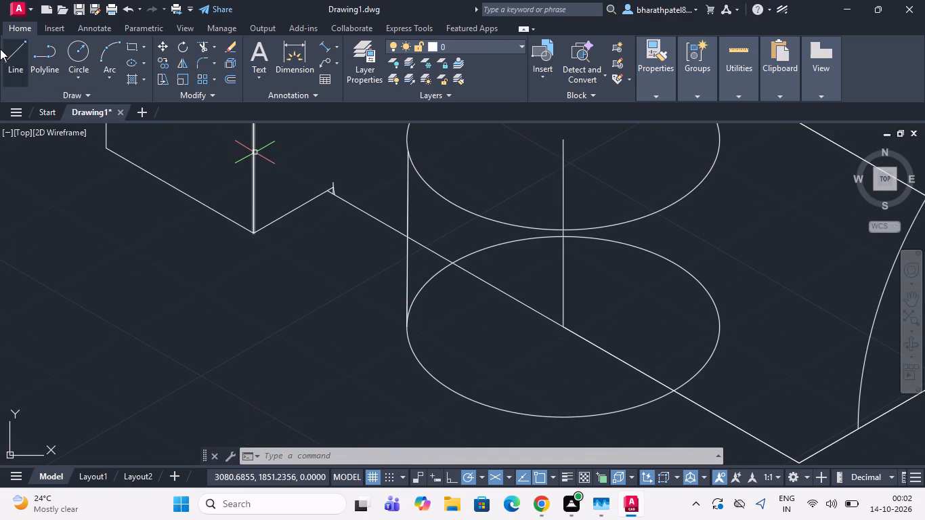
left_click(12, 51)
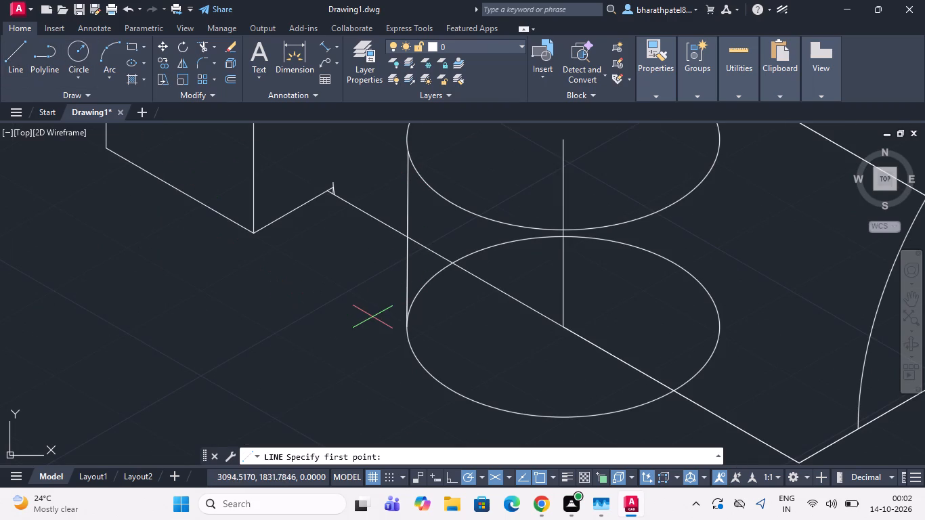
left_click(403, 326)
scroll(403, 326, "down", 2)
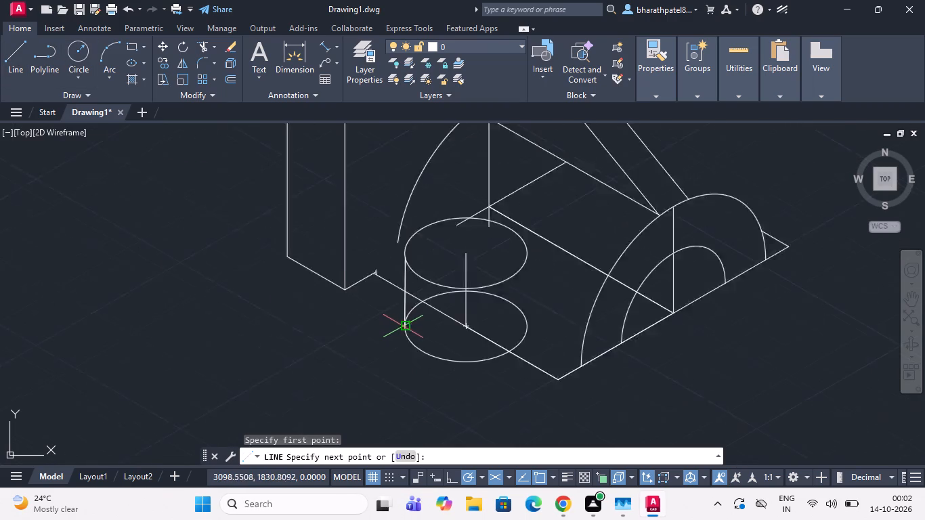
scroll(403, 326, "down", 1)
scroll(403, 259, "up", 2)
scroll(404, 326, "up", 1)
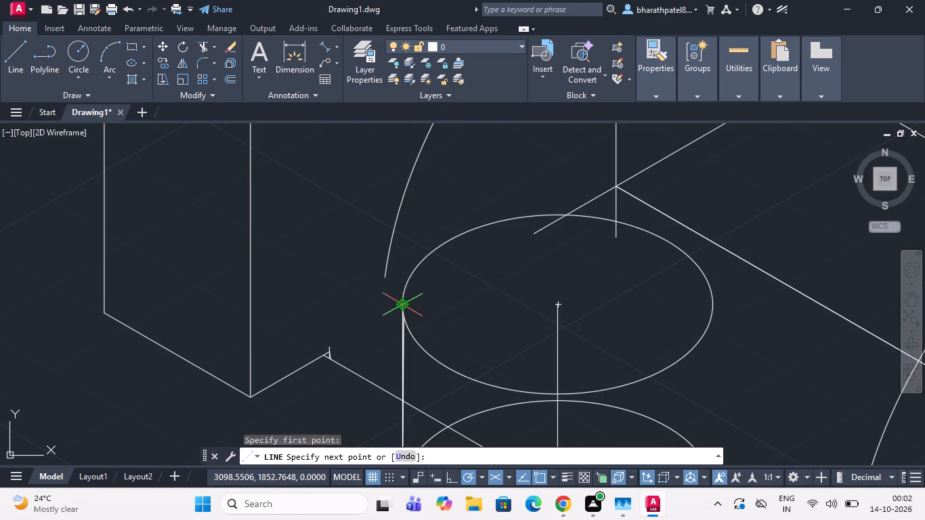
type("ta")
key("n")
key("Return")
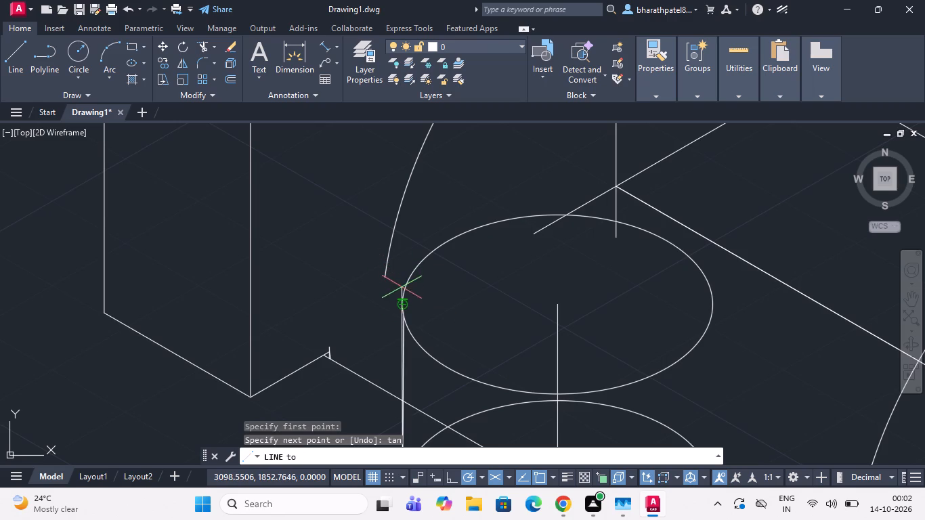
left_click(402, 301)
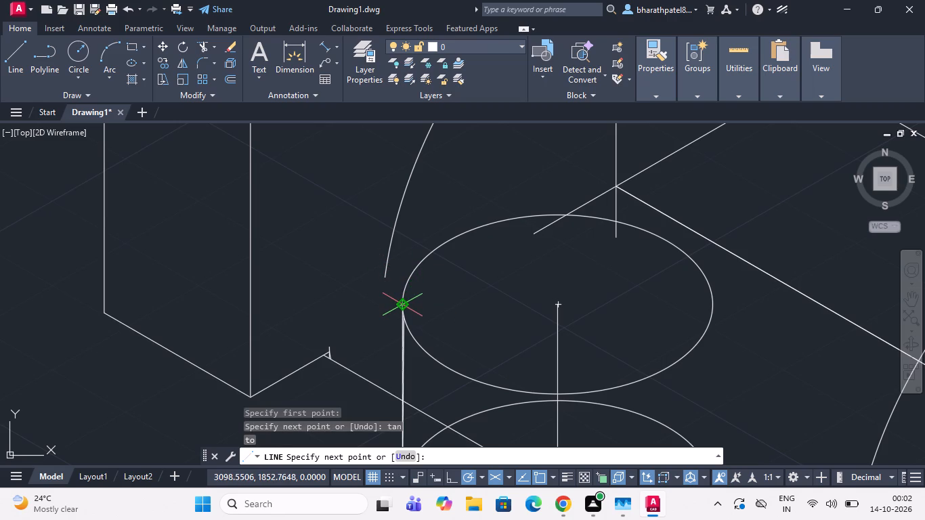
key("Escape")
Erase the two slightly slanted lines beside the boss's vertical left side line.
scroll(408, 345, "up", 4)
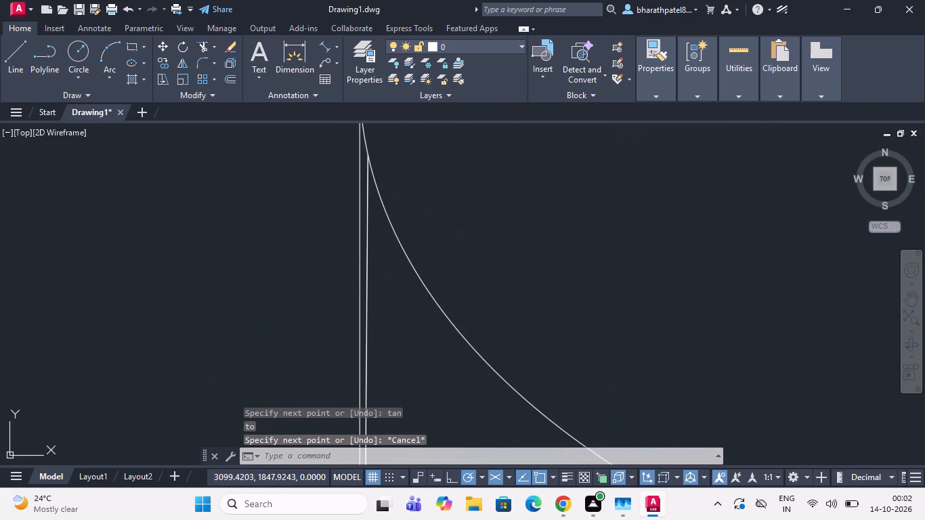
left_click(366, 295)
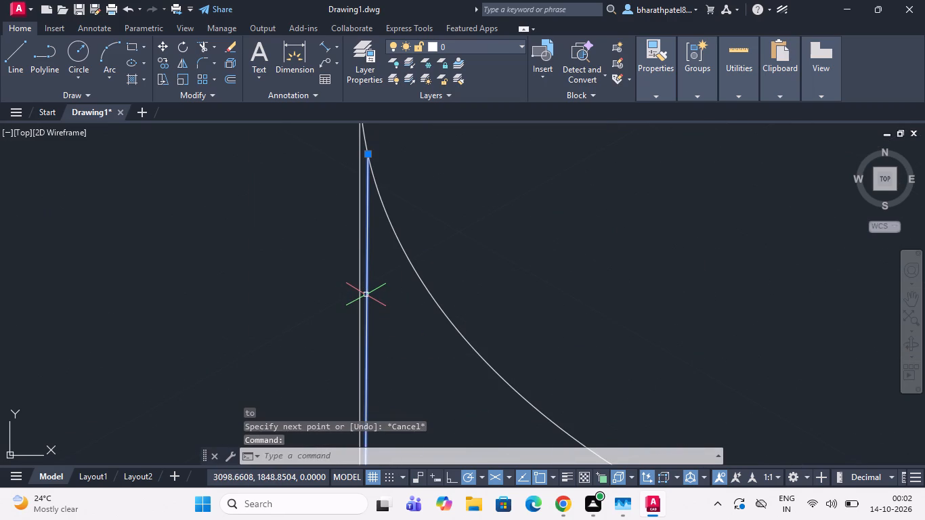
key("Delete")
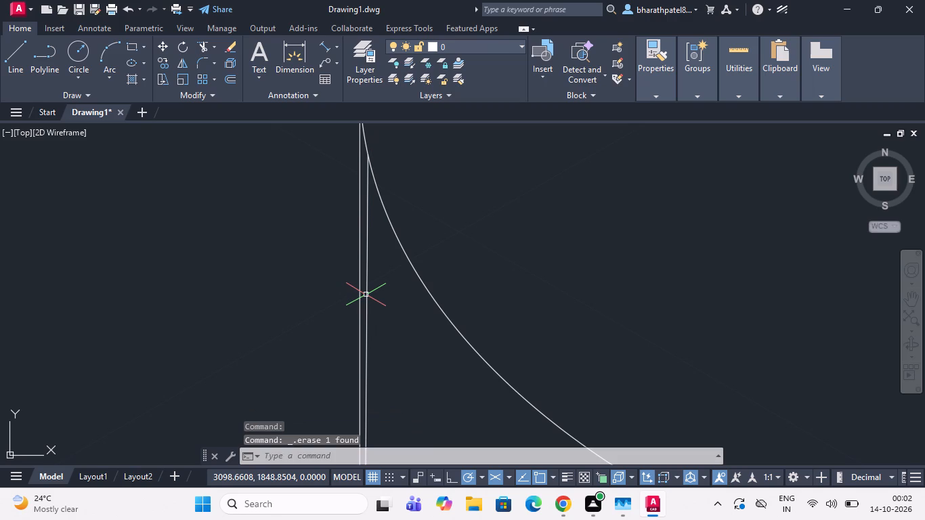
left_click(367, 291)
key("Delete")
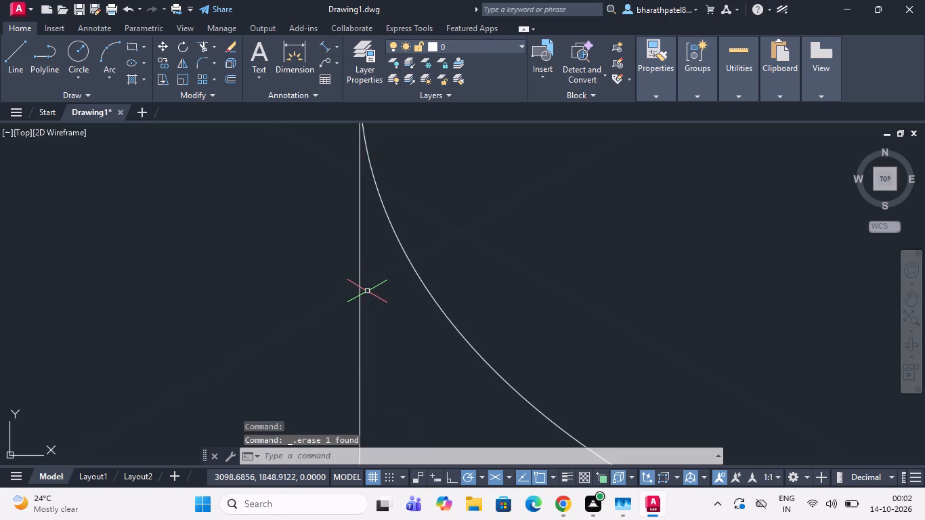
Draw a line about 22 units long at 330° from the upper isocircle's centre, passing its lower-right rim.
scroll(359, 278, "down", 4)
scroll(451, 238, "down", 2)
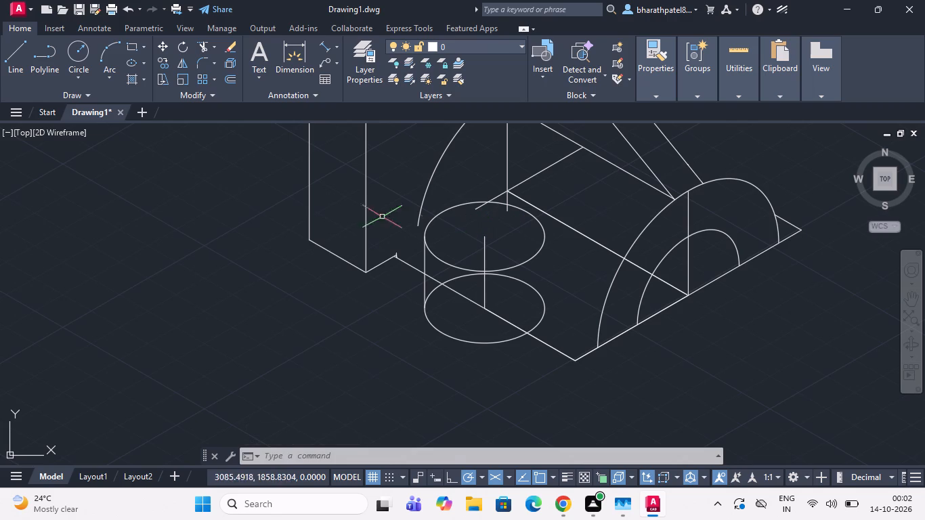
left_click(10, 58)
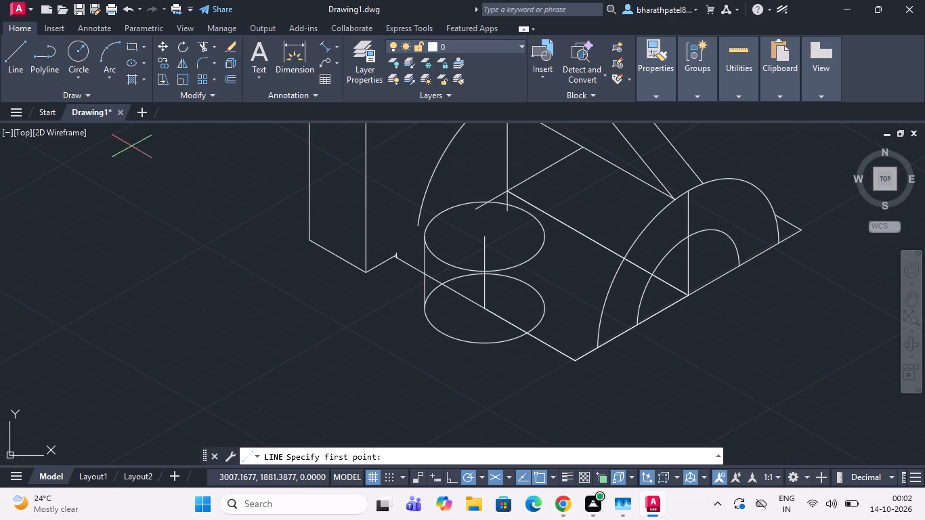
left_click(10, 49)
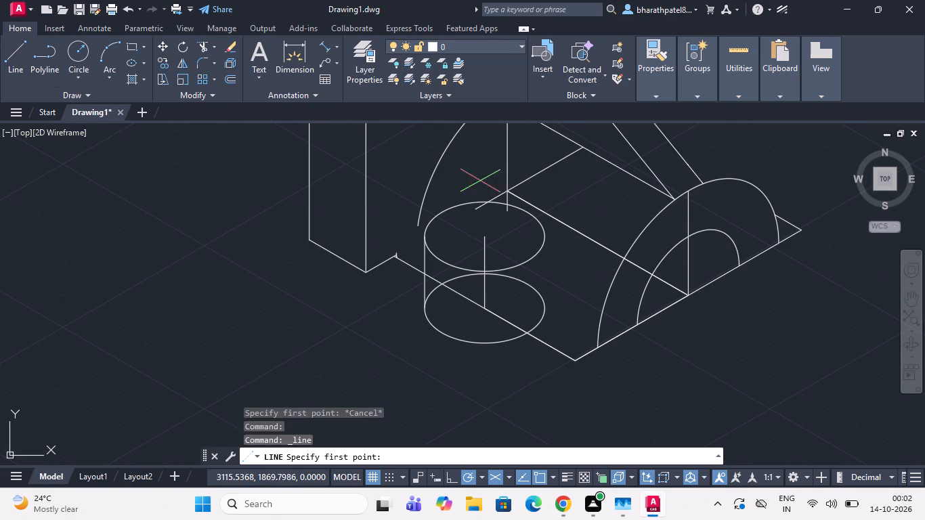
left_click(483, 234)
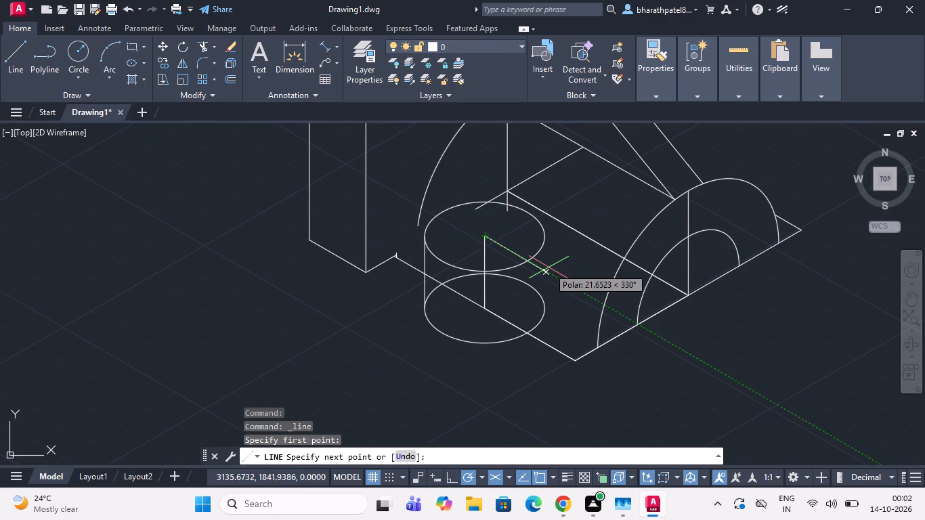
left_click(548, 270)
key("Escape")
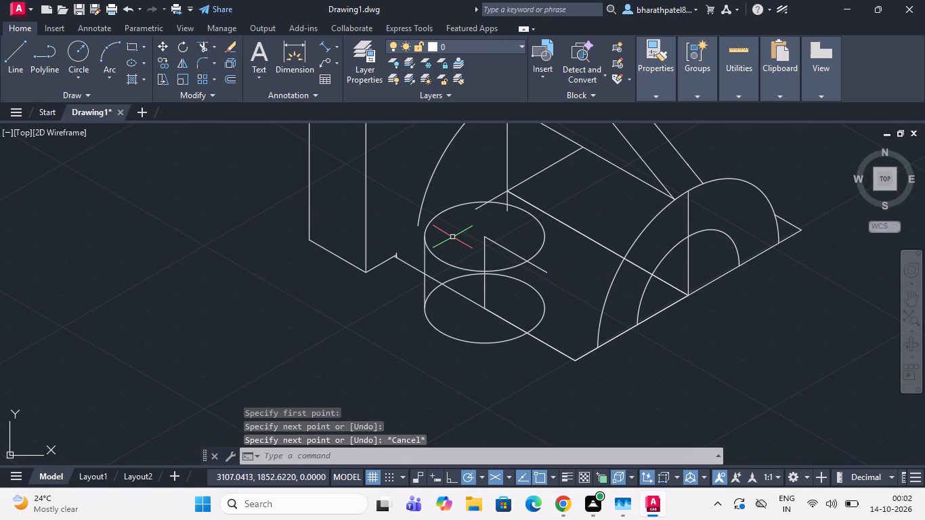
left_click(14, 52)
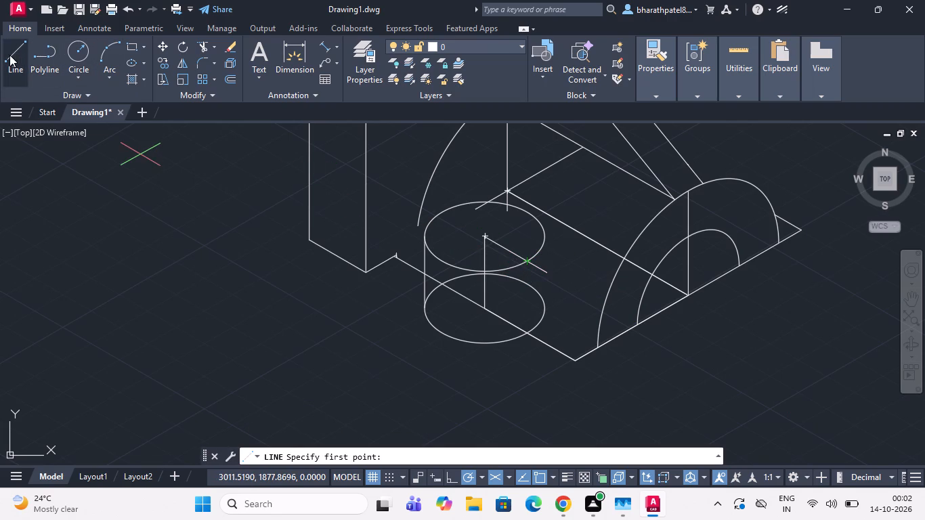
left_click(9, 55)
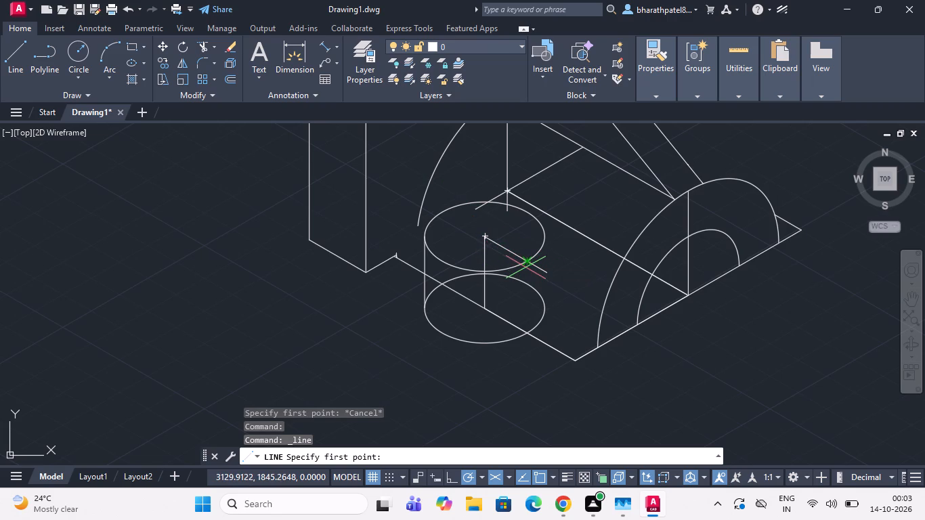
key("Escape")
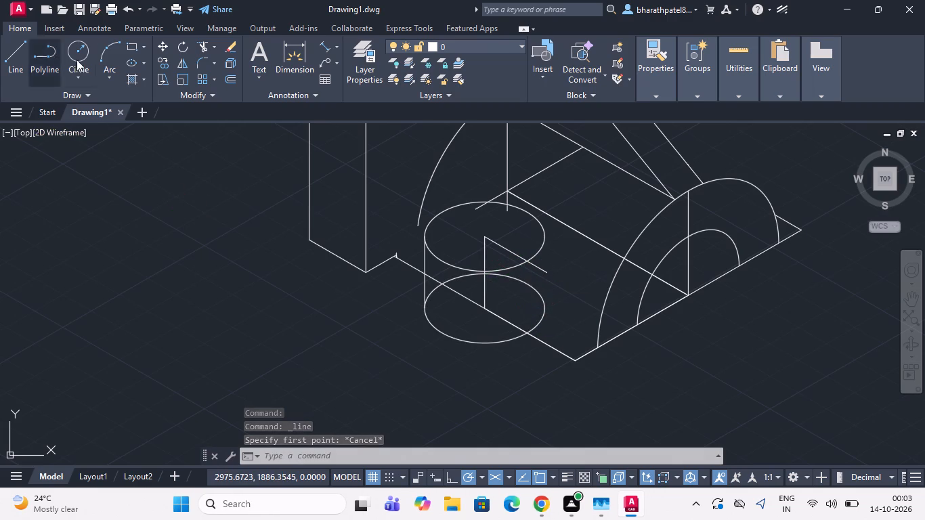
Trim away the part of the lower isocircle lying behind the front edge line.
left_click(200, 44)
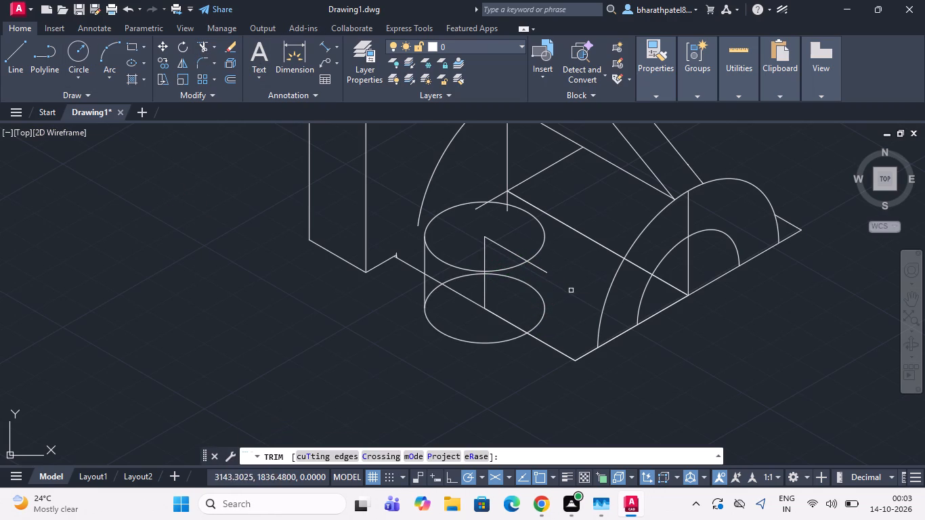
left_click(538, 288)
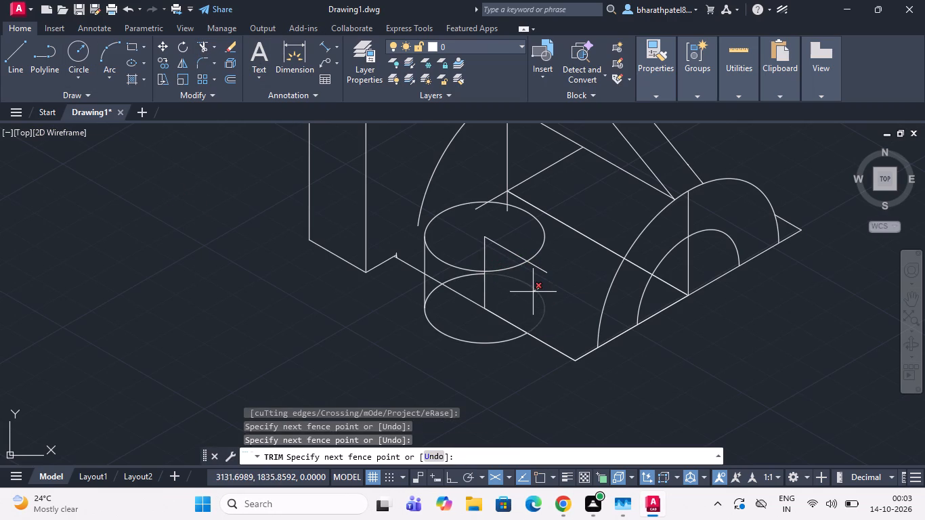
left_click(533, 292)
left_click(452, 280)
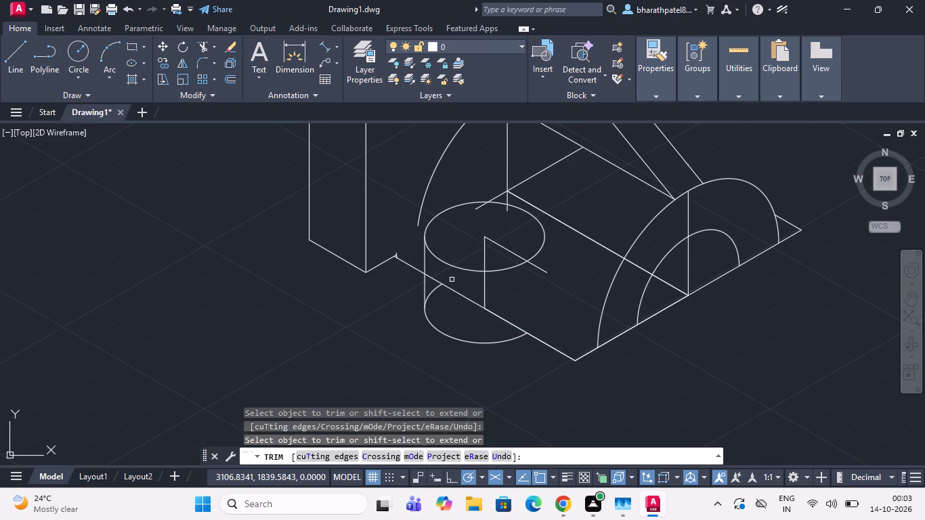
key("Escape")
Draw a line about 94 units long at 30° from where the lower isocircle's right end meets the front edge.
left_click(7, 56)
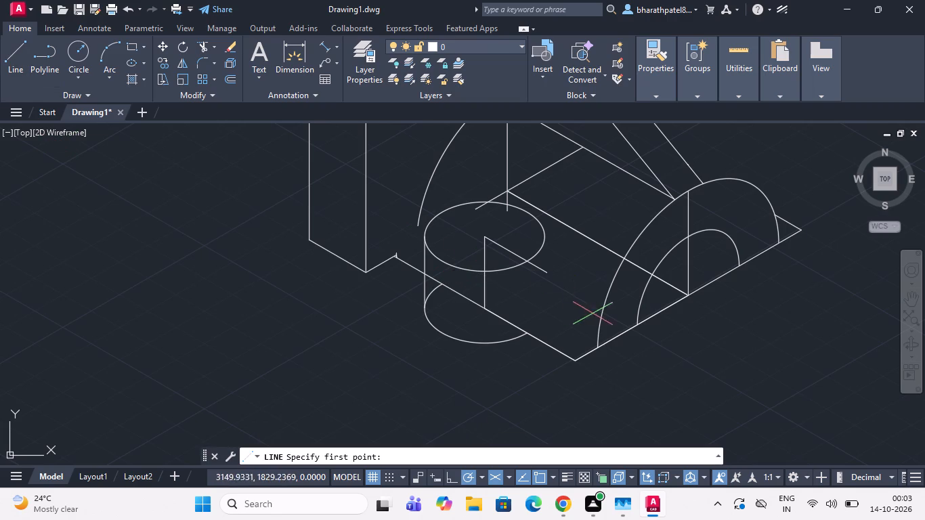
scroll(579, 312, "down", 2)
scroll(605, 298, "up", 2)
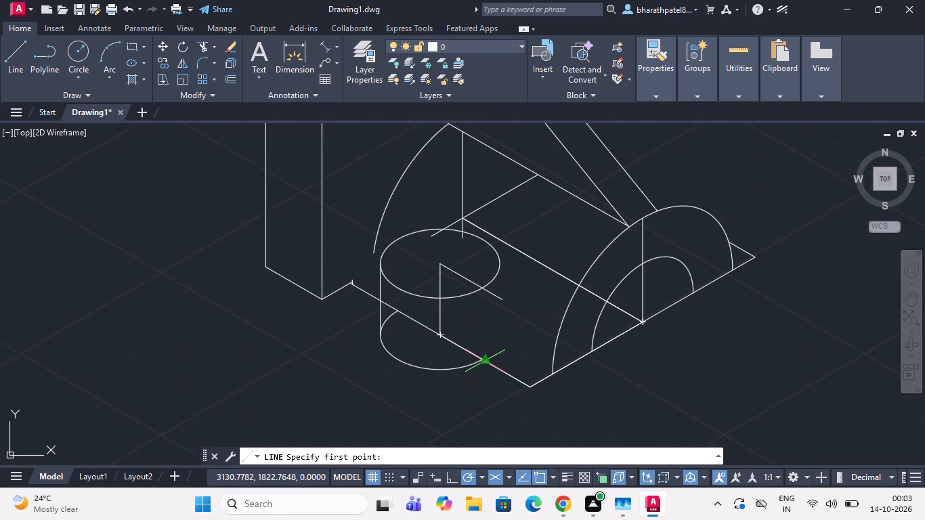
scroll(480, 356, "up", 3)
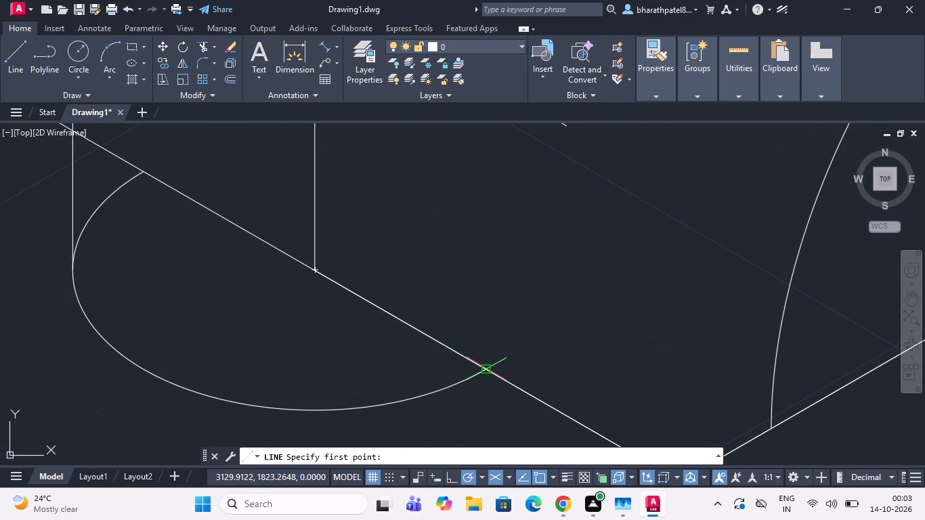
left_click(490, 371)
scroll(490, 371, "down", 3)
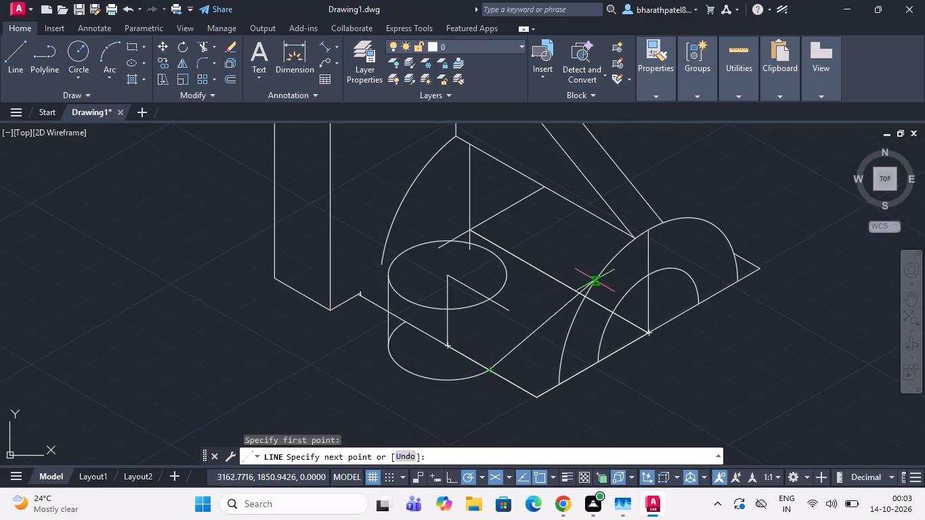
left_click(750, 211)
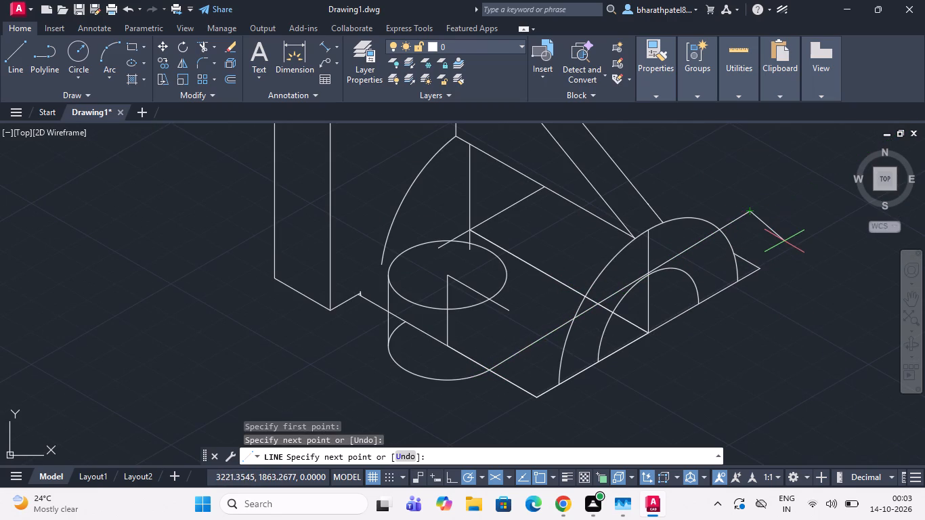
key("Escape")
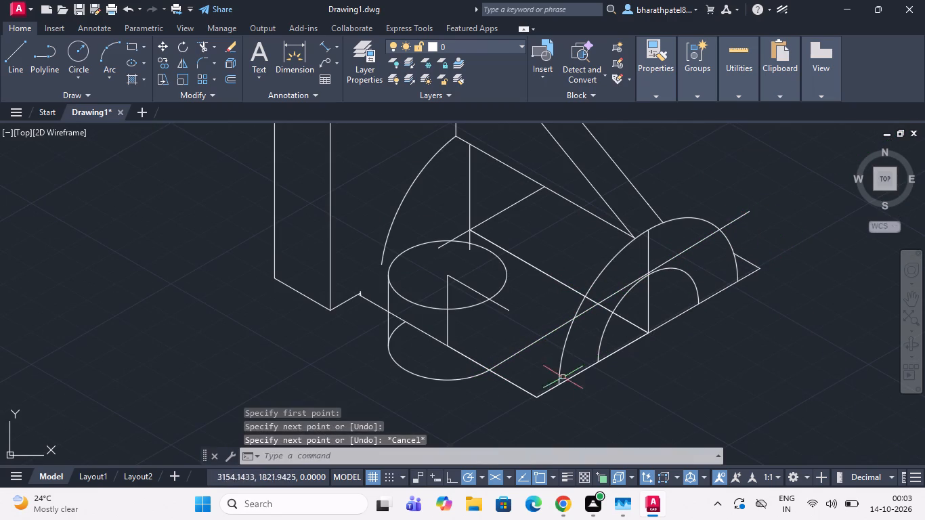
Copy the larger elliptical arc from its centre to the intersection of the new 30° line and the base line through that centre.
scroll(540, 389, "up", 1)
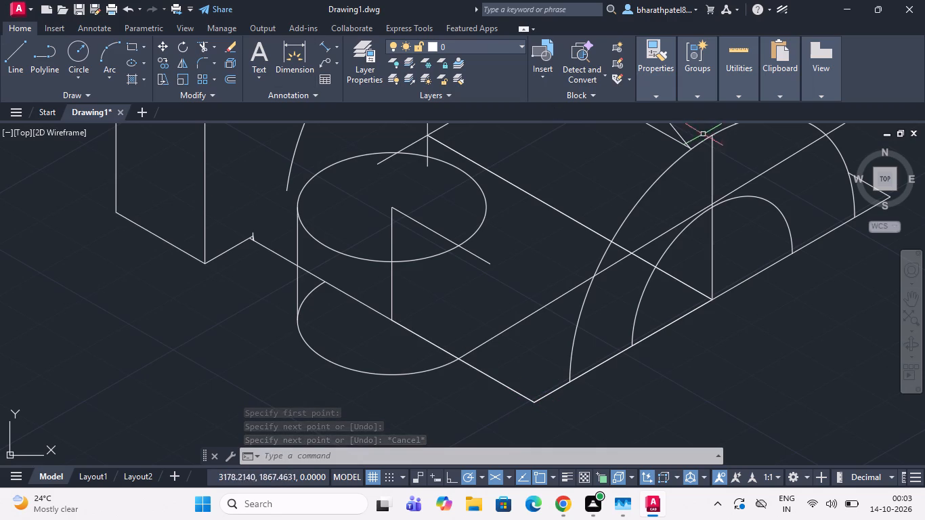
left_click(682, 156)
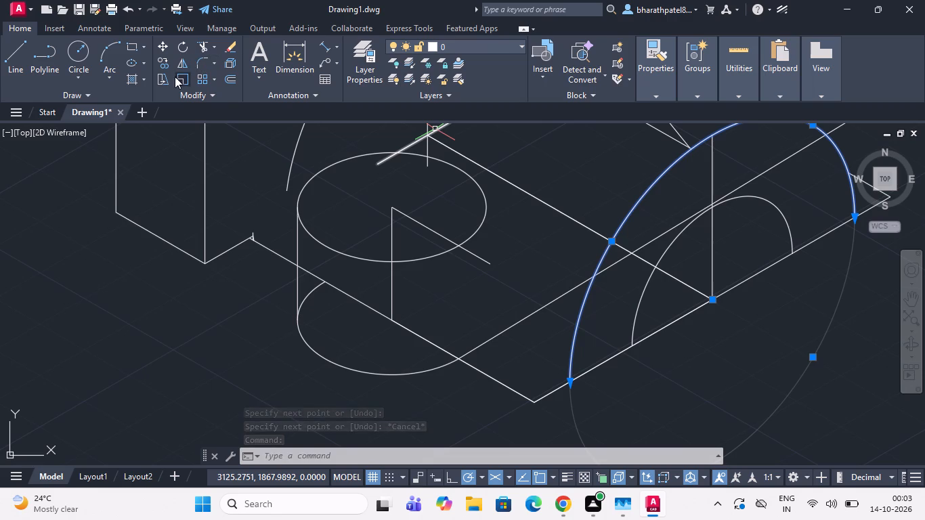
left_click(161, 62)
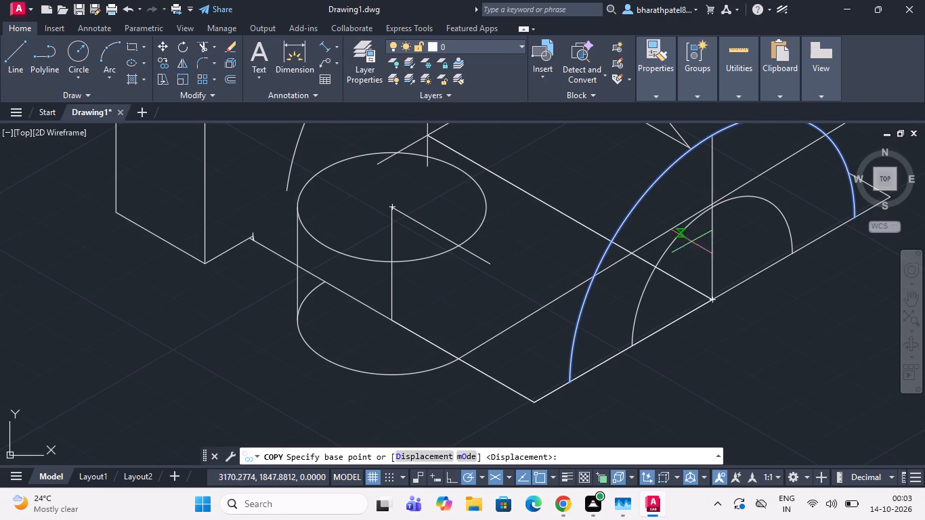
left_click(710, 300)
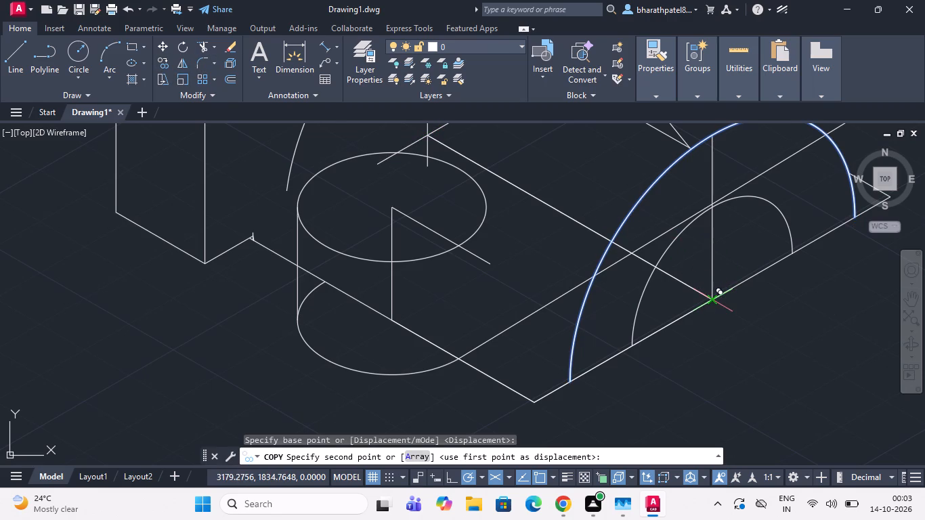
scroll(634, 250, "up", 3)
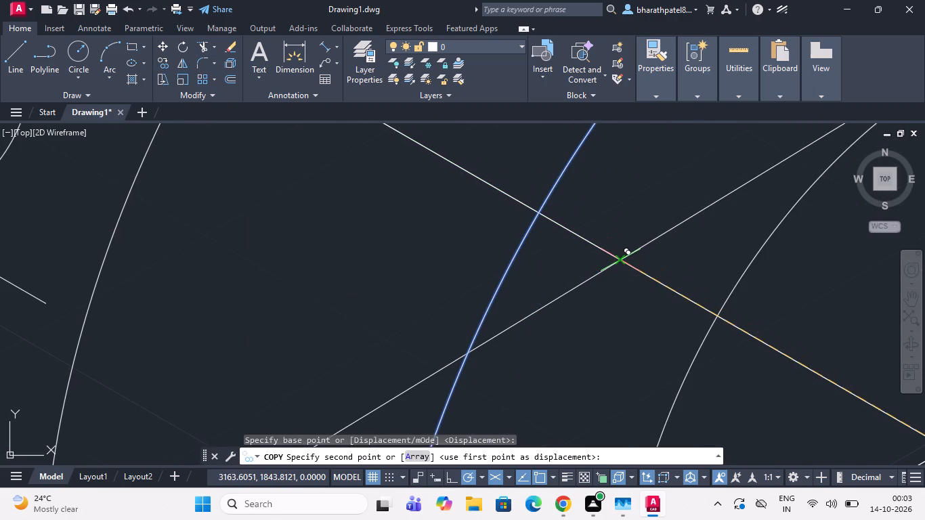
left_click(621, 261)
scroll(621, 261, "down", 4)
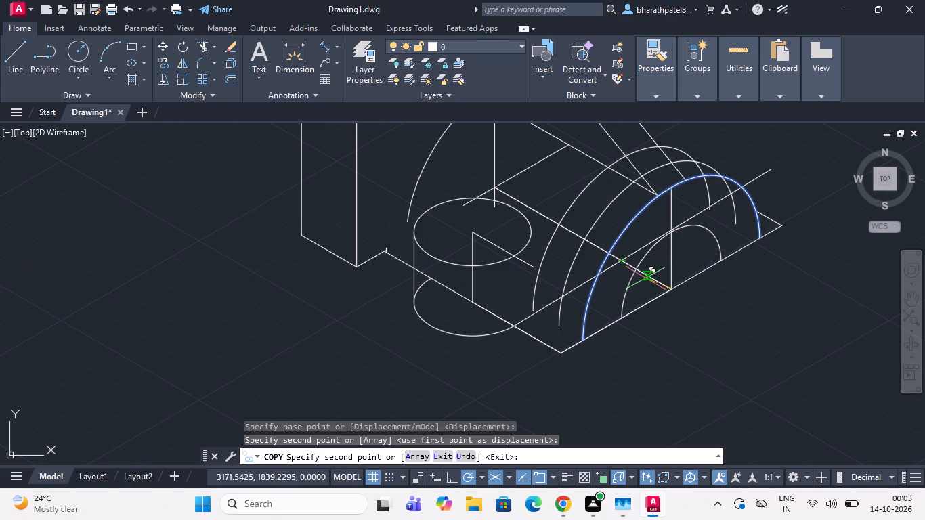
key("Escape")
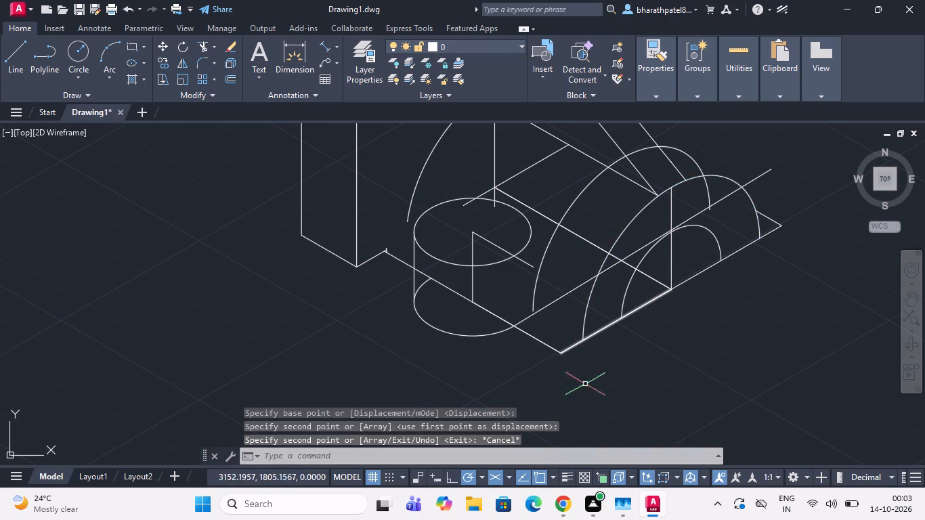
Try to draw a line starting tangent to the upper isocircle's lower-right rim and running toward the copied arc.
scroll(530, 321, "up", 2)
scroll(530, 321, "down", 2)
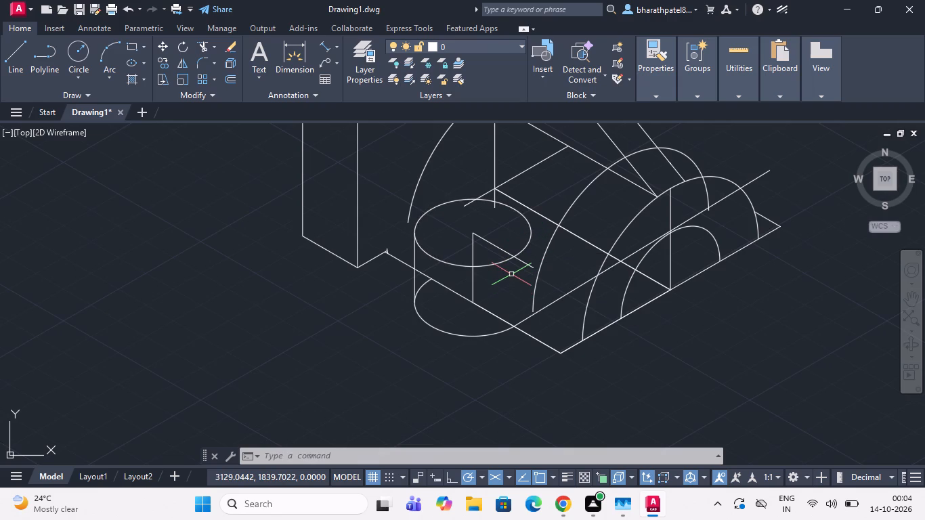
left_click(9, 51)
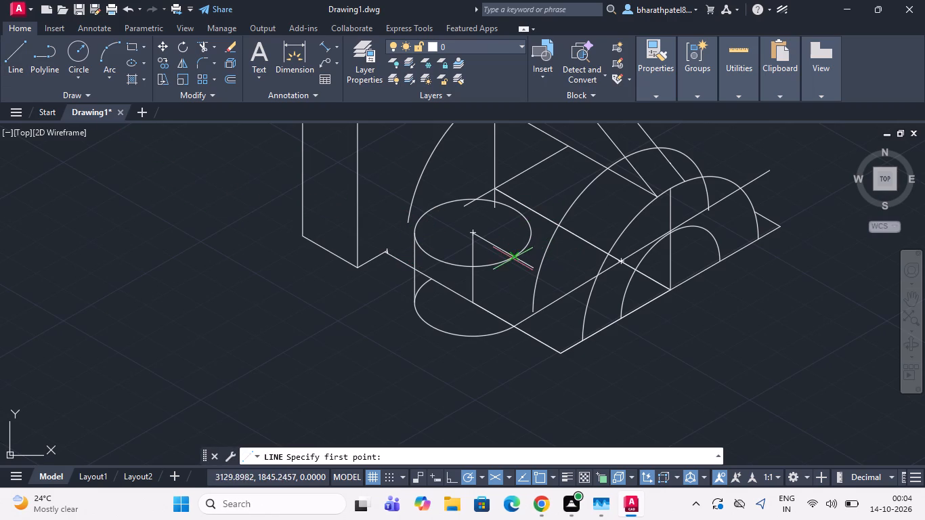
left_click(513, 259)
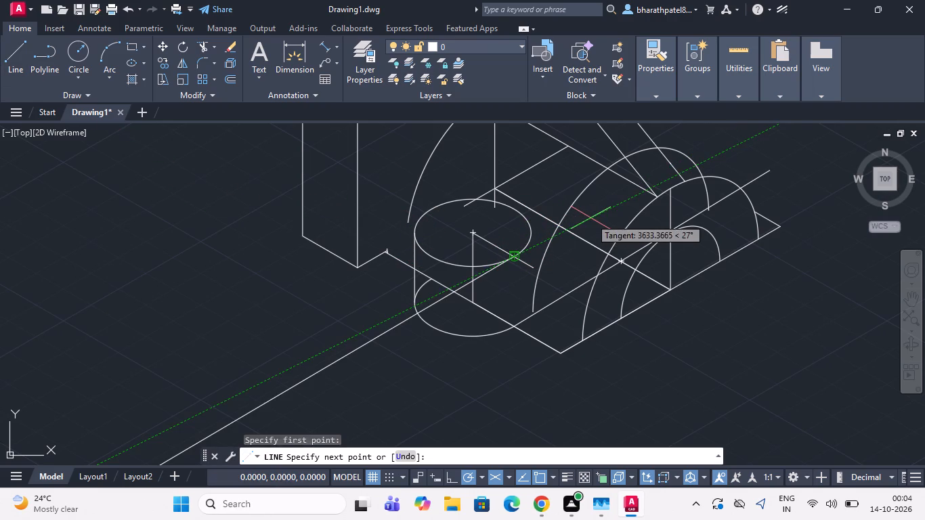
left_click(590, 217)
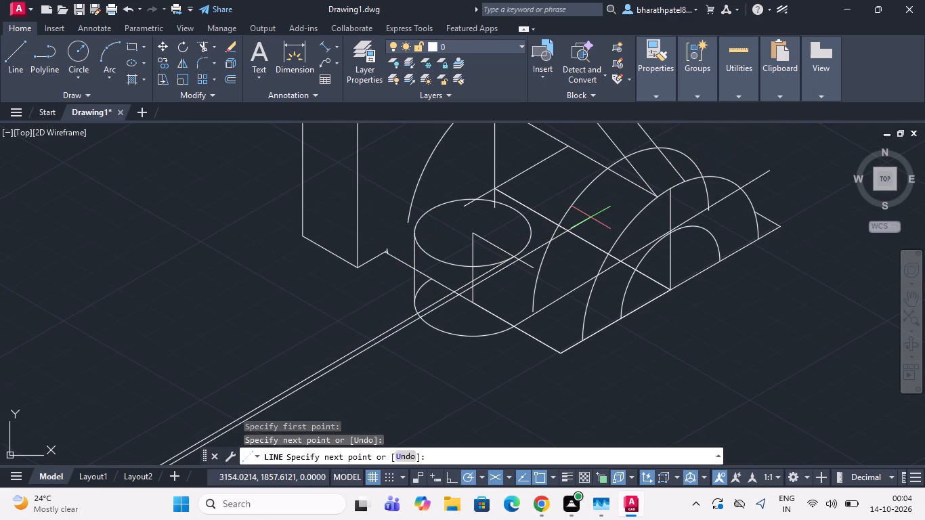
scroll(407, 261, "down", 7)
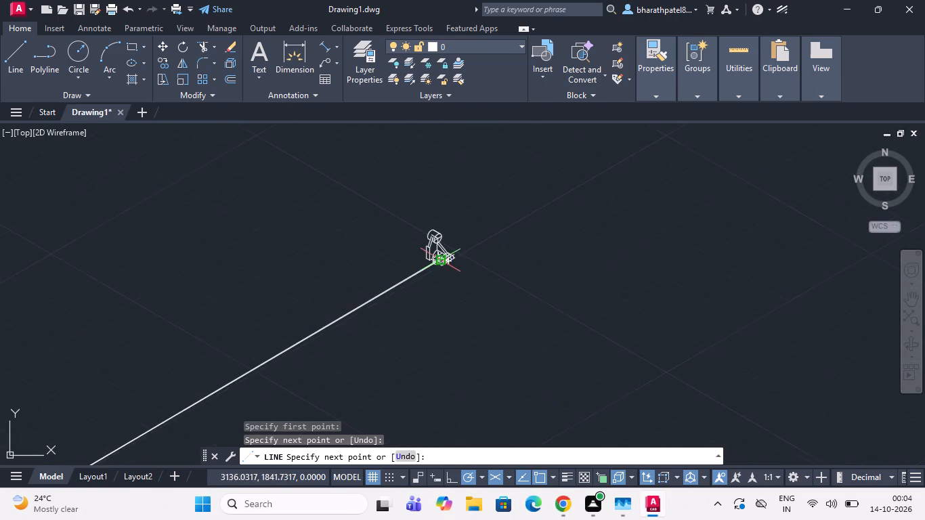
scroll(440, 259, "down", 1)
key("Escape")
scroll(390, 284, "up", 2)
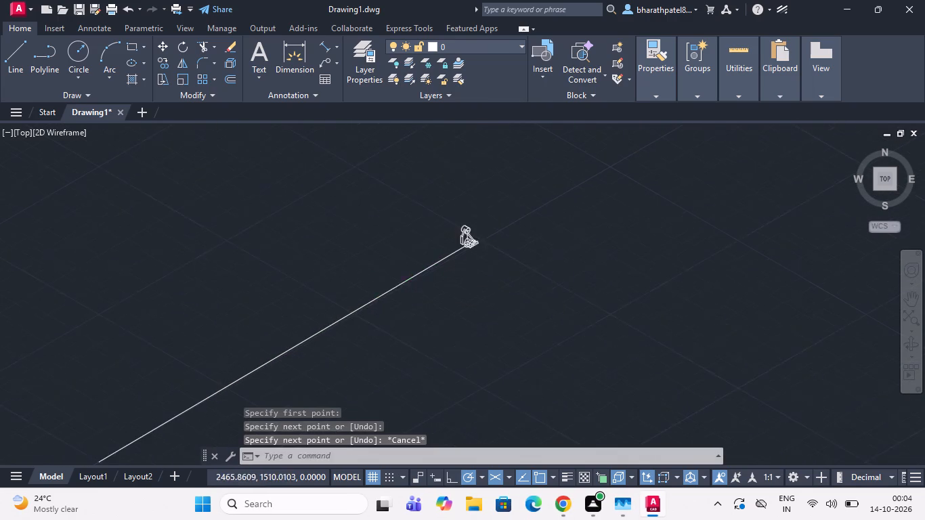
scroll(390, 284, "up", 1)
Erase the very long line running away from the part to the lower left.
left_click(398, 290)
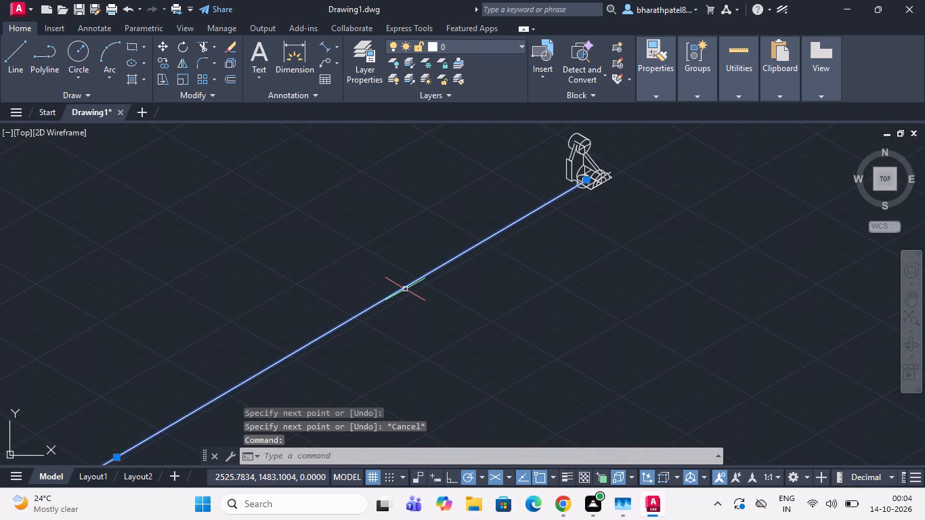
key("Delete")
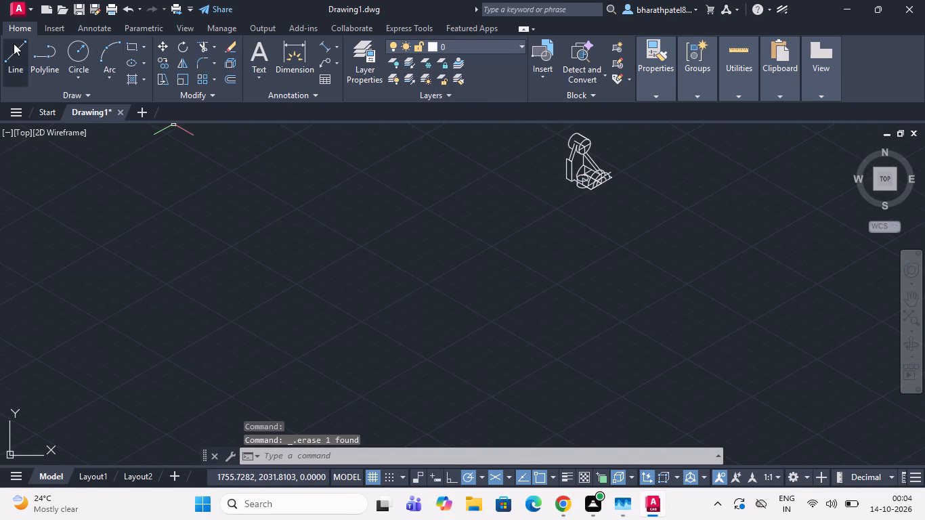
Draw a line about 22 units long at 30° from where the 330° centre line crosses the upper isocircle's rim.
left_click(14, 43)
scroll(601, 171, "up", 7)
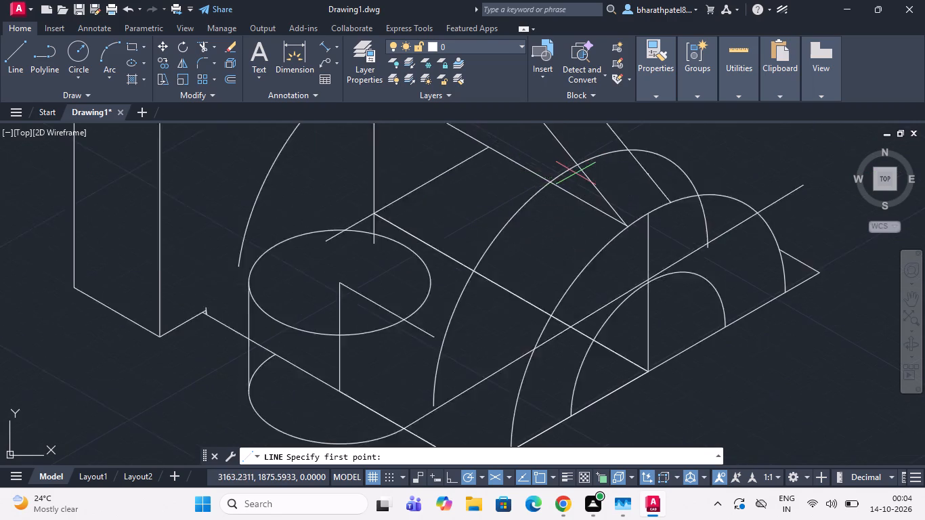
scroll(575, 181, "down", 2)
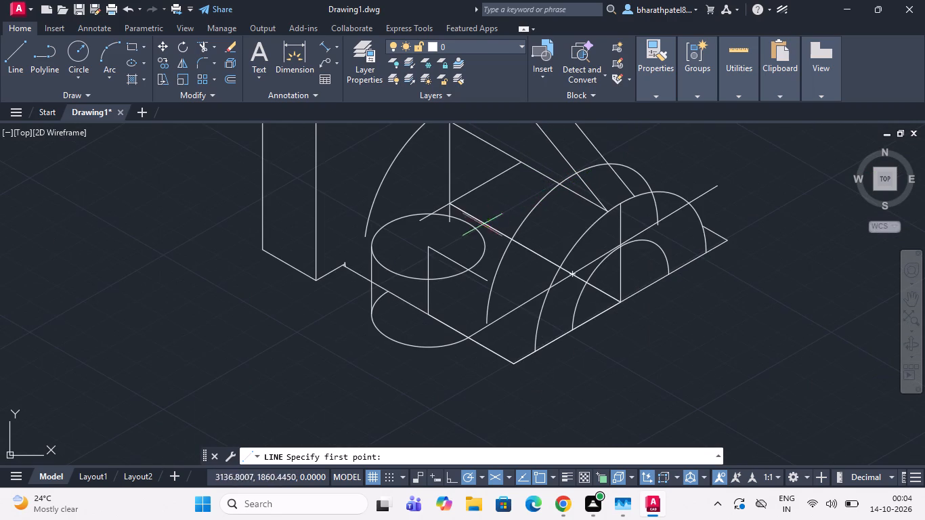
scroll(450, 253, "up", 2)
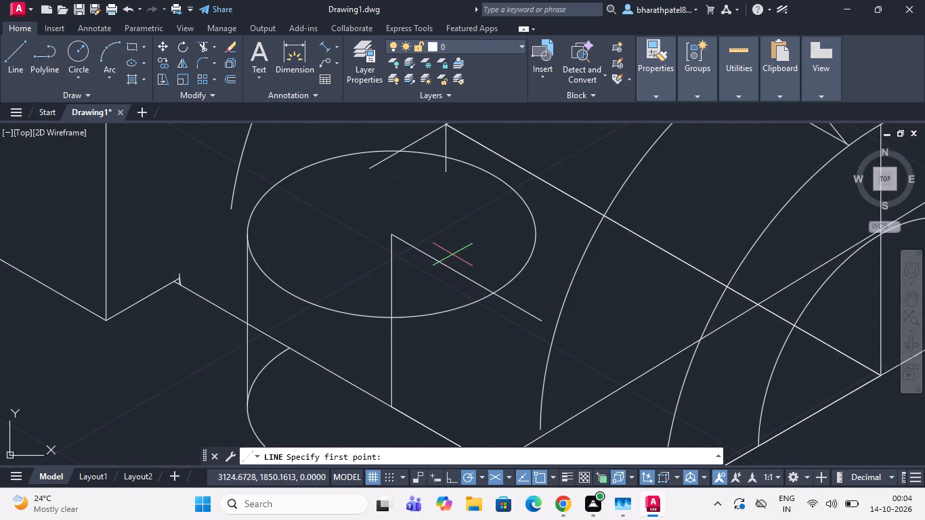
left_click(493, 292)
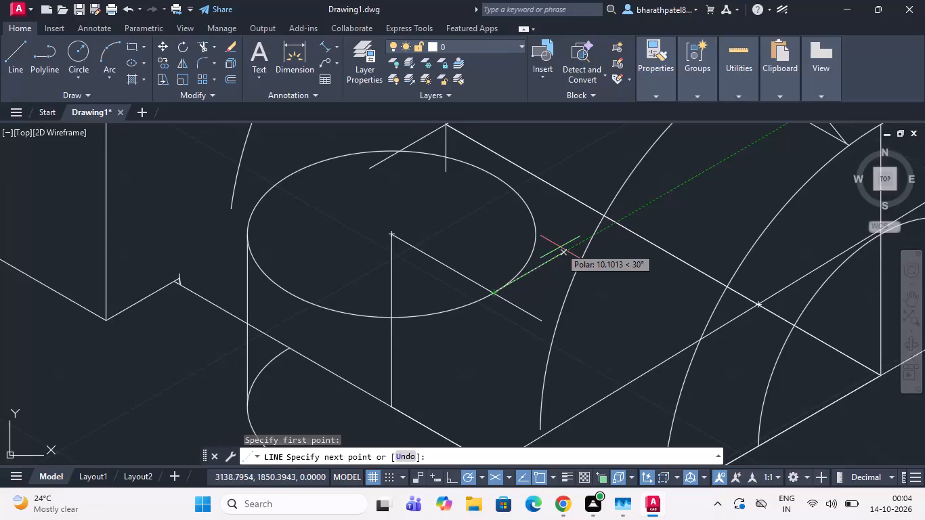
left_click(646, 207)
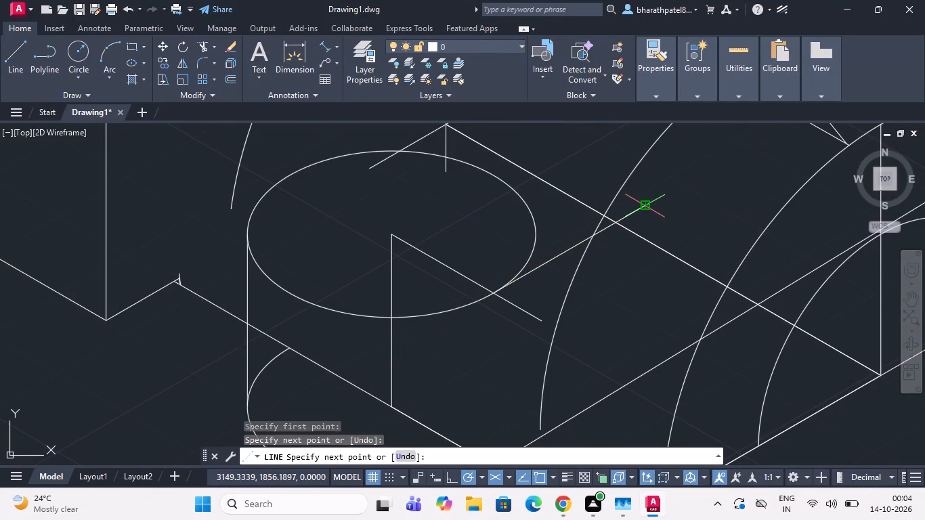
key("Escape")
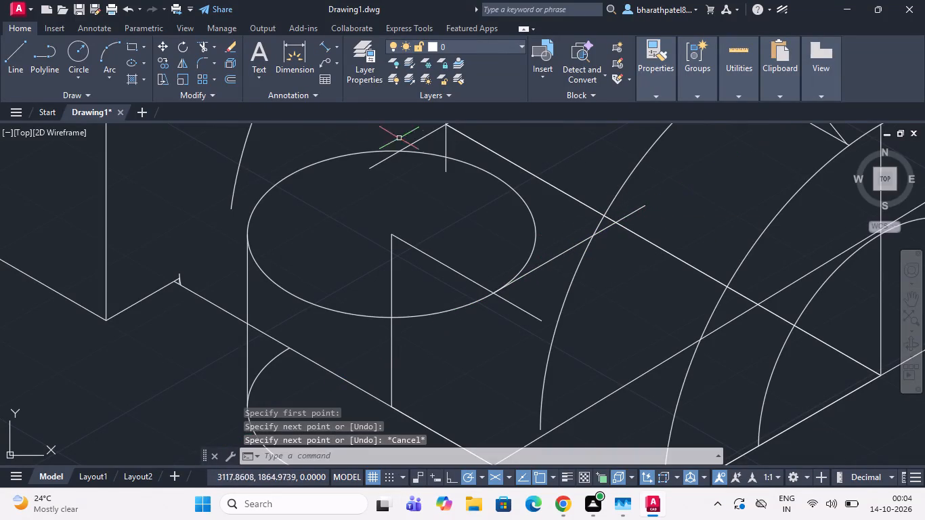
Trim the short 30° line back to the copied arc, the centre line's end beyond the rim, and the upper isocircle's right portion.
left_click(200, 43)
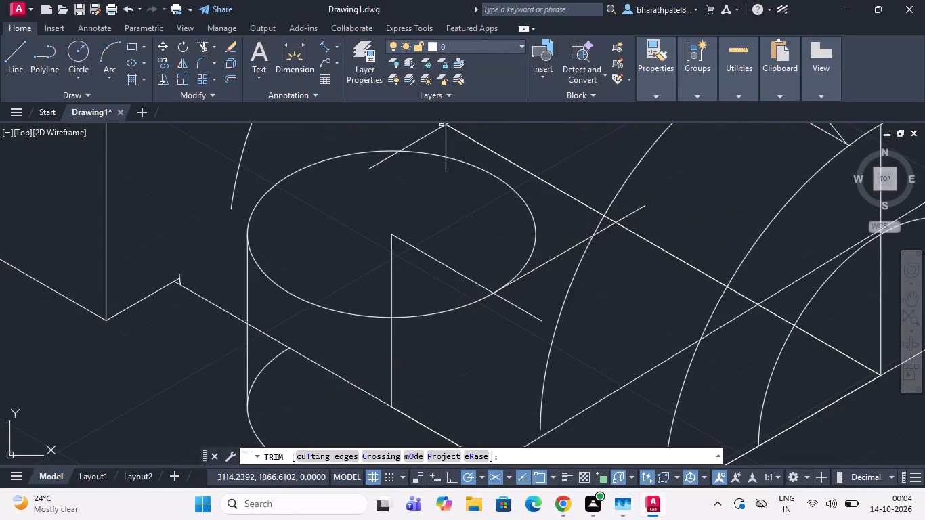
left_click(626, 215)
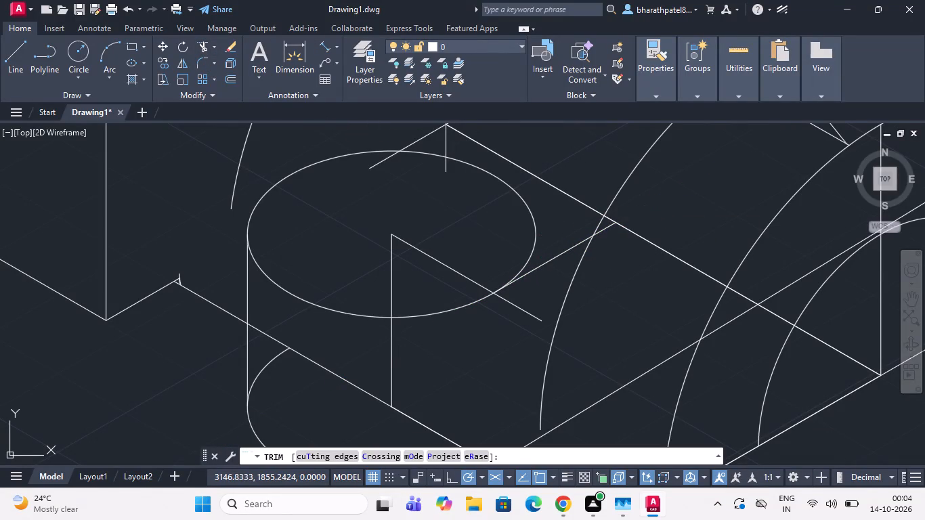
left_click(605, 230)
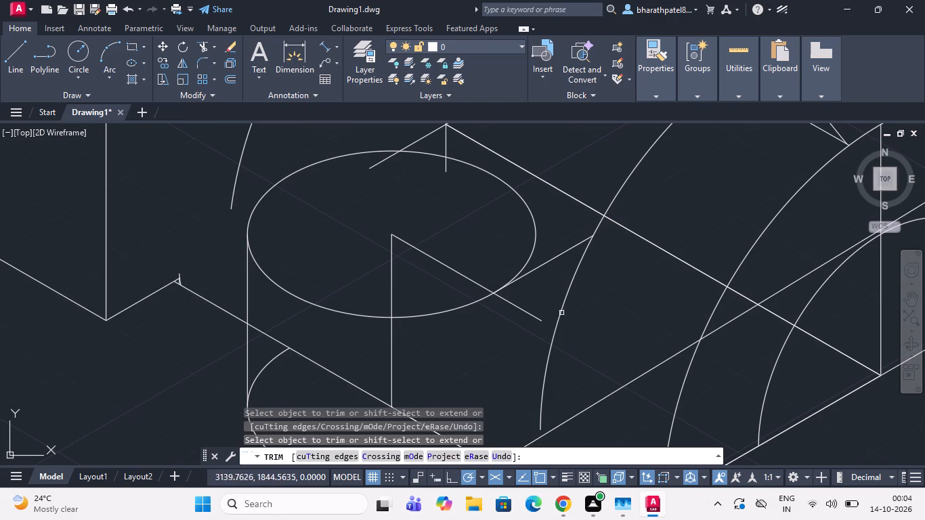
left_click(525, 311)
scroll(524, 310, "down", 2)
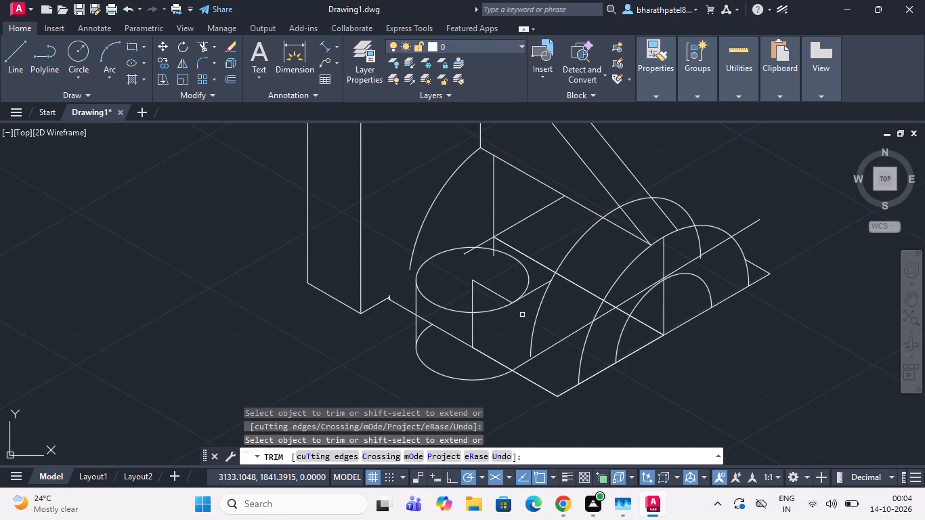
left_click(527, 271)
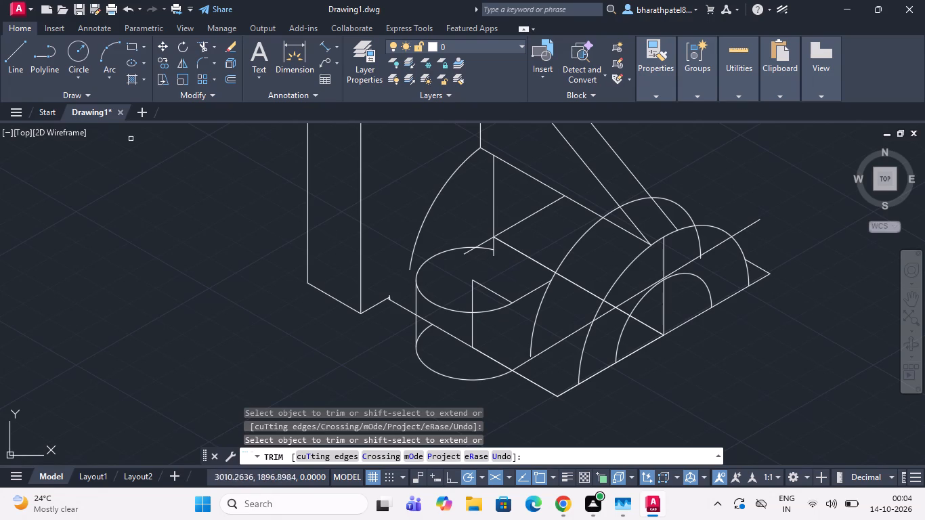
Draw a line at 150° from the upper isocircle's centre to just beyond its rear rim.
left_click(14, 49)
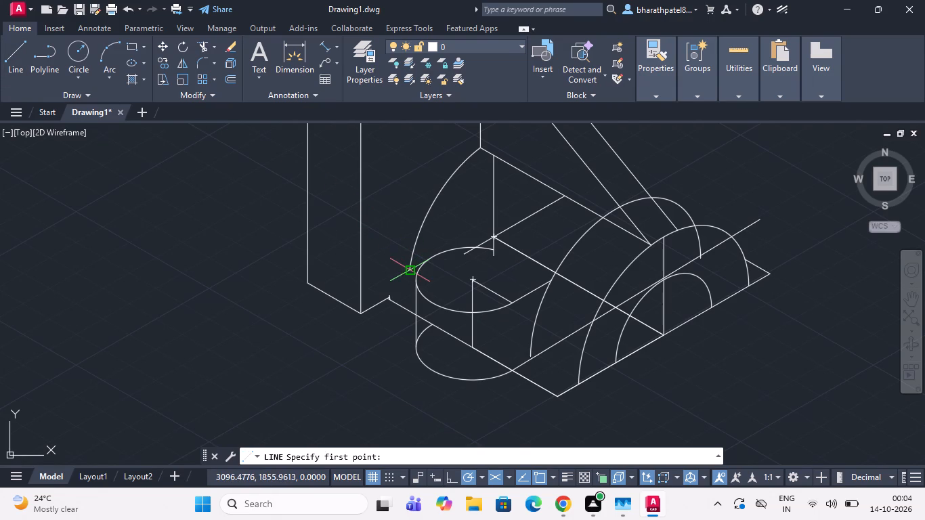
left_click(469, 279)
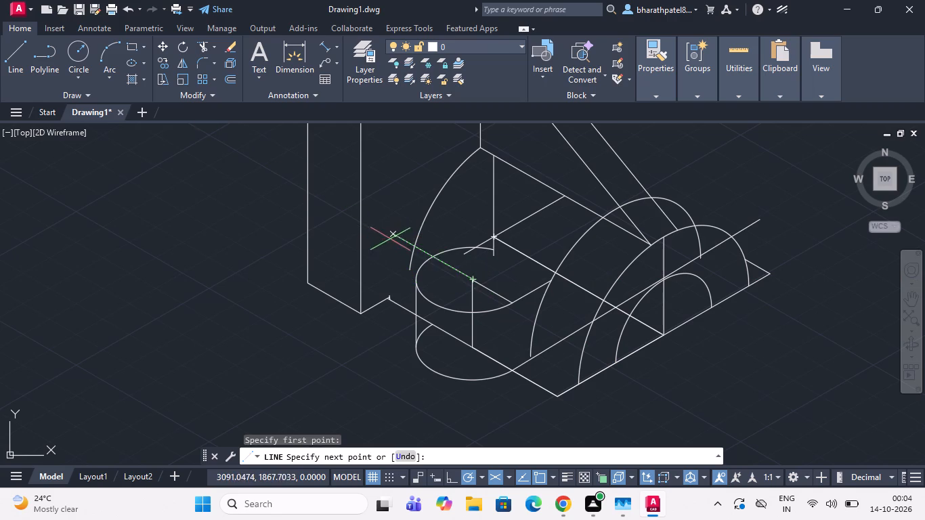
scroll(417, 246, "up", 1)
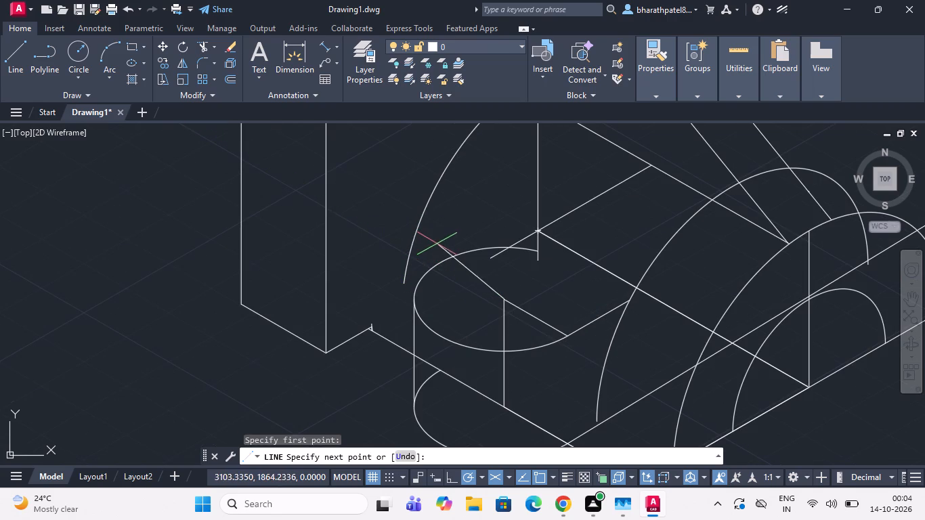
left_click(429, 256)
key("Escape")
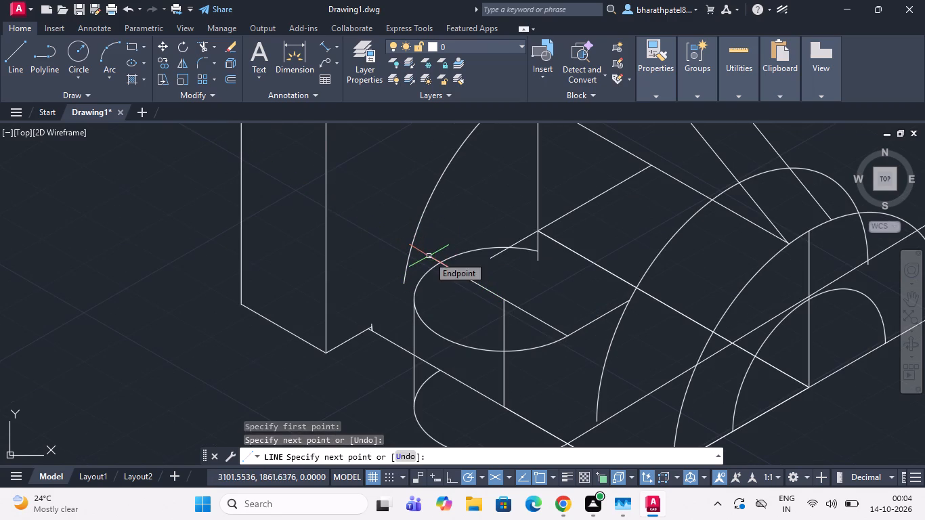
Trim the upper isocircle's remaining rear arc beyond the 150° centre line.
left_click(200, 47)
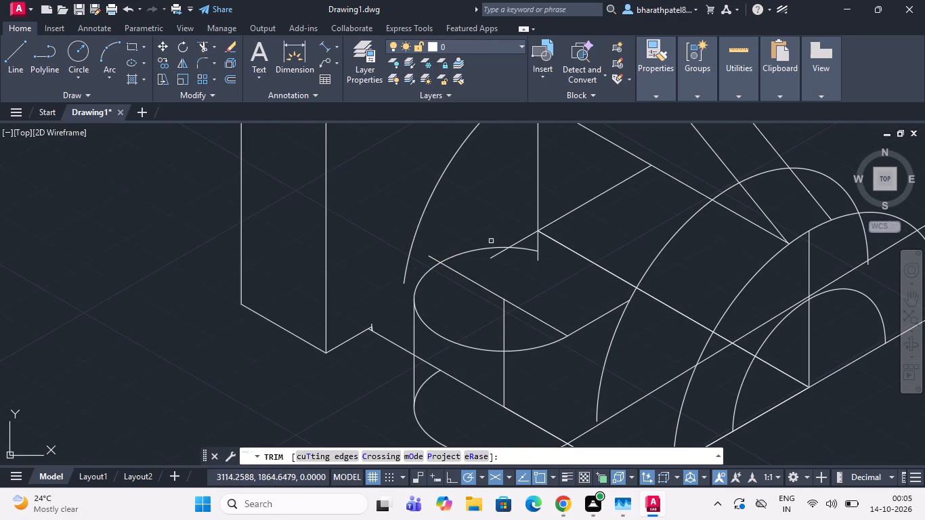
left_click(486, 247)
left_click(523, 247)
Draw a line about 19 units long at 30° from where the centre line crosses the upper isocircle's rear rim.
scroll(523, 247, "down", 1)
left_click(22, 43)
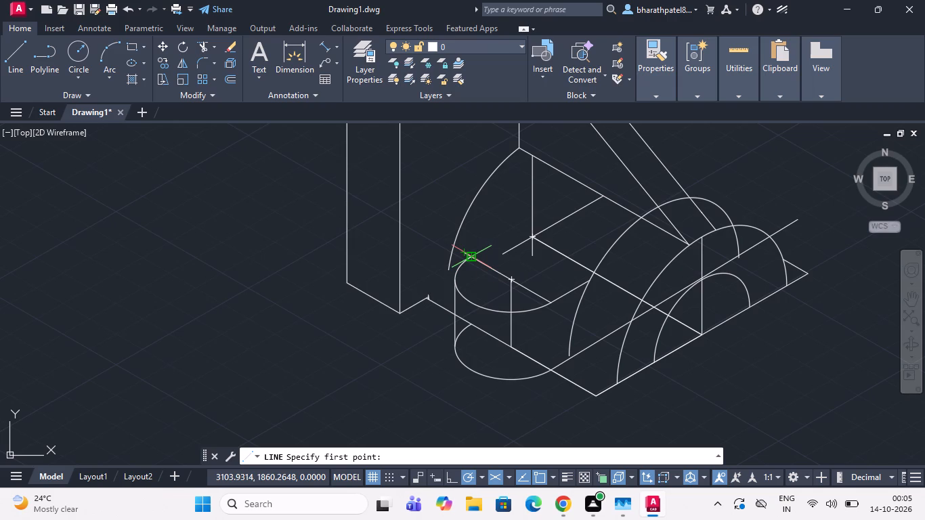
scroll(467, 256, "up", 2)
left_click(475, 259)
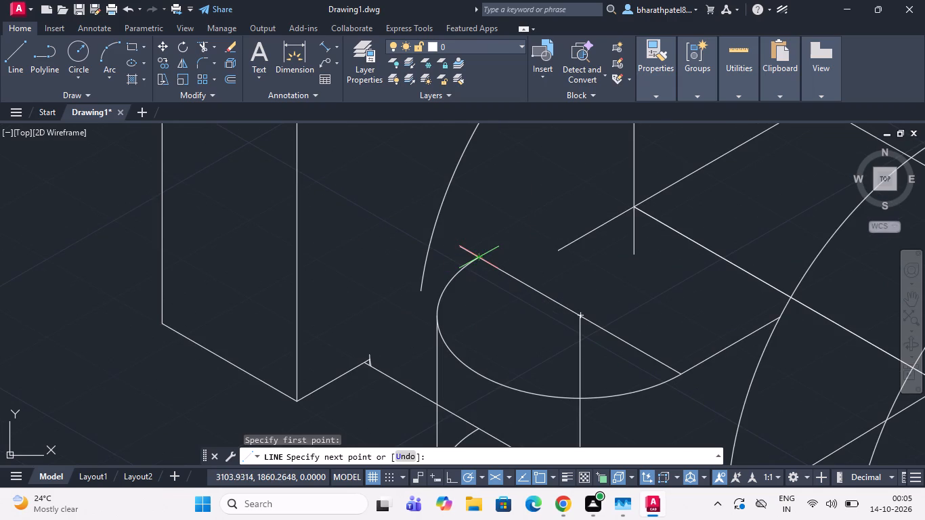
left_click(608, 186)
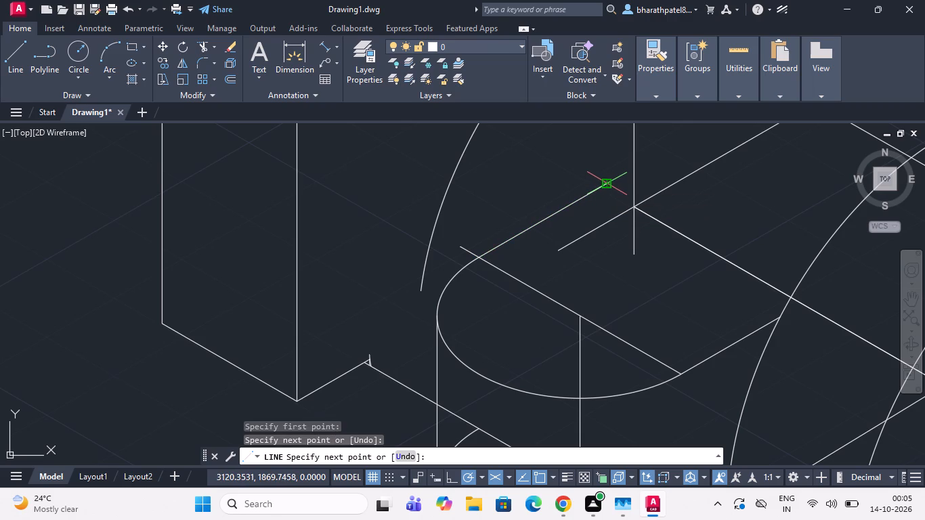
key("Escape")
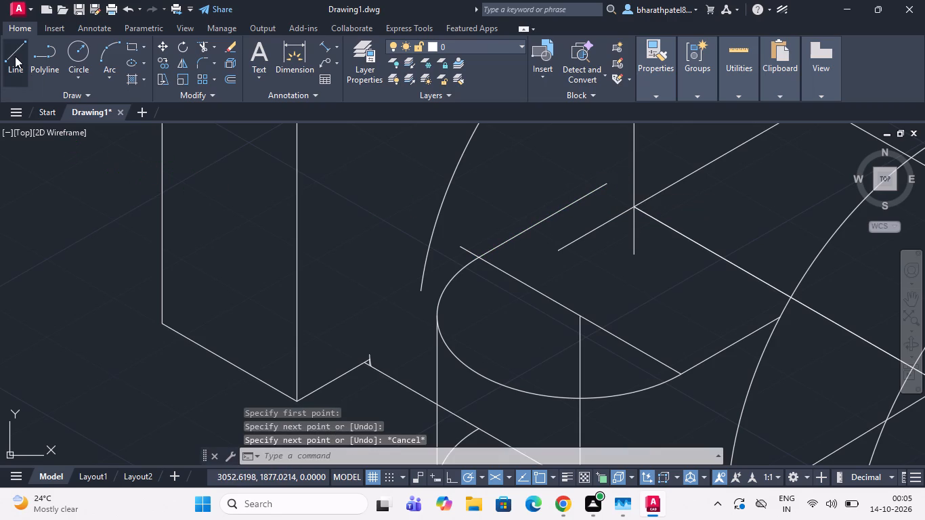
Draw a line at 150° from the short 30° line's end on the copied arc, crossing past the rear 30° line.
left_click(15, 56)
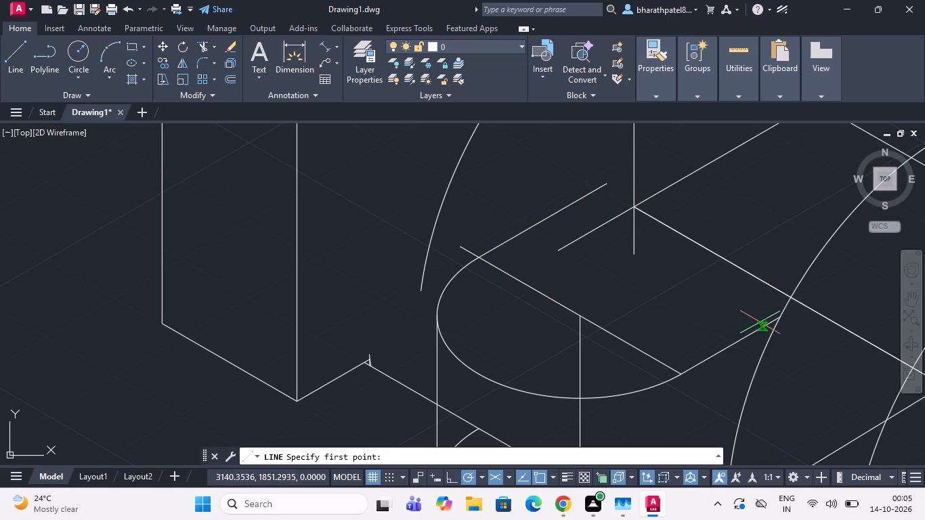
left_click(778, 318)
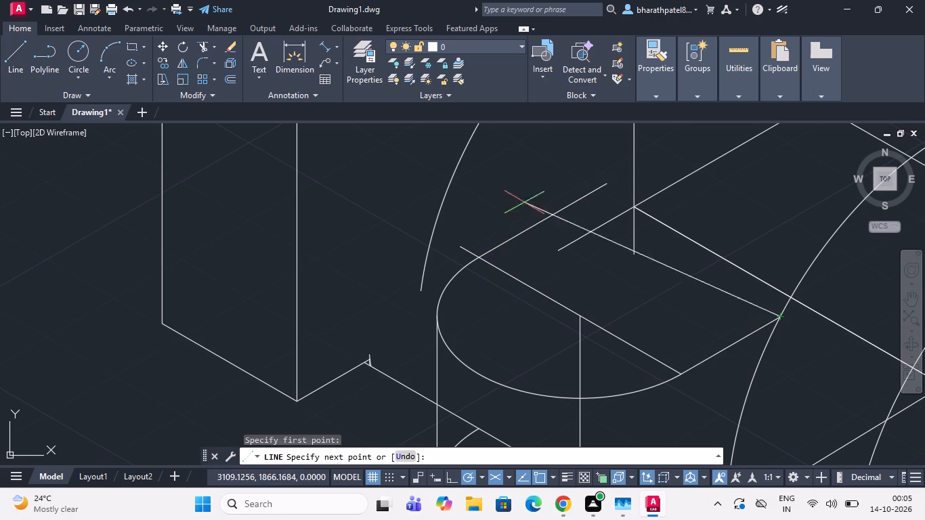
left_click(550, 184)
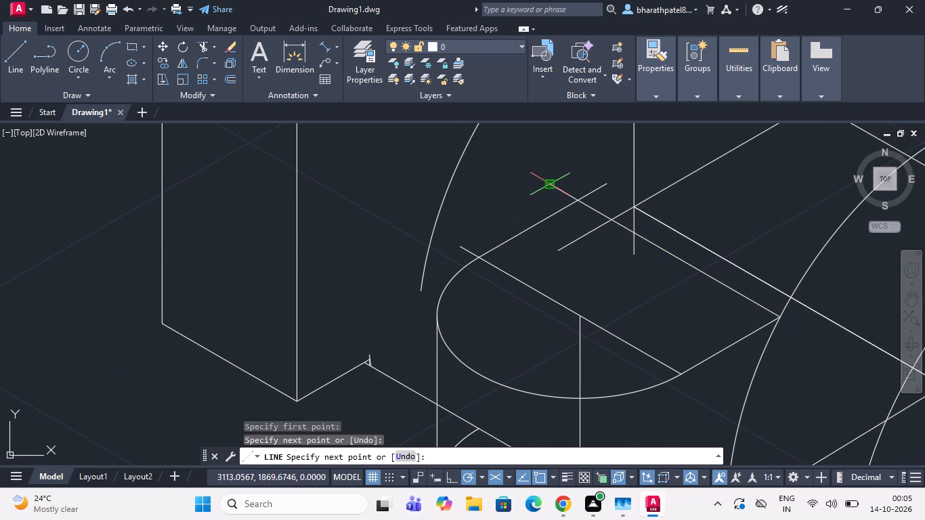
key("Escape")
Trim the boss's top face: both overhangs at its rear corner, the 30° stub inside it, and the whole diagonal centre line.
left_click(207, 42)
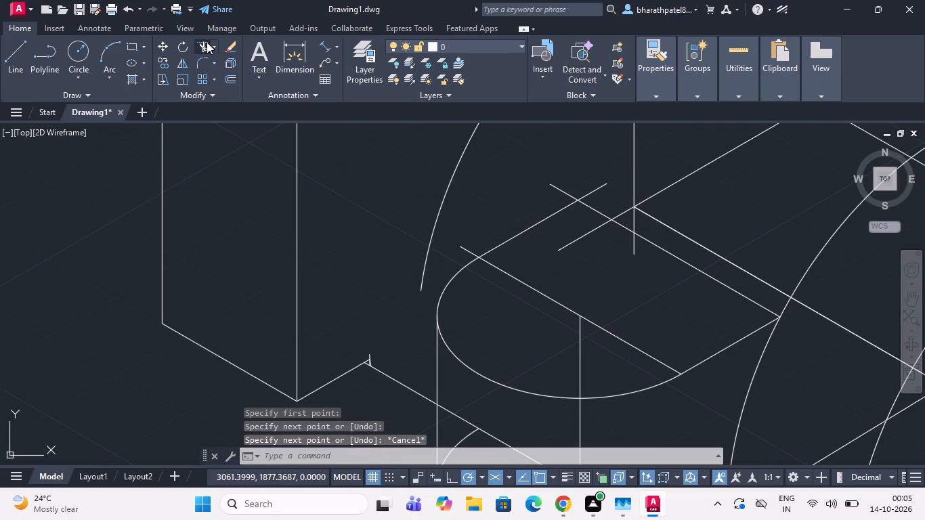
left_click_drag(525, 202, 602, 193)
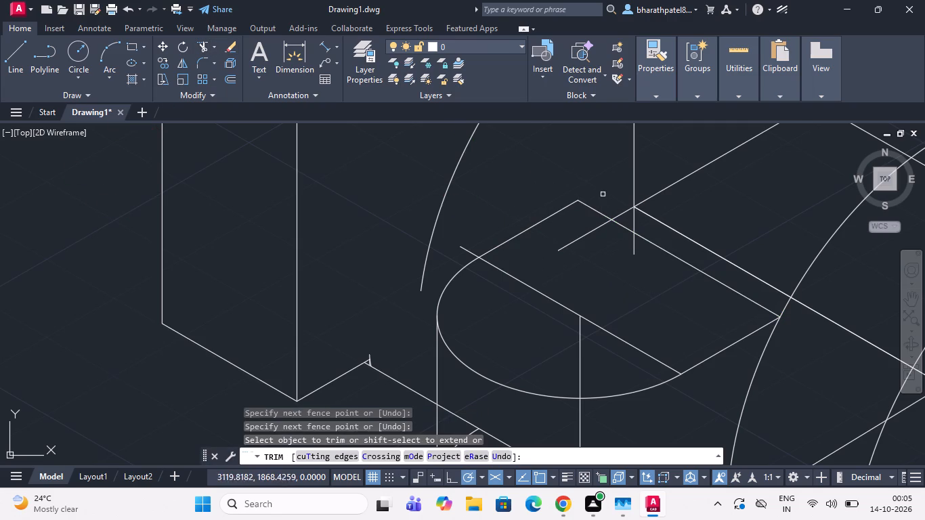
left_click(594, 230)
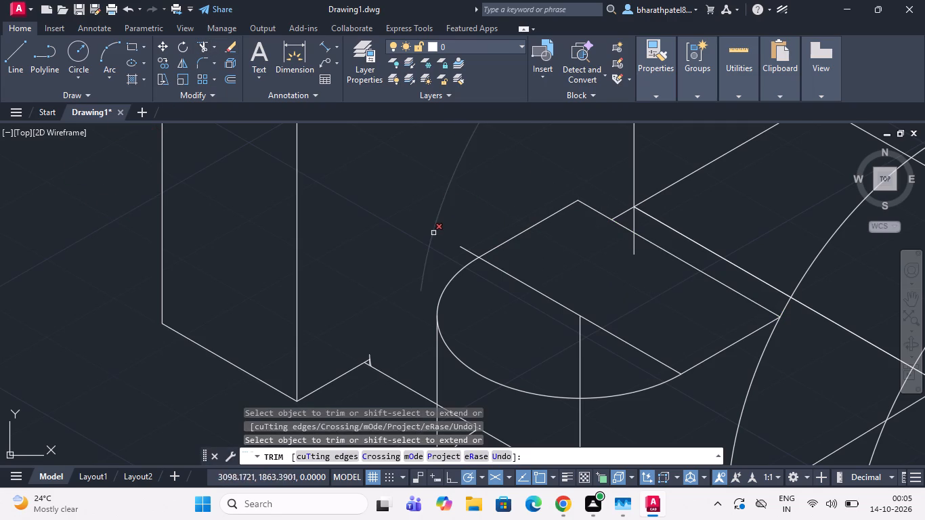
left_click_drag(495, 240, 461, 264)
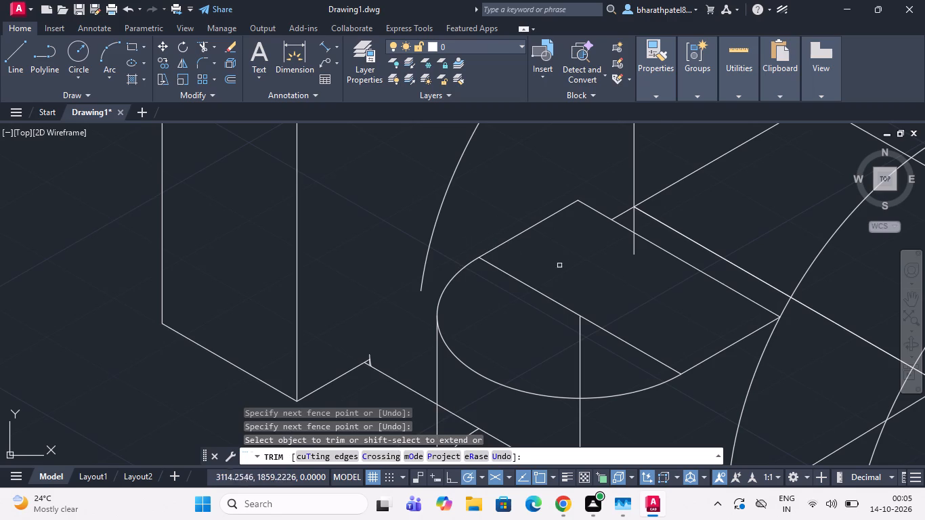
scroll(566, 269, "down", 1)
left_click(555, 288)
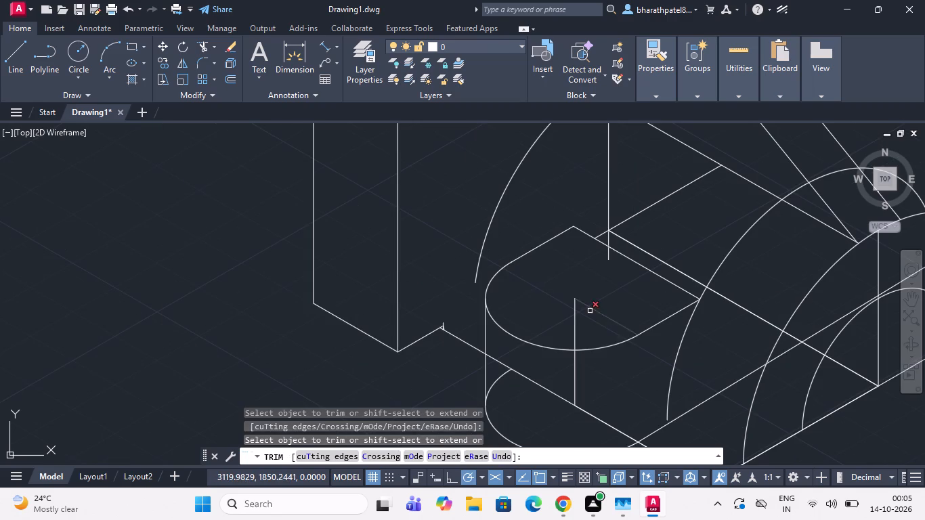
left_click(590, 311)
left_click(595, 303)
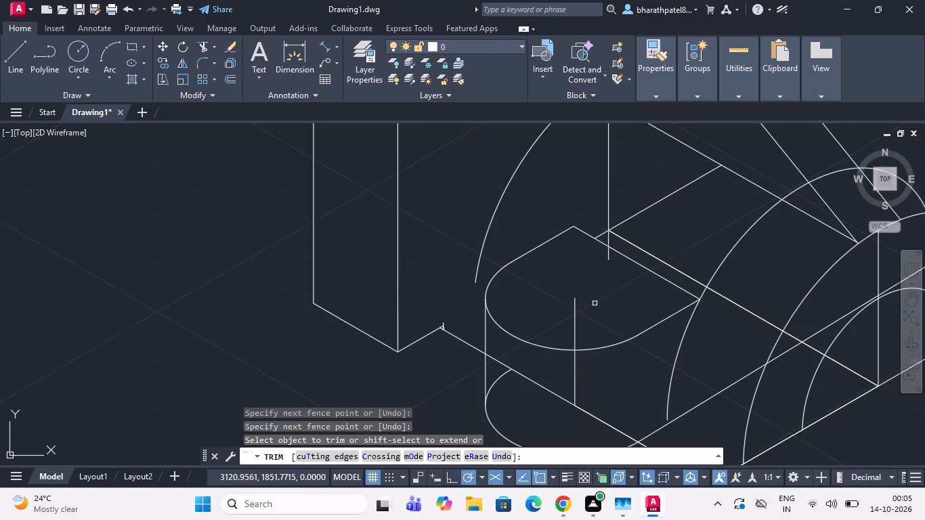
Trim the copied arc between the boss top face's corner and the base's long upper edge.
scroll(595, 303, "down", 3)
scroll(641, 298, "up", 2)
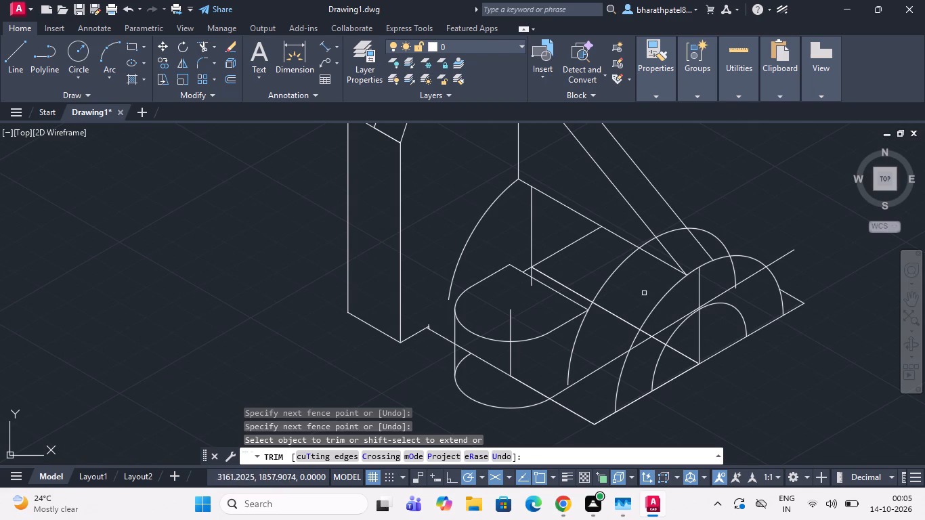
left_click(608, 279)
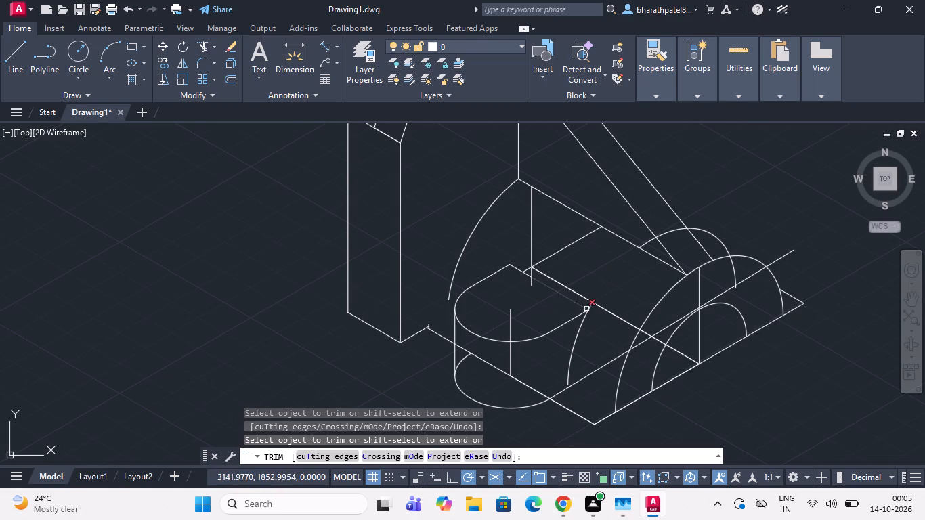
scroll(586, 309, "up", 4)
left_click(609, 305)
scroll(611, 305, "down", 2)
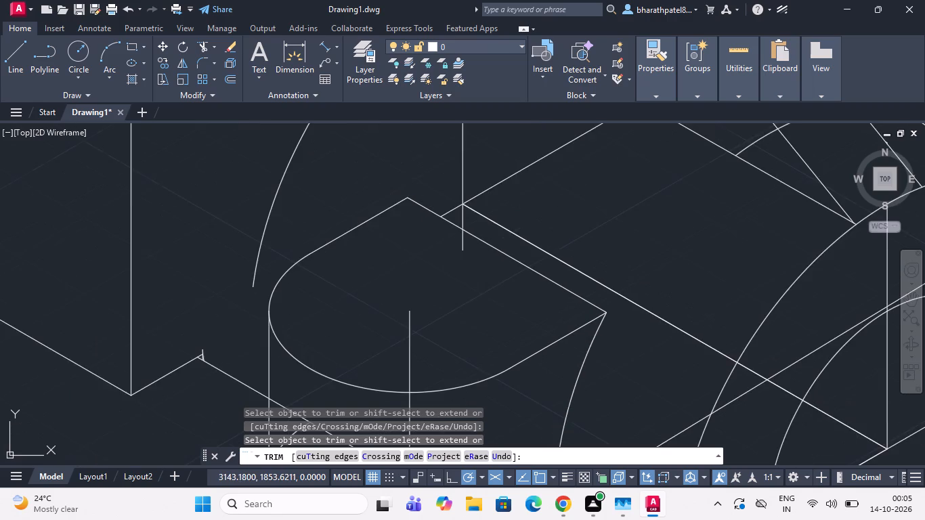
Trim the lower isocircle's hidden rear arc and the base's front edge where it passes through the boss.
scroll(611, 305, "down", 3)
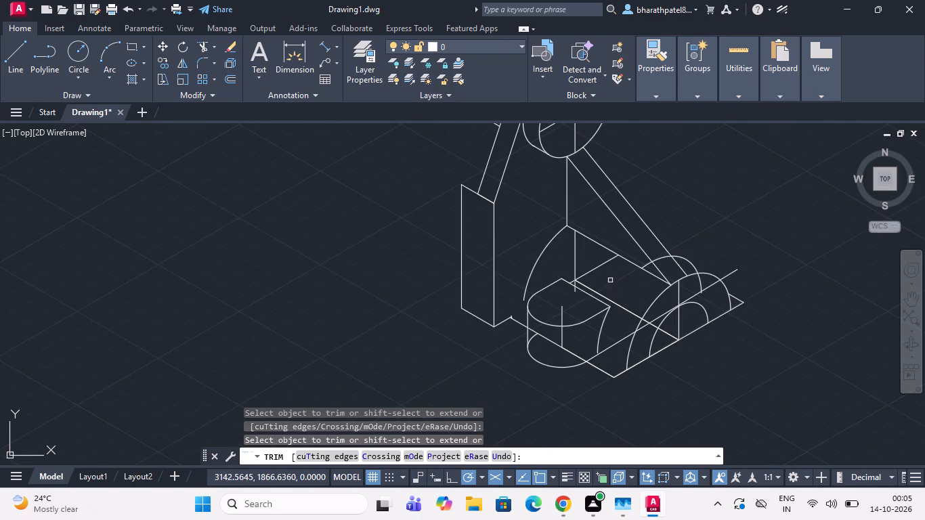
scroll(610, 279, "up", 1)
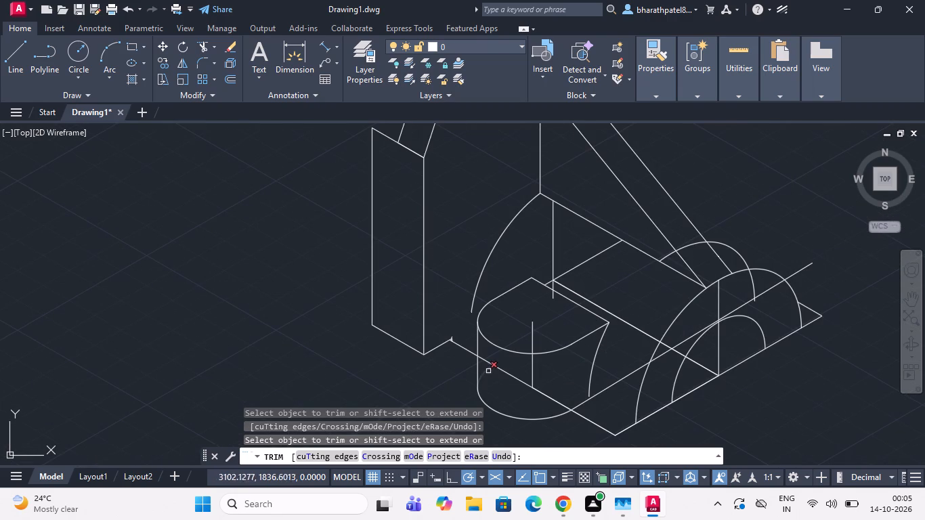
left_click(486, 372)
left_click(502, 370)
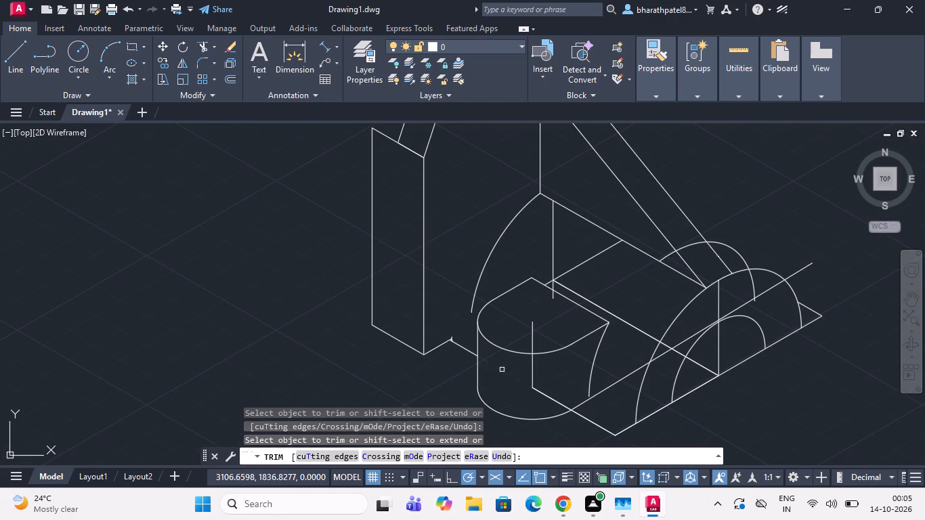
left_click(557, 402)
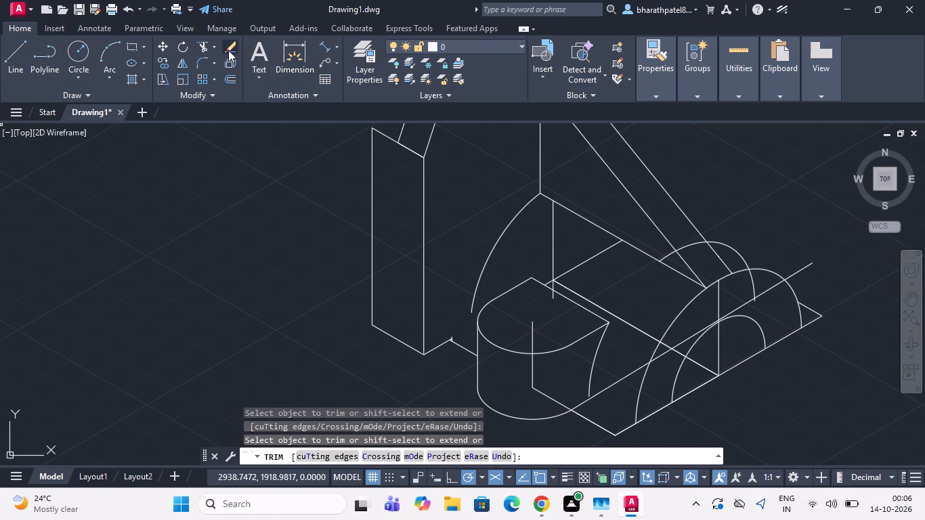
Extend the copied arc's lower end to the 30° line running from the boss's bottom rim.
left_click(209, 41)
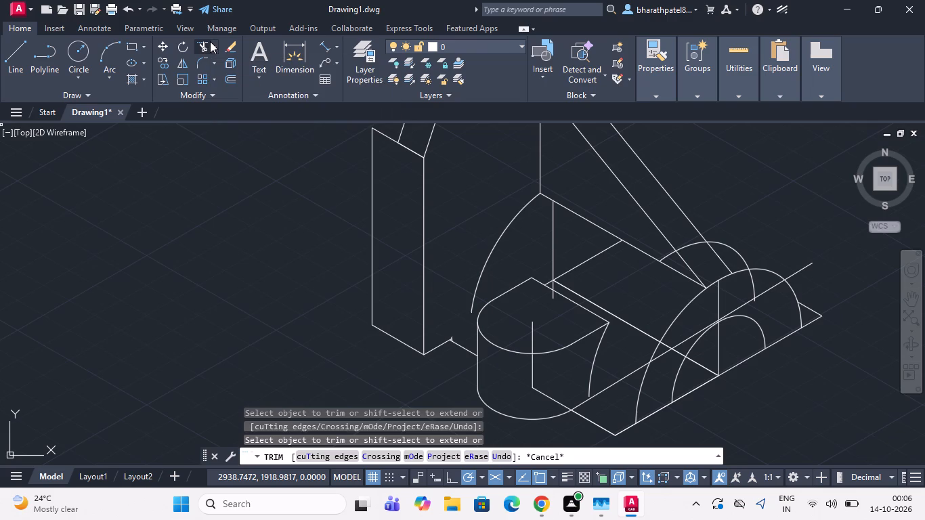
left_click(211, 43)
left_click(231, 91)
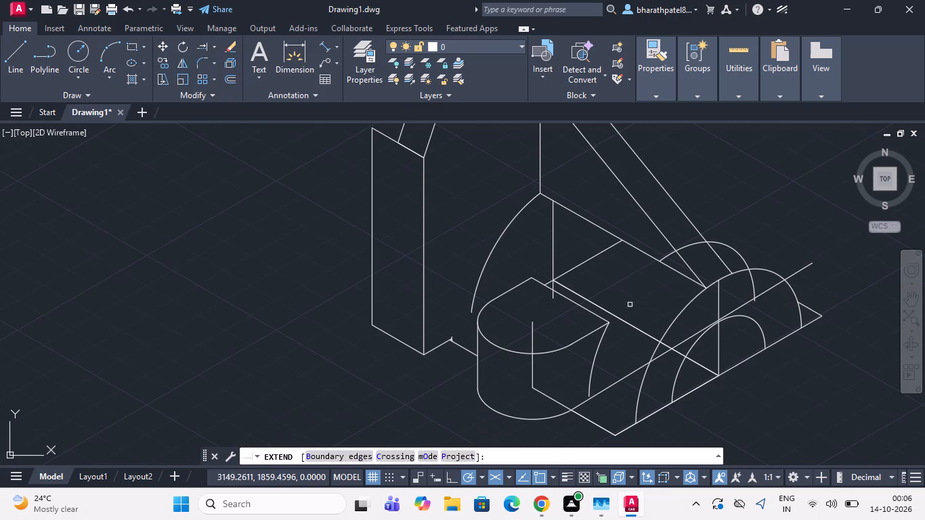
scroll(585, 436, "up", 3)
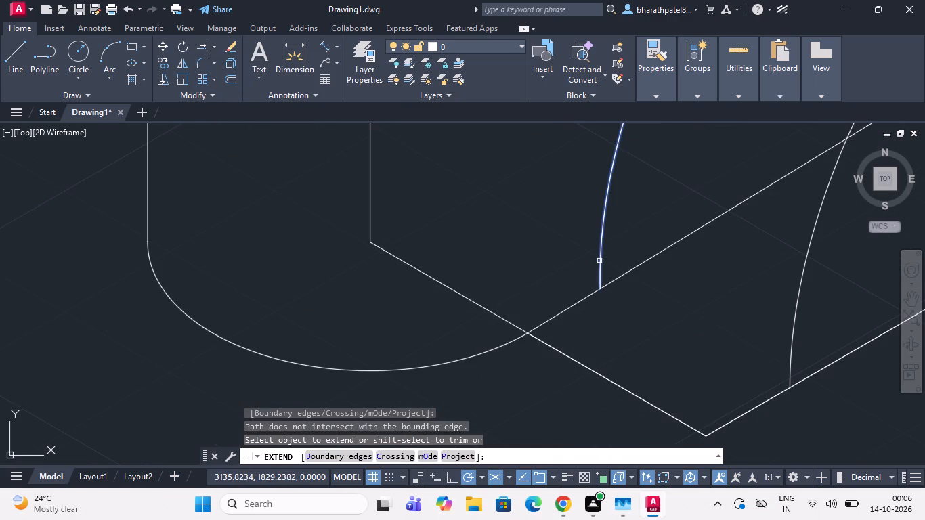
left_click(599, 260)
Draw a line about 27 units long at 150° from the large outer arc's lower end, past the copied arc's foot.
scroll(599, 262, "down", 3)
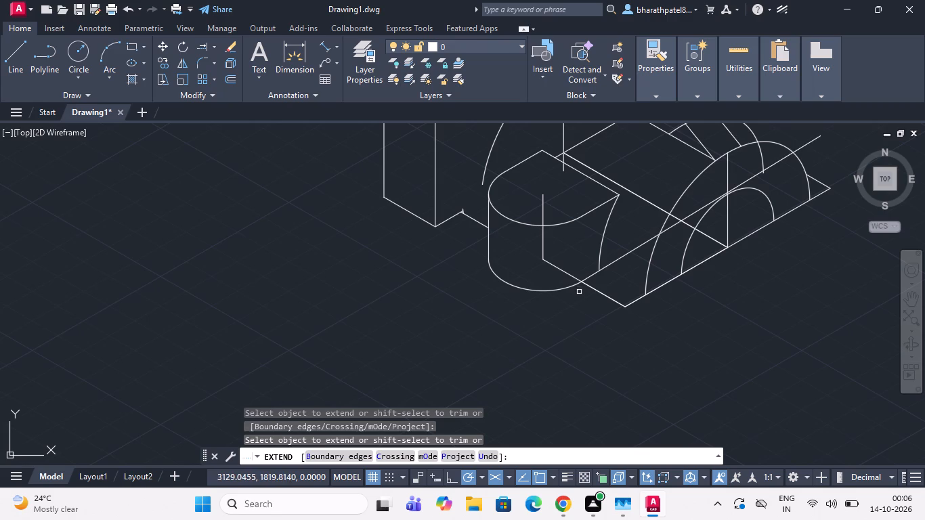
left_click(7, 57)
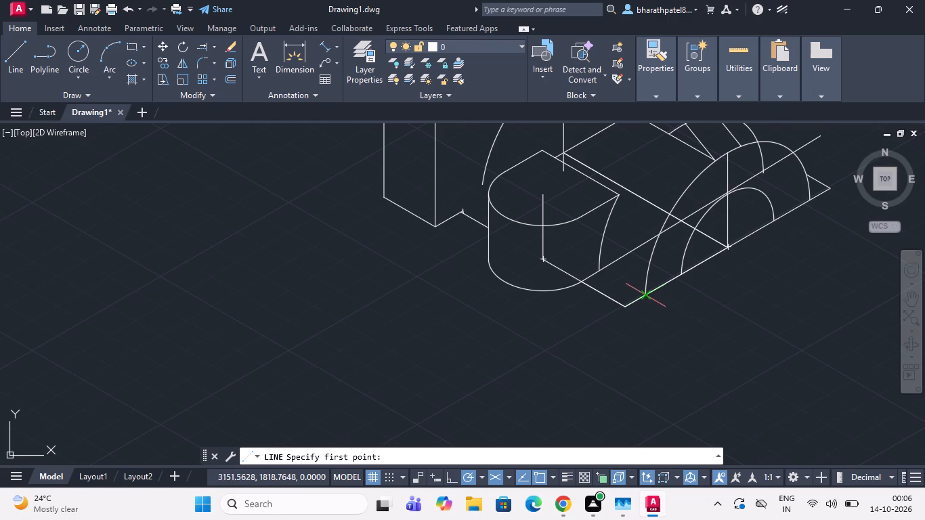
left_click(650, 293)
scroll(605, 278, "up", 2)
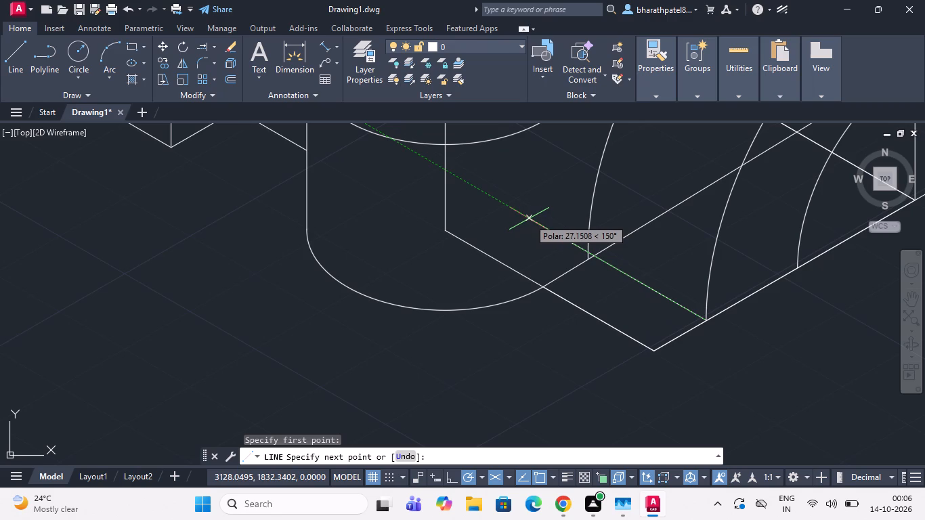
left_click(529, 219)
key("Escape")
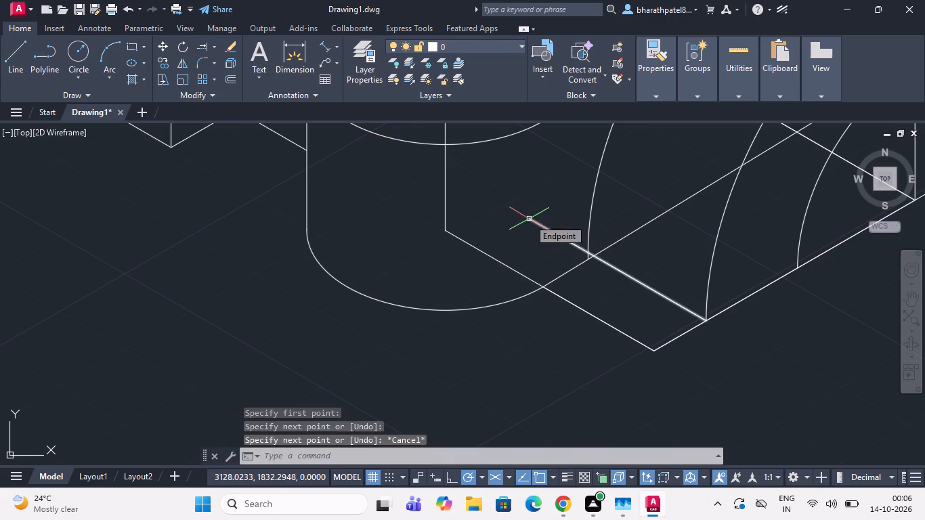
Trim the base's lower front corner: the 150° edge beyond the boss's bottom rim and the 30° edge beyond the large outer arc's lower end.
left_click(214, 42)
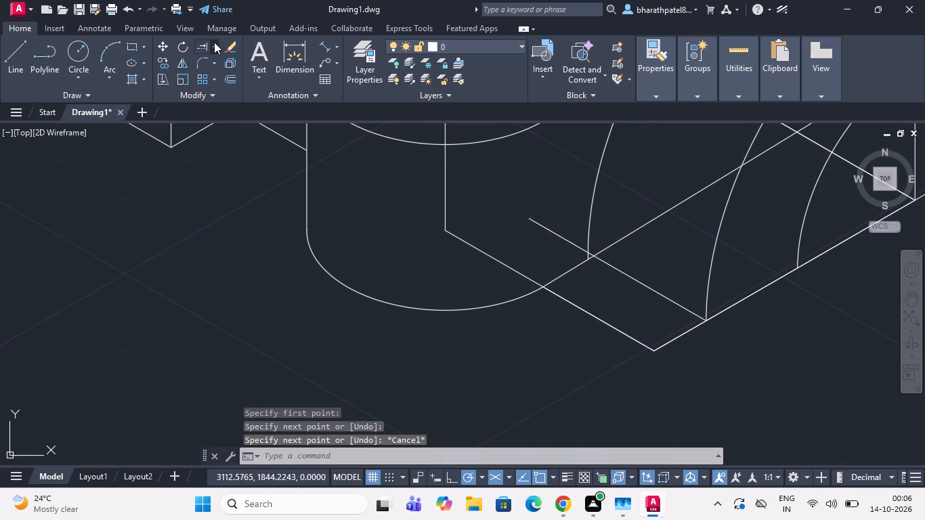
left_click(219, 74)
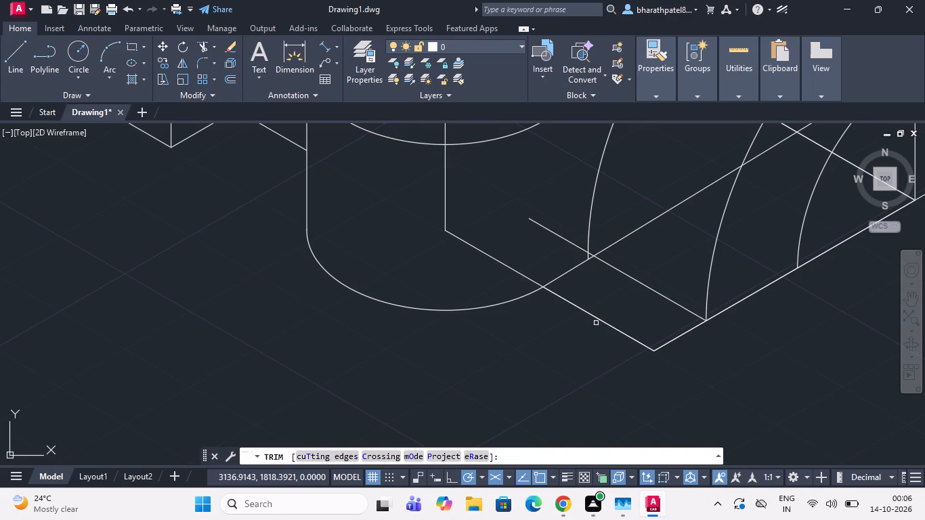
left_click(596, 318)
left_click(600, 307)
left_click(582, 334)
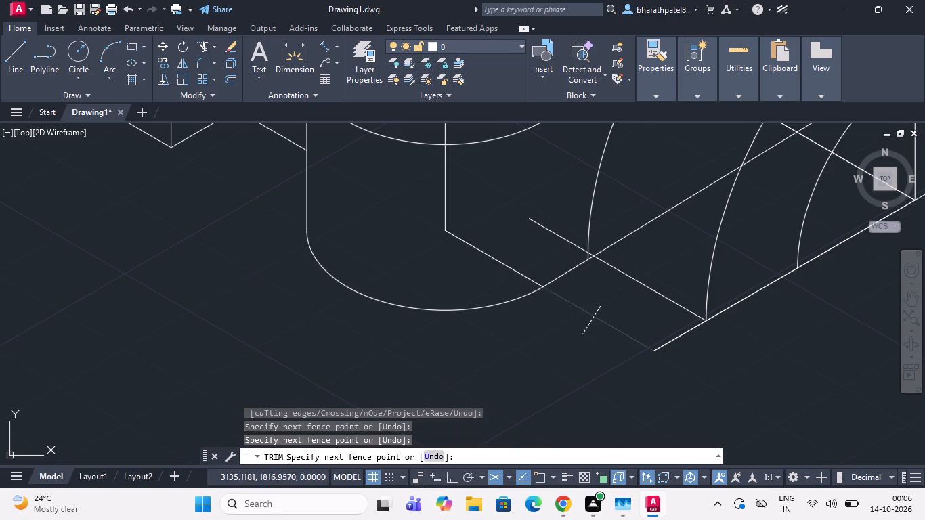
left_click_drag(632, 324, 639, 324)
left_click(710, 353)
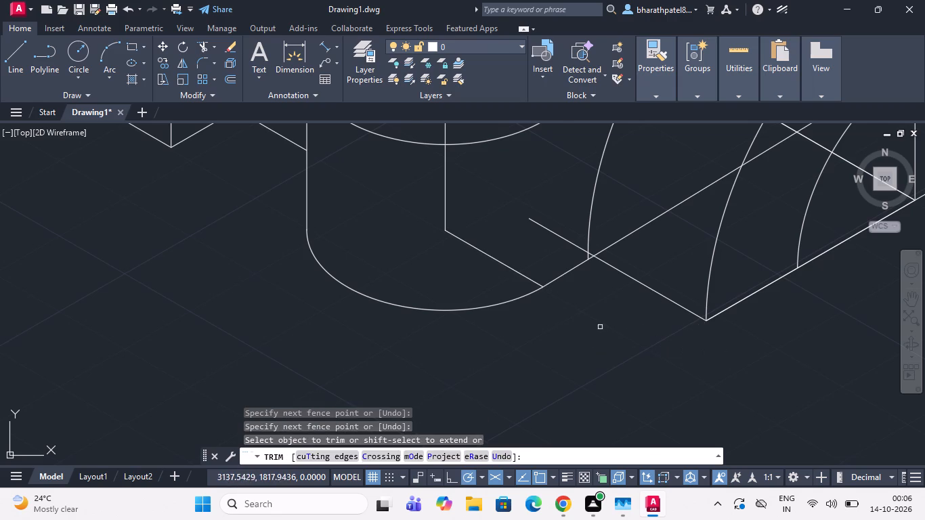
Trim the 30° line from the boss's bottom rim where it runs beyond the copied arc's lower end.
scroll(600, 327, "down", 1)
left_click(622, 243)
left_click(647, 284)
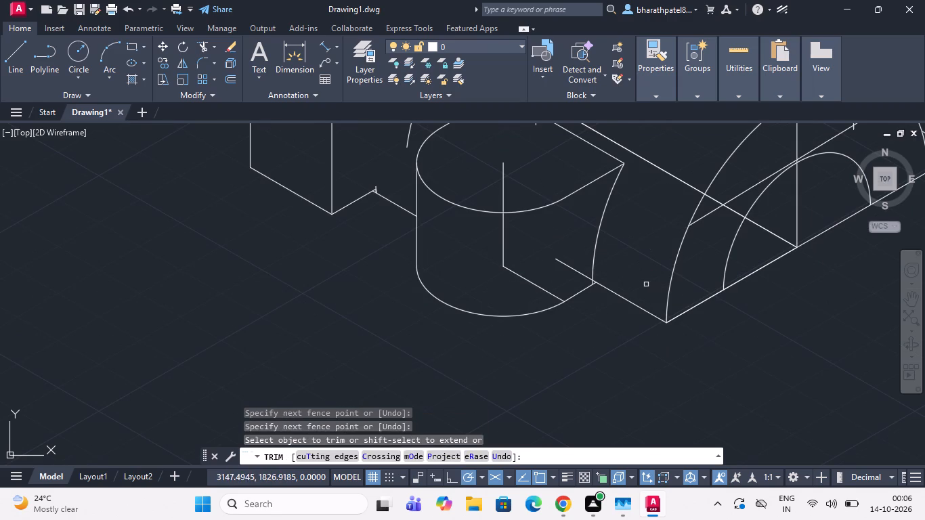
scroll(587, 307, "up", 2)
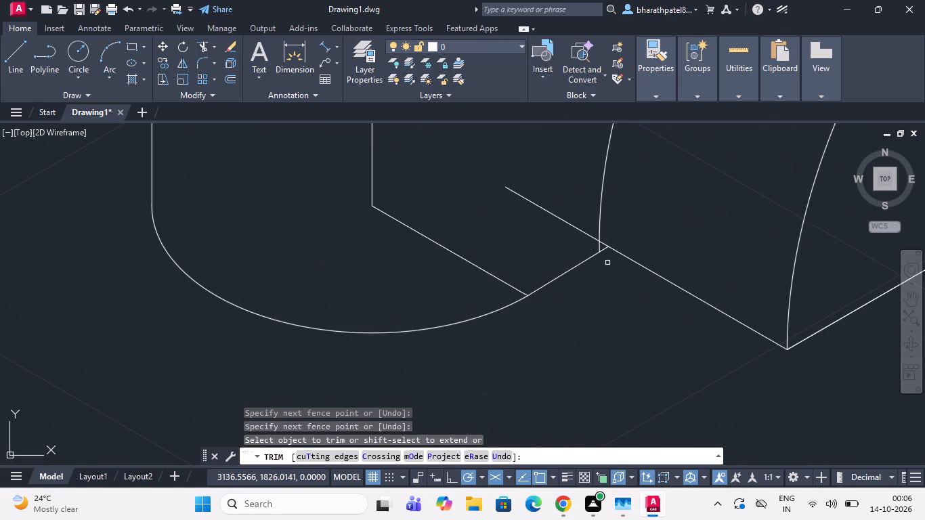
scroll(607, 263, "up", 1)
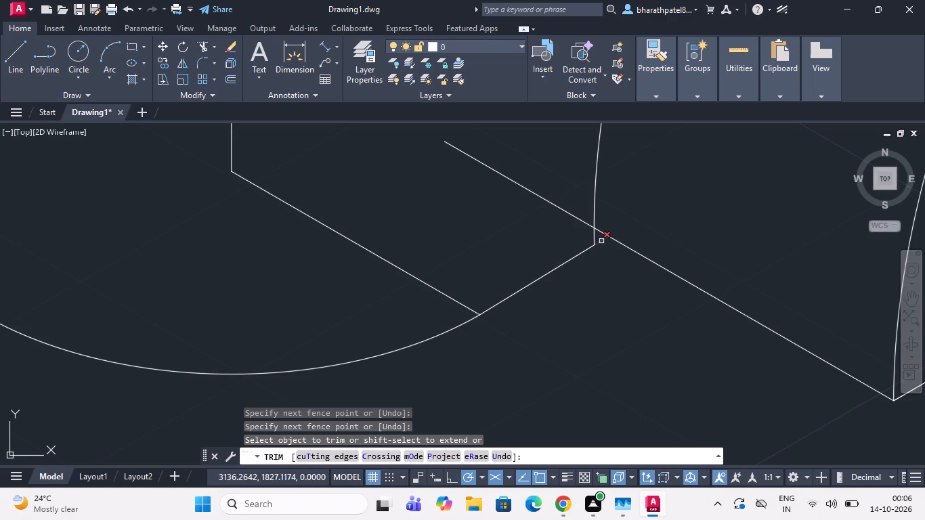
left_click(601, 240)
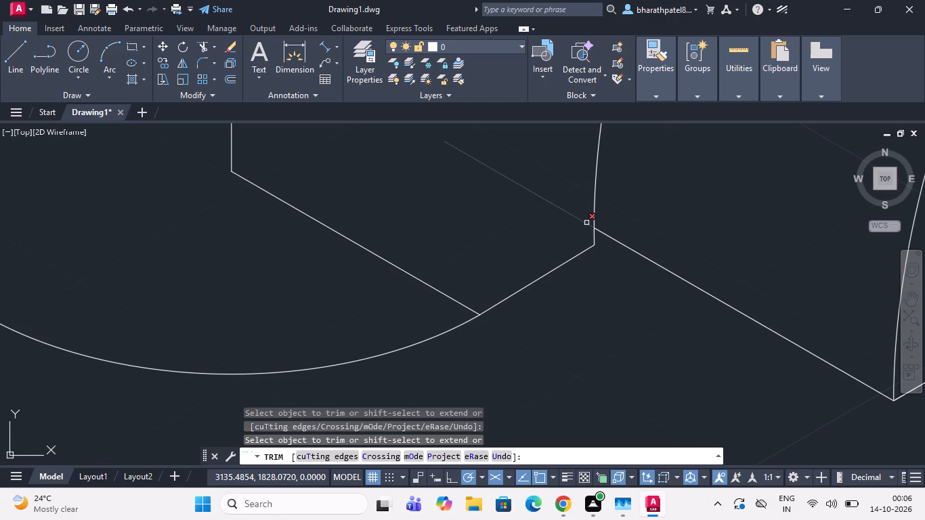
Draw a line from the copied arc's lower end to the large outer arc's lower end.
left_click(10, 62)
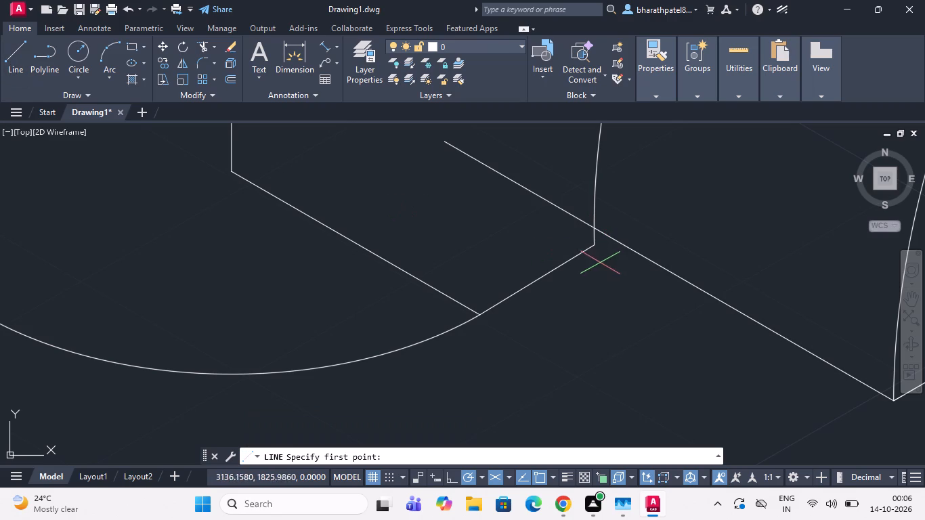
left_click(594, 246)
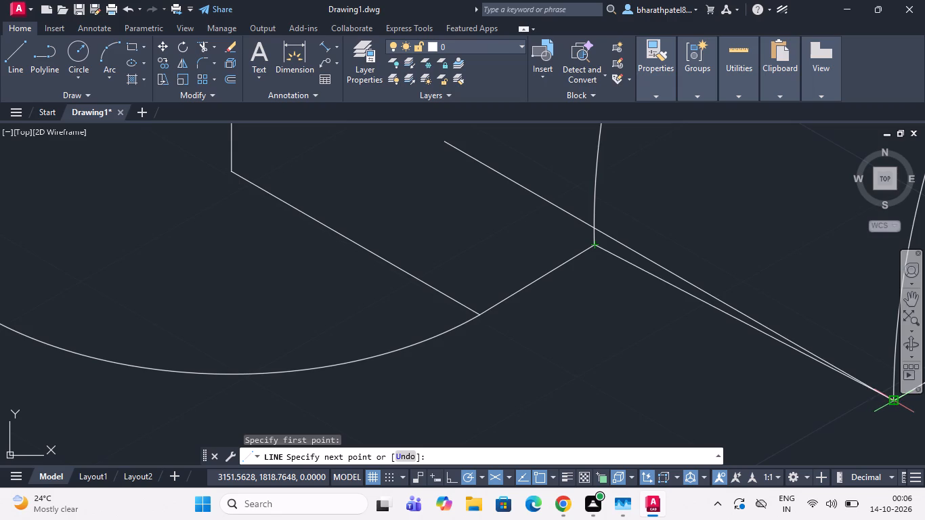
scroll(890, 402, "up", 3)
left_click(892, 395)
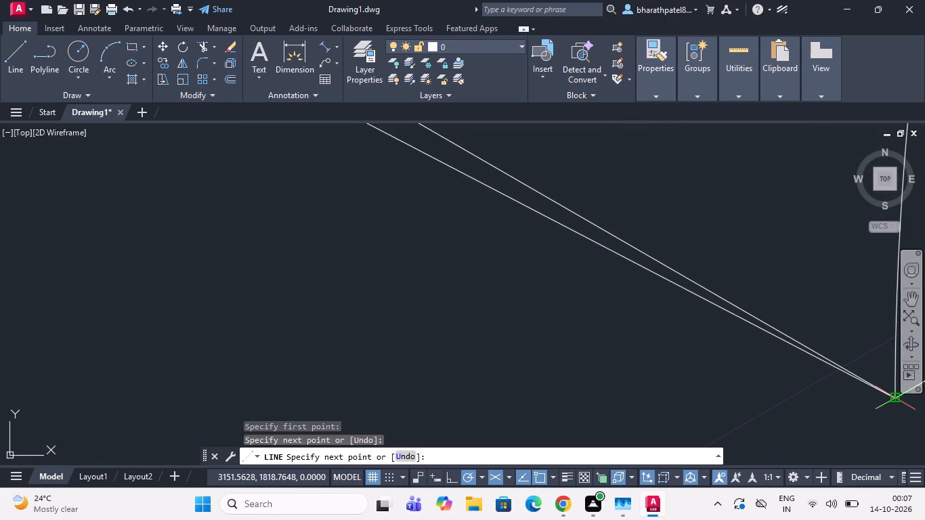
scroll(892, 395, "down", 3)
key("Escape")
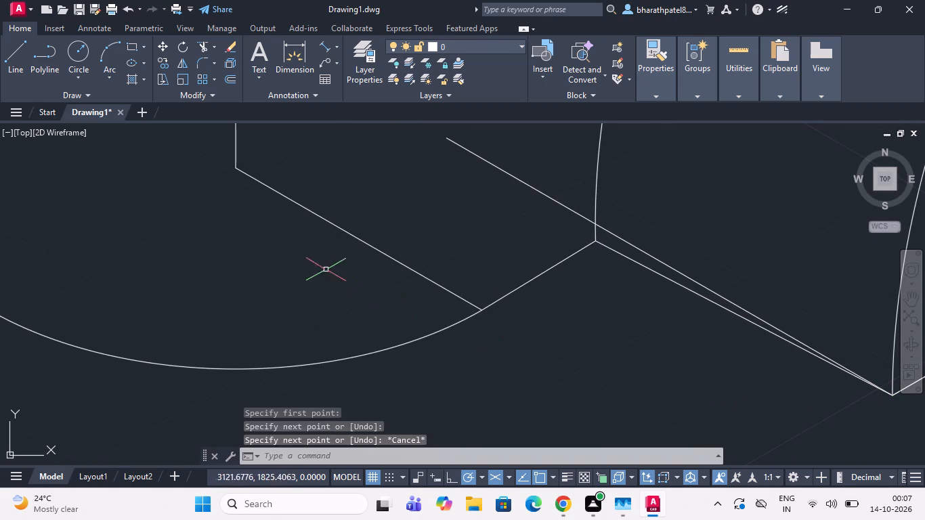
Trim away the 150° line on both sides of the copied arc, keeping the new line between the two arc ends.
left_click(200, 47)
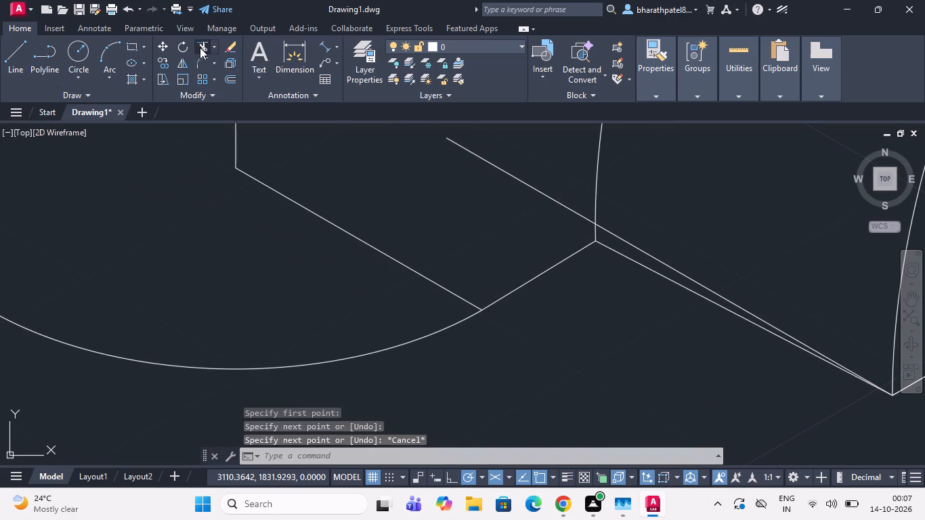
left_click(537, 176)
left_click(526, 211)
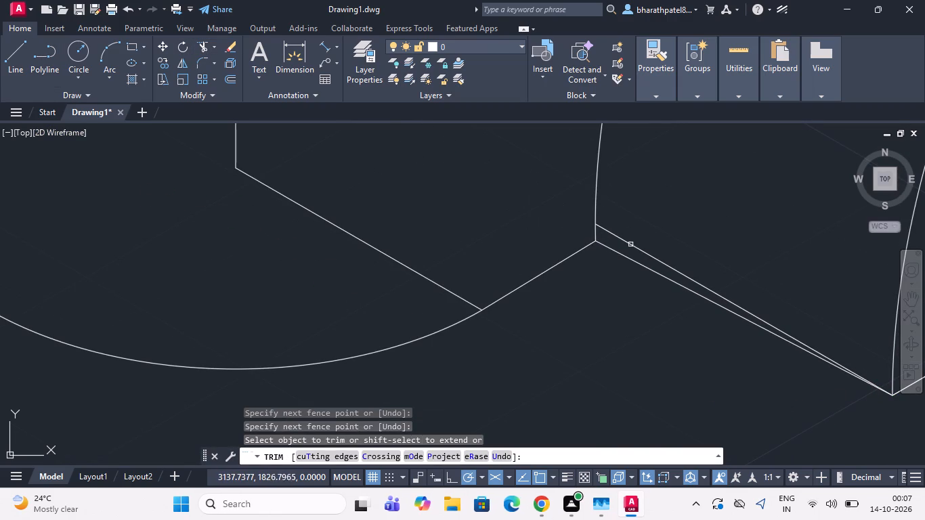
left_click(630, 244)
Trim away the vertical line and the 150° line inside the boss, including the vertical stub on its top face.
scroll(630, 244, "down", 3)
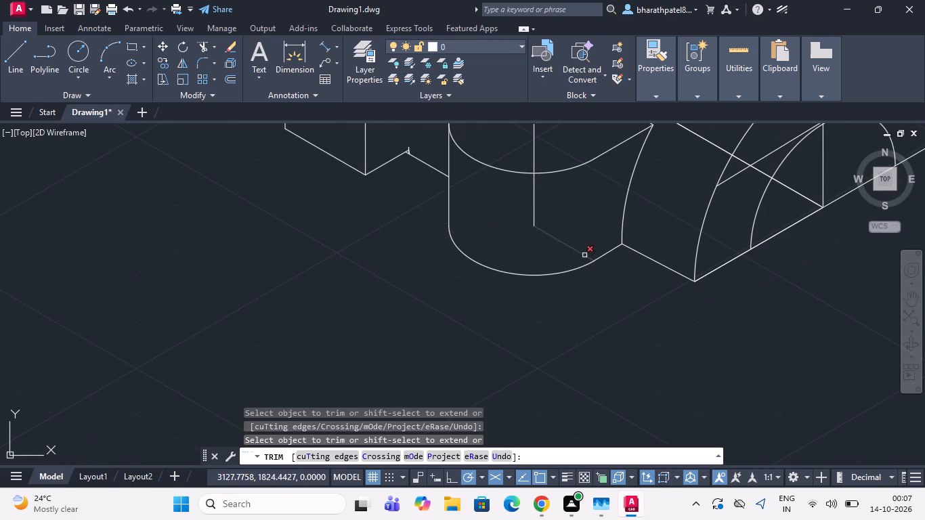
scroll(561, 255, "down", 2)
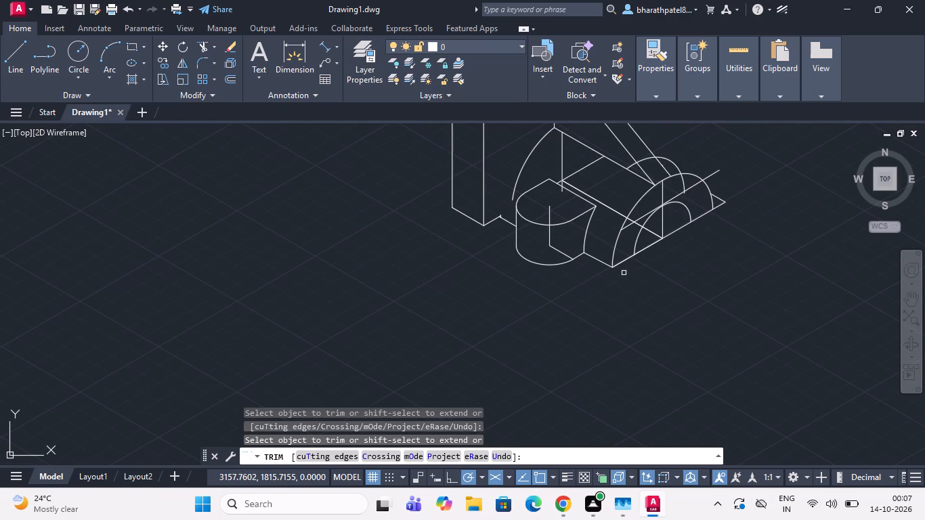
scroll(624, 274, "up", 2)
scroll(624, 274, "down", 3)
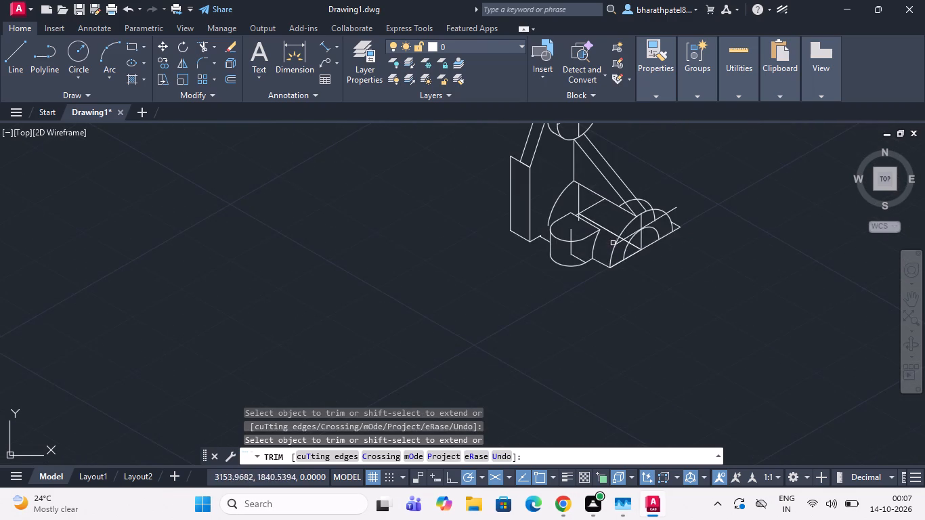
scroll(618, 234, "up", 2)
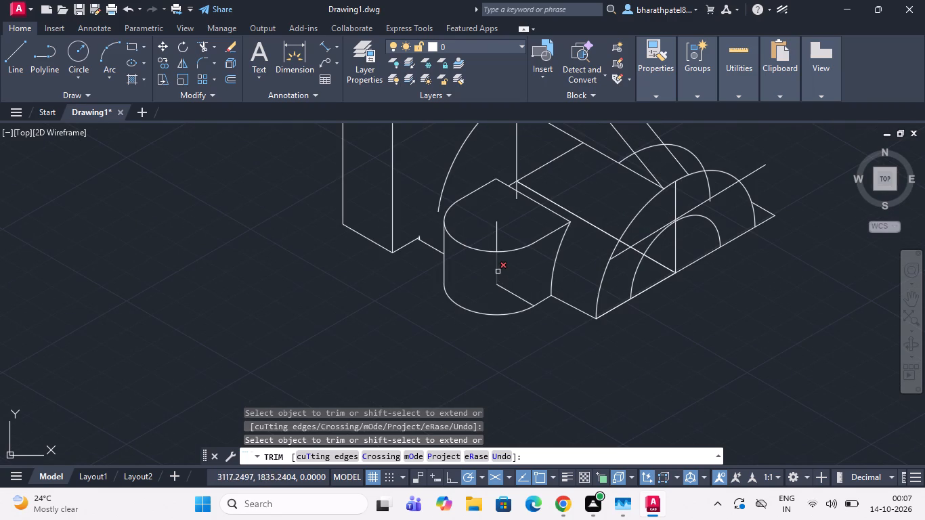
left_click(498, 270)
left_click(515, 295)
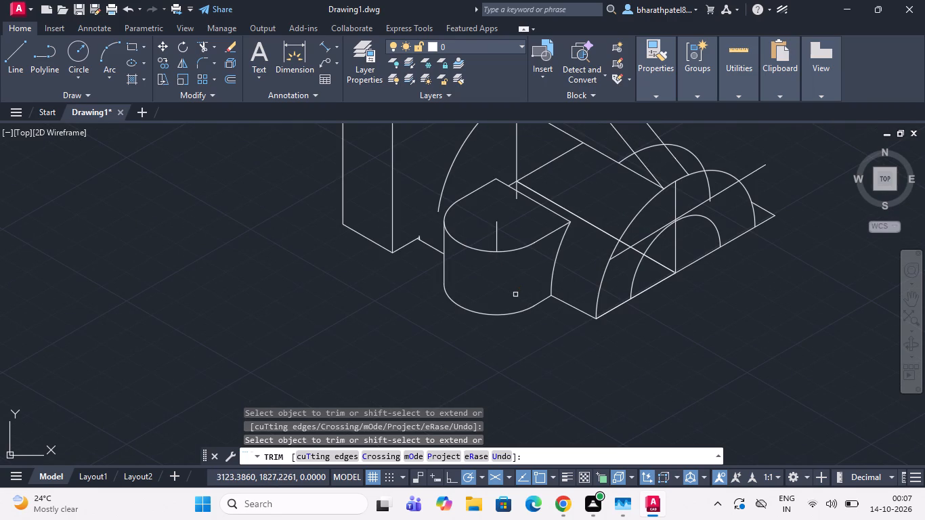
left_click(497, 230)
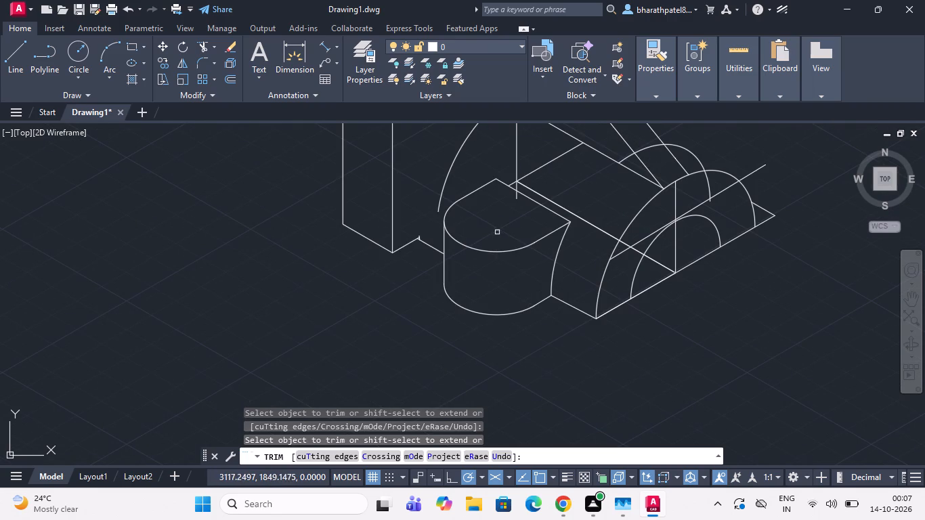
Extend the lower end of the arc behind the boss to the short 150° edge between the boss and the tall block.
scroll(497, 235, "down", 2)
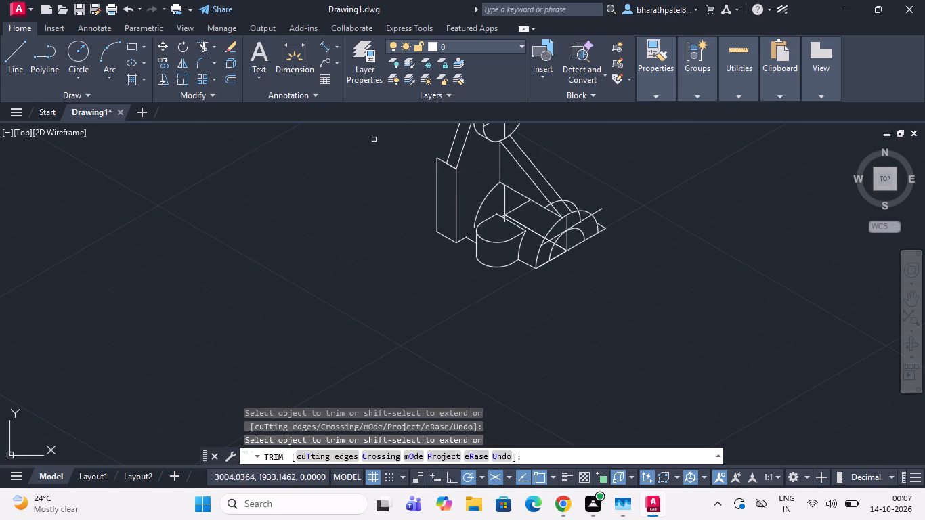
left_click(213, 45)
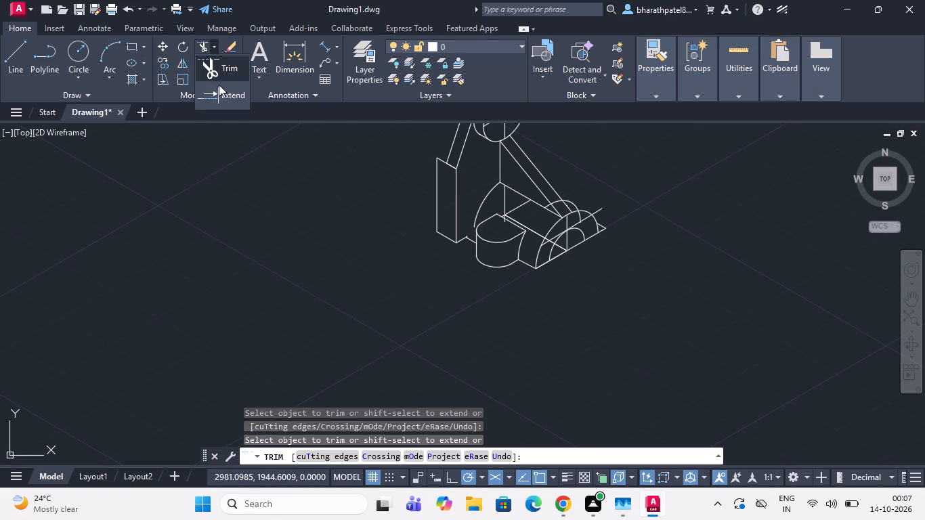
left_click(219, 91)
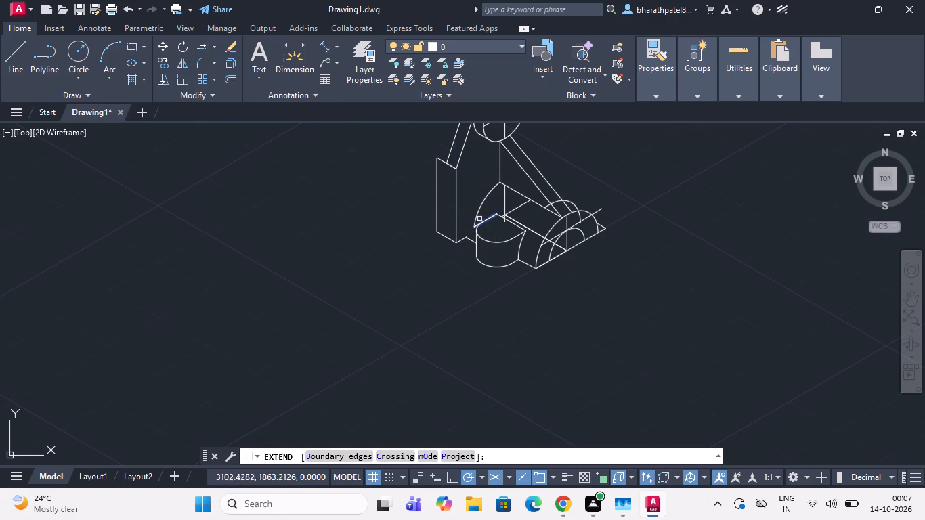
scroll(475, 219, "up", 2)
left_click(475, 217)
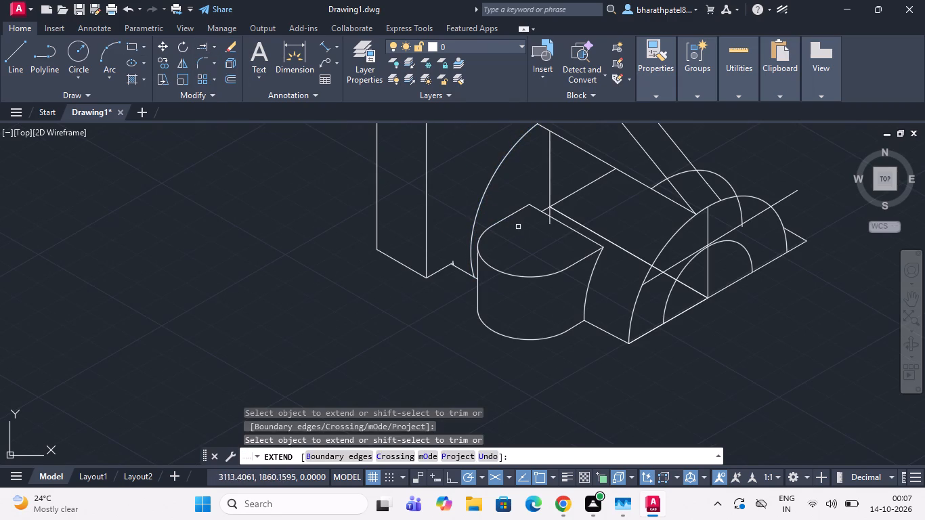
key("Escape")
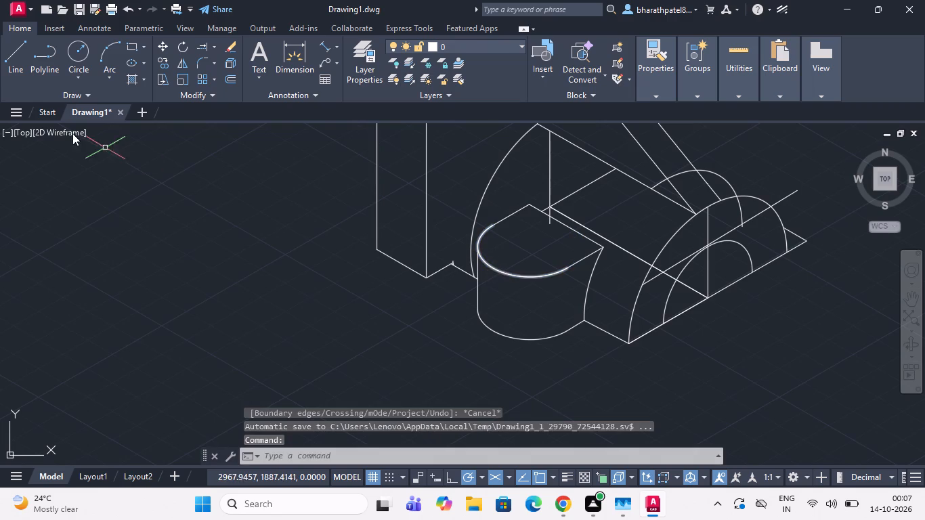
Draw a line about 74 units long at 152° from the large outer arc's lower end, through the copied arc's foot and past the boss.
left_click_drag(9, 53, 16, 62)
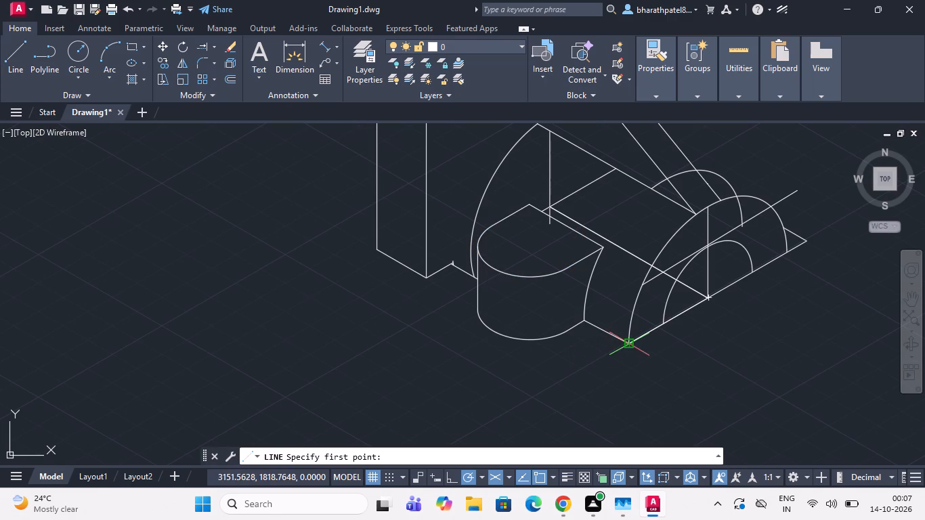
left_click(629, 341)
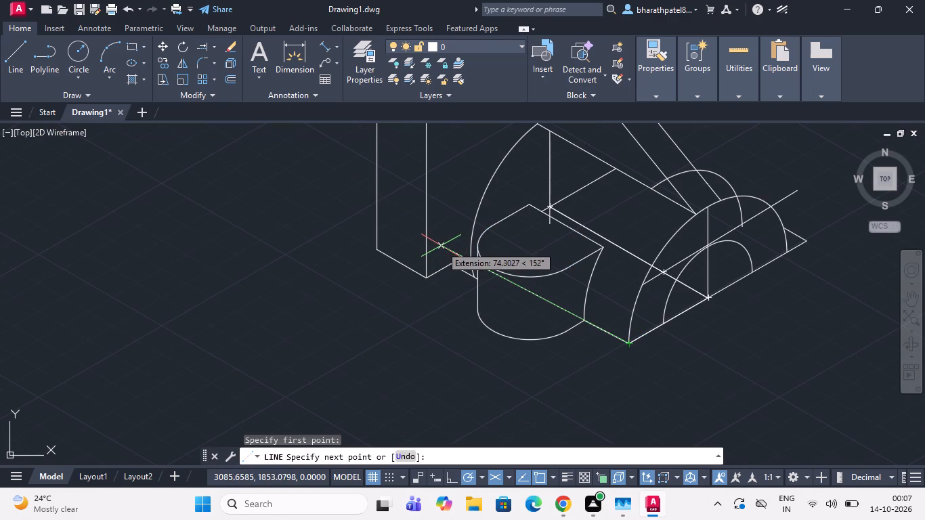
left_click(441, 246)
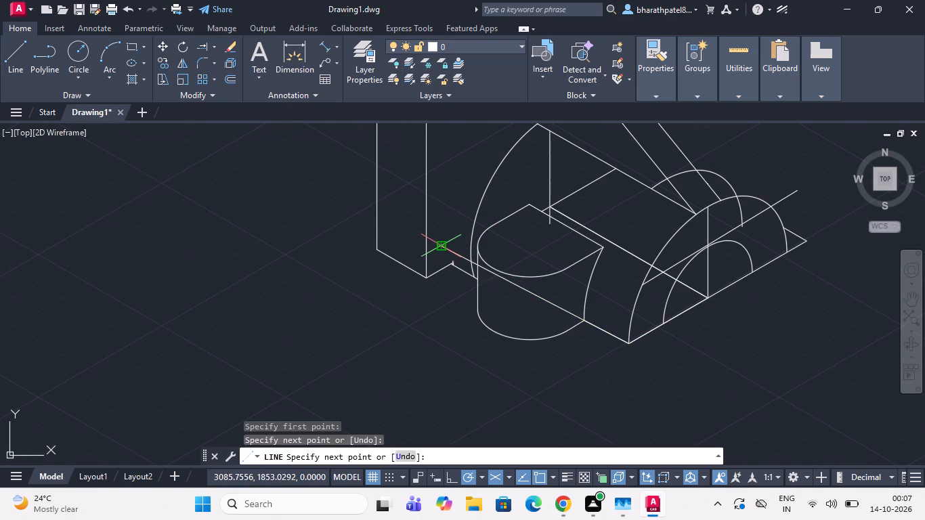
key("Escape")
Draw a 30° line from the tall block's bottom front corner along its short edge, past the 152° line.
scroll(461, 319, "down", 1)
scroll(462, 297, "up", 3)
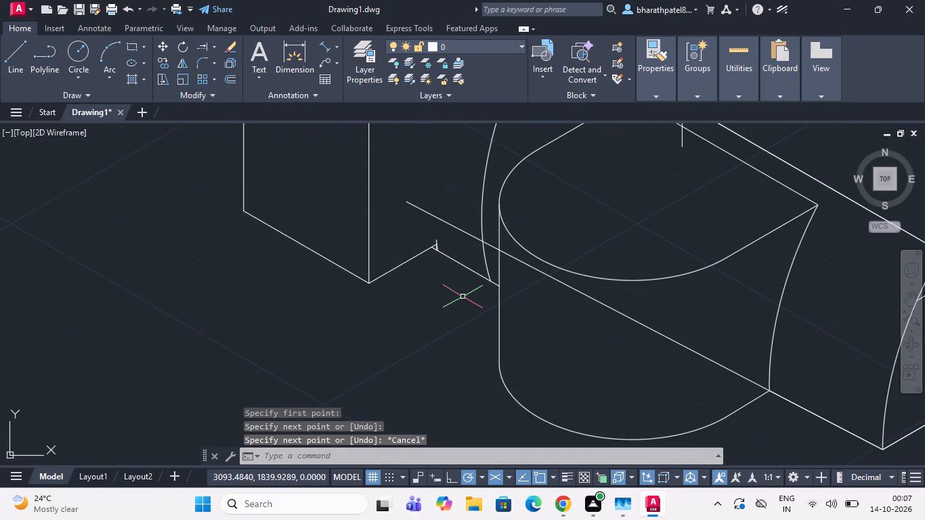
left_click(12, 59)
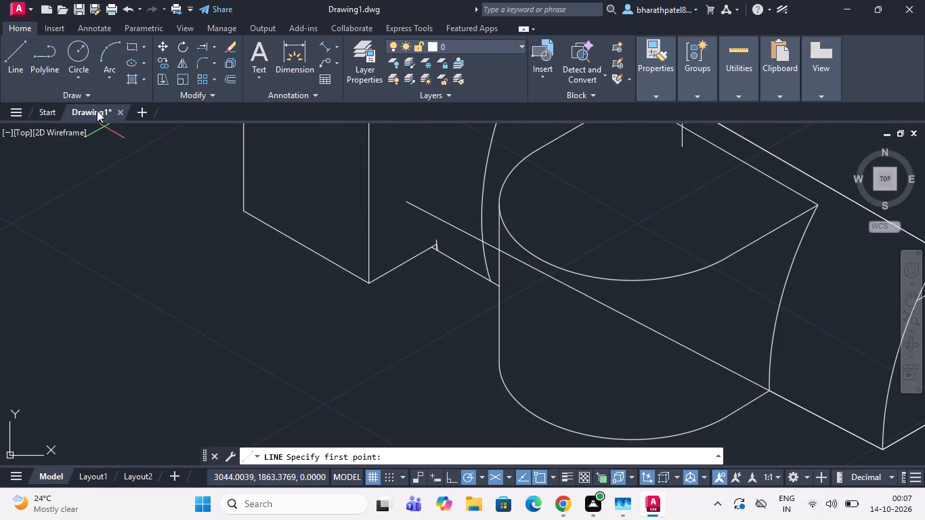
left_click(366, 279)
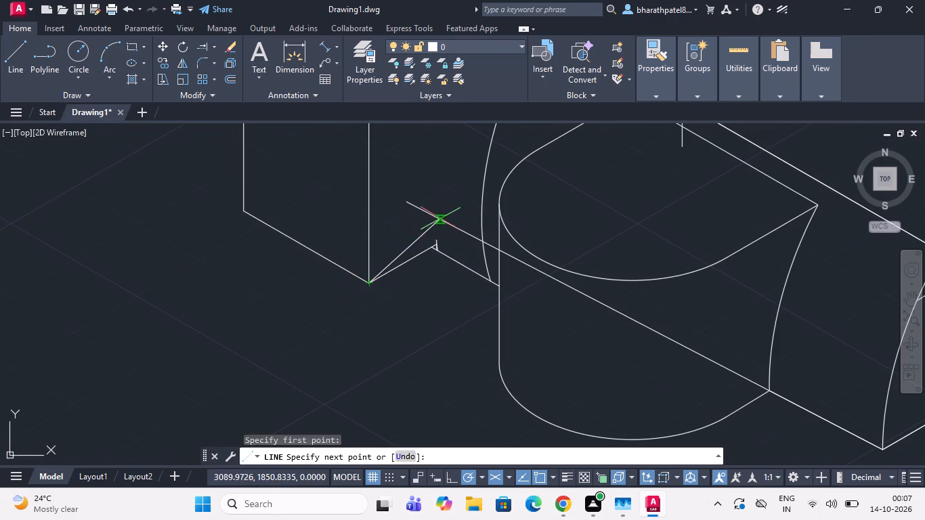
left_click(472, 225)
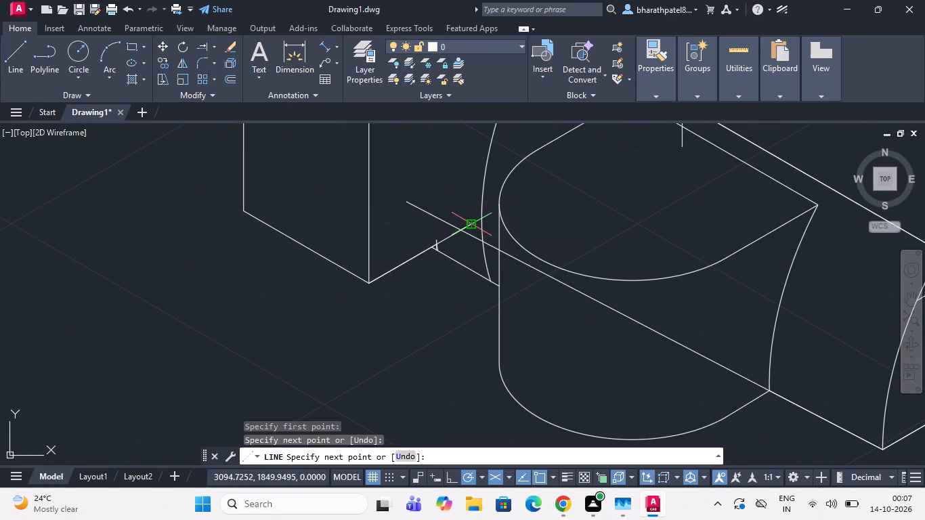
key("Escape")
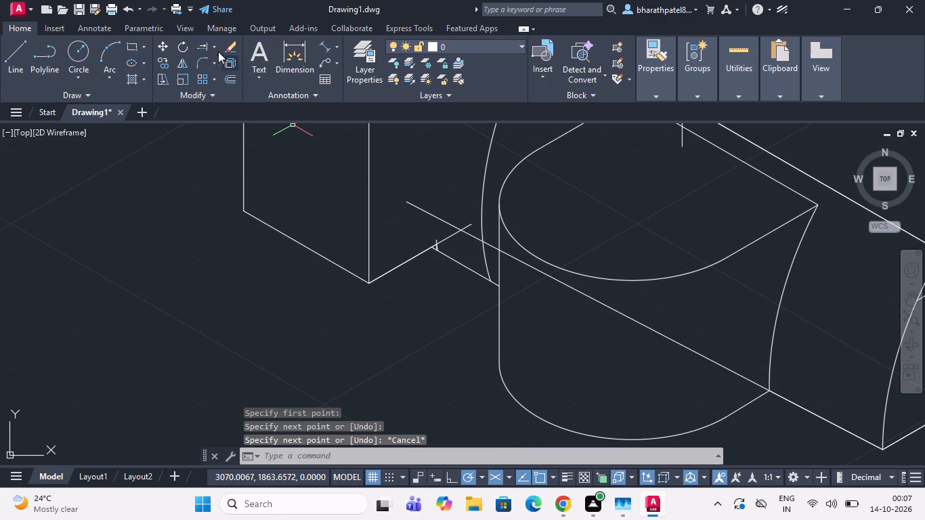
Trim away the short 150° edge, the small arc fragment and the vertical stub between the tall block and the boss.
left_click(213, 46)
left_click(223, 72)
scroll(429, 274, "up", 3)
left_click_drag(502, 156, 470, 155)
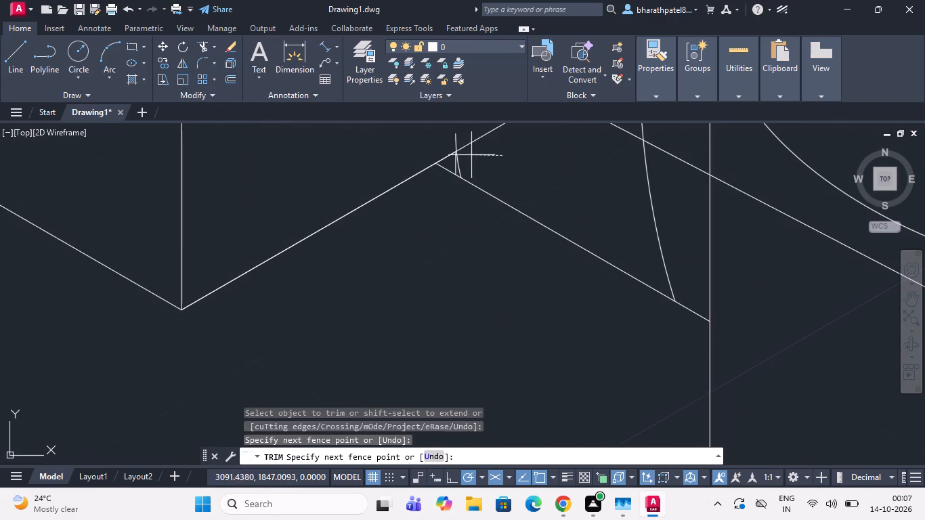
left_click_drag(470, 155, 439, 199)
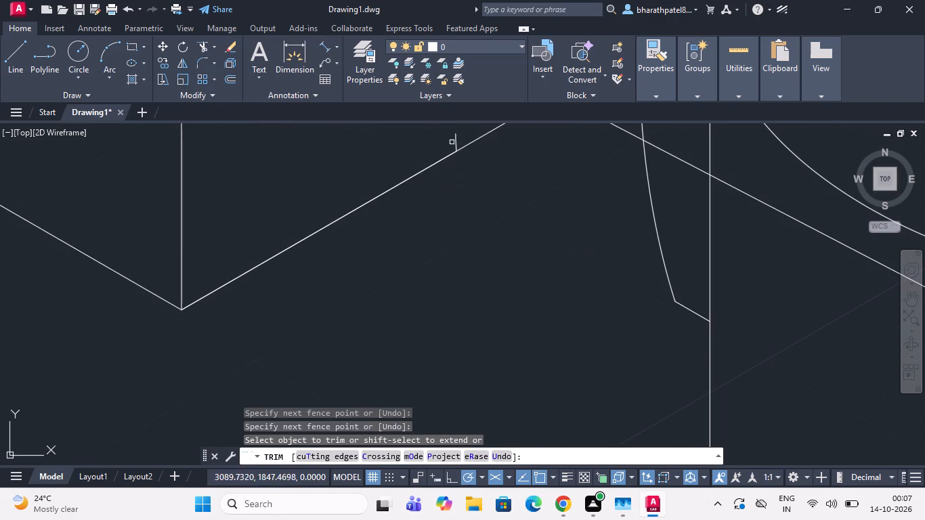
left_click(456, 138)
scroll(495, 297, "down", 4)
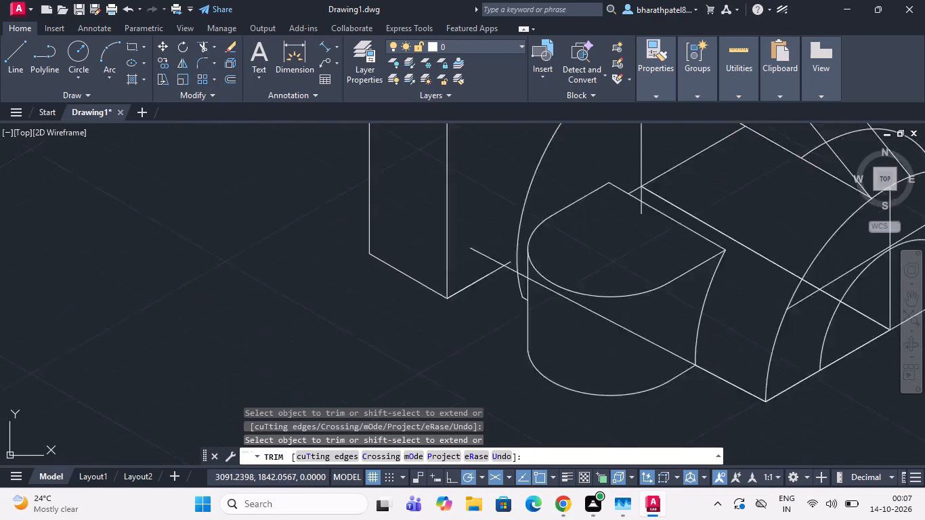
scroll(495, 298, "down", 1)
scroll(506, 284, "up", 2)
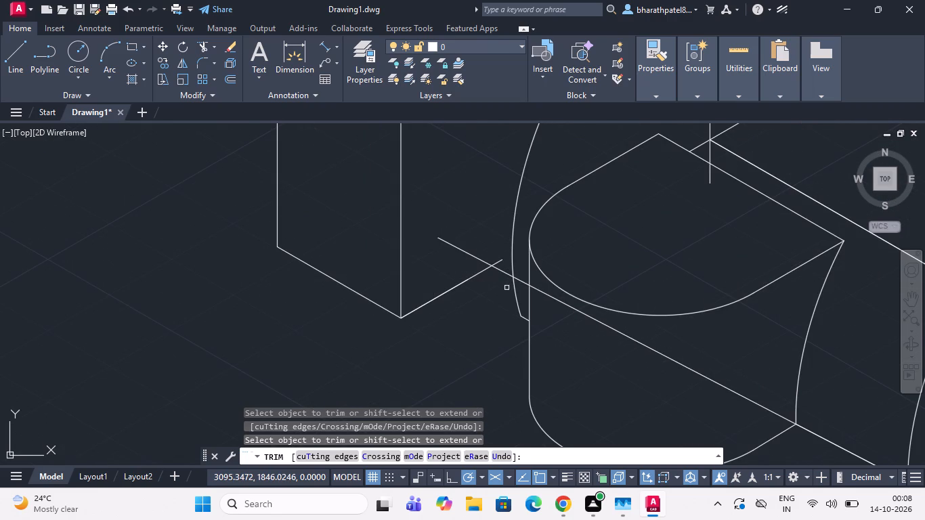
Trim away the arc behind the boss with its leftover 150° stub, and the overshooting ends of the 152° and 30° lines.
left_click(513, 293)
scroll(514, 295, "down", 3)
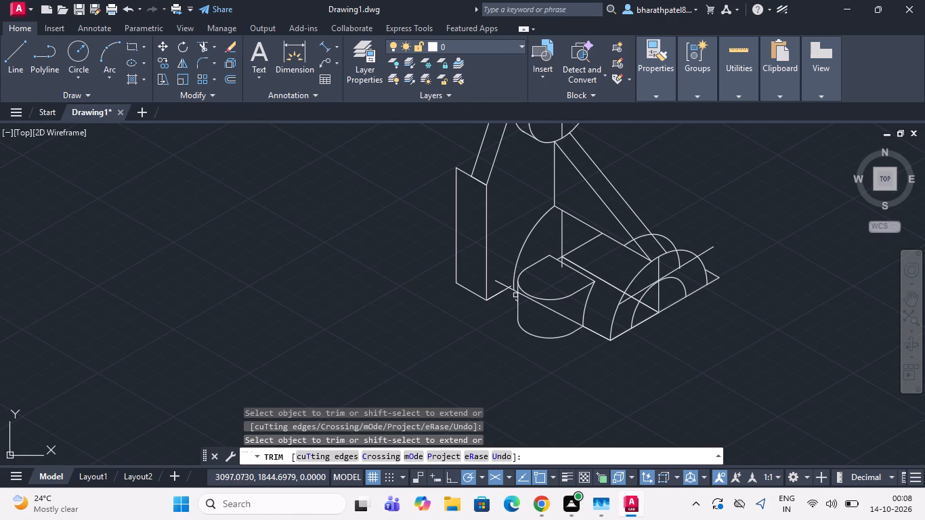
left_click(520, 254)
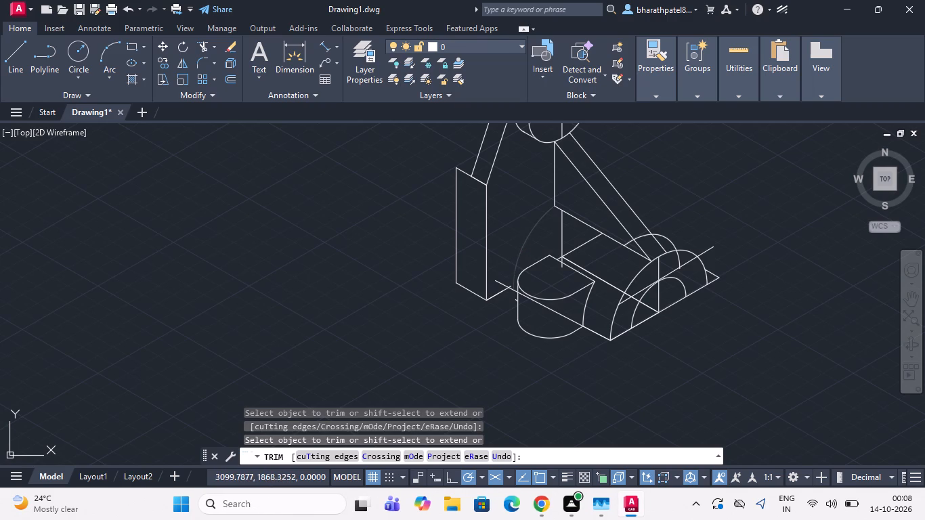
scroll(520, 256, "up", 2)
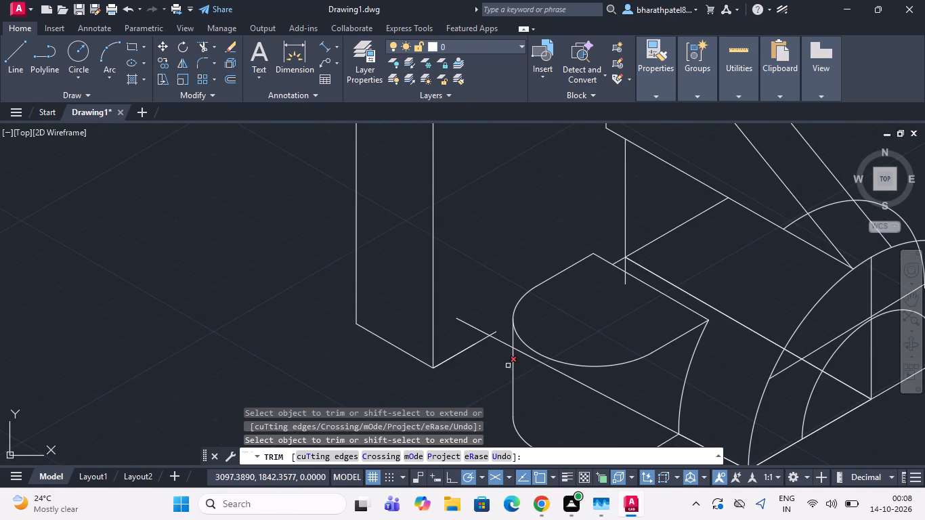
left_click(508, 366)
left_click(474, 327)
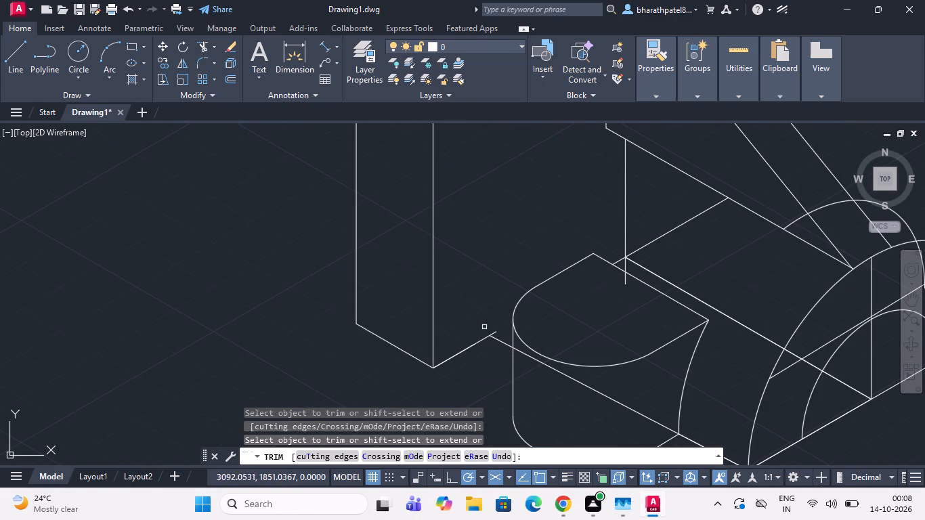
left_click(495, 332)
scroll(494, 330, "down", 2)
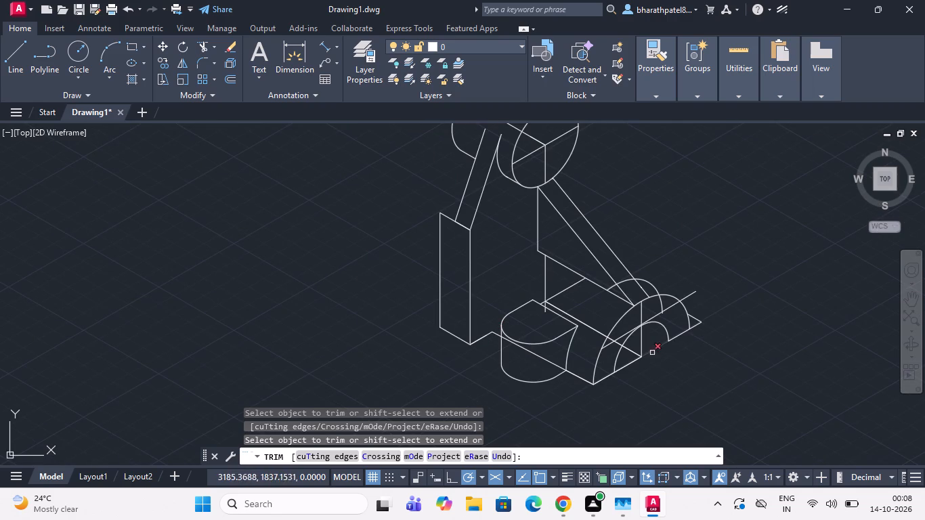
key("Escape")
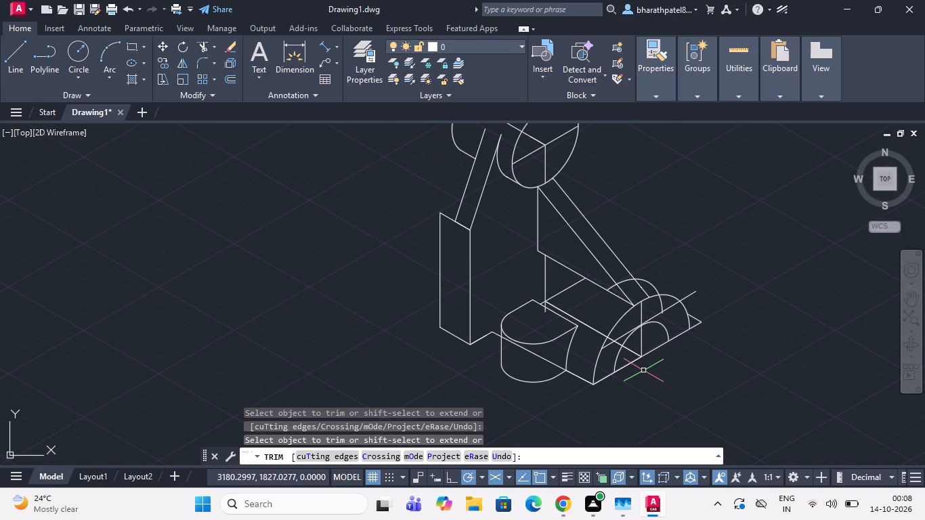
Measure the aligned distance along the 150° line from the intersection behind the boss to the outer arc's centre.
scroll(643, 370, "up", 2)
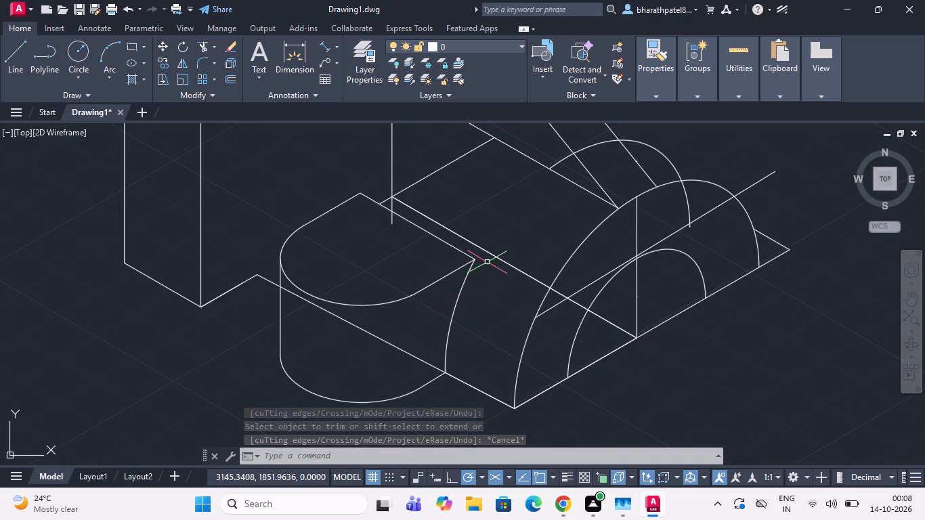
left_click(323, 45)
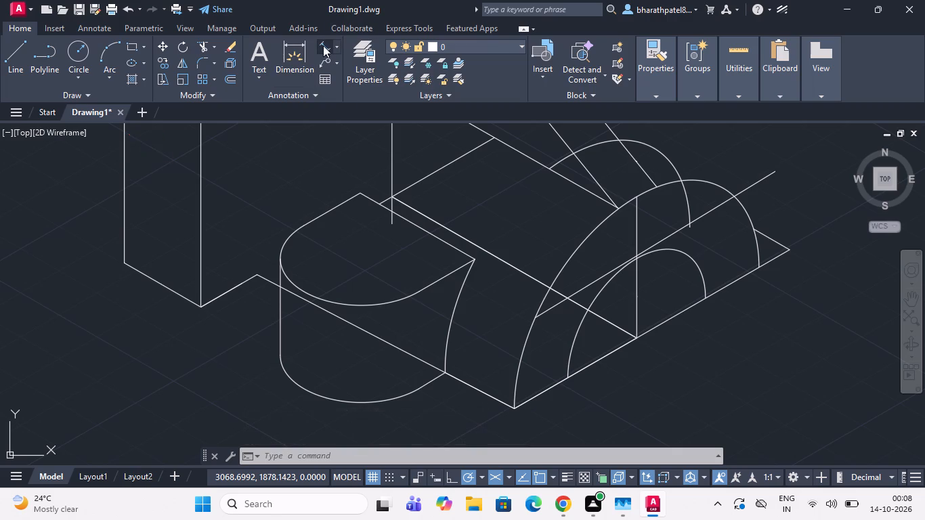
scroll(384, 194, "up", 4)
left_click(427, 208)
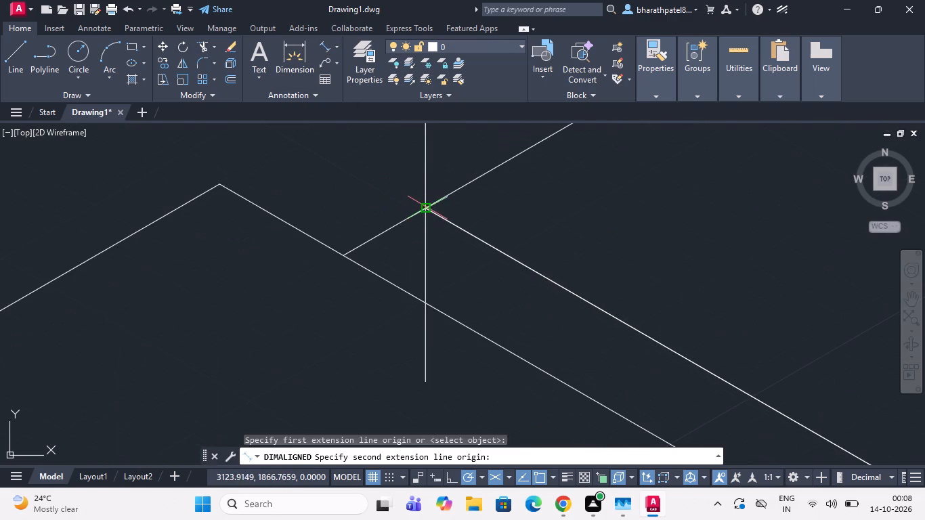
scroll(429, 208, "down", 4)
scroll(693, 355, "up", 2)
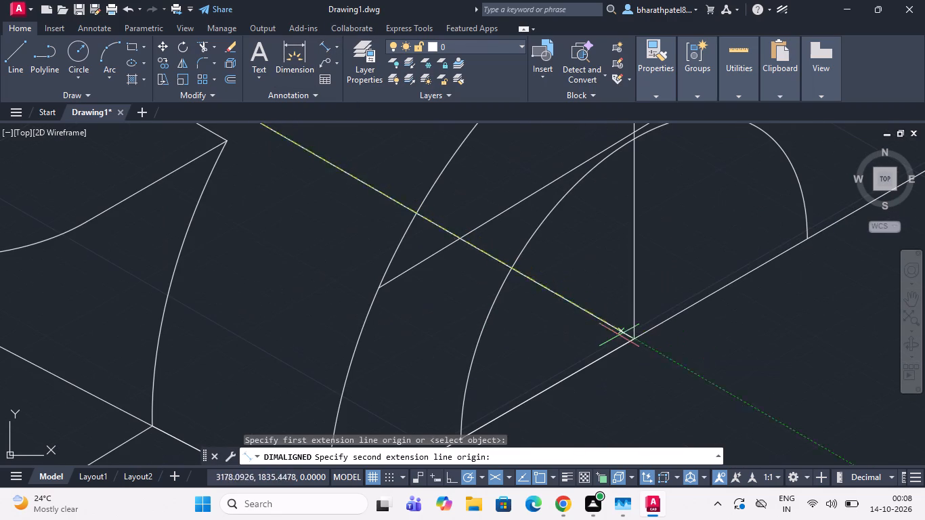
left_click(632, 337)
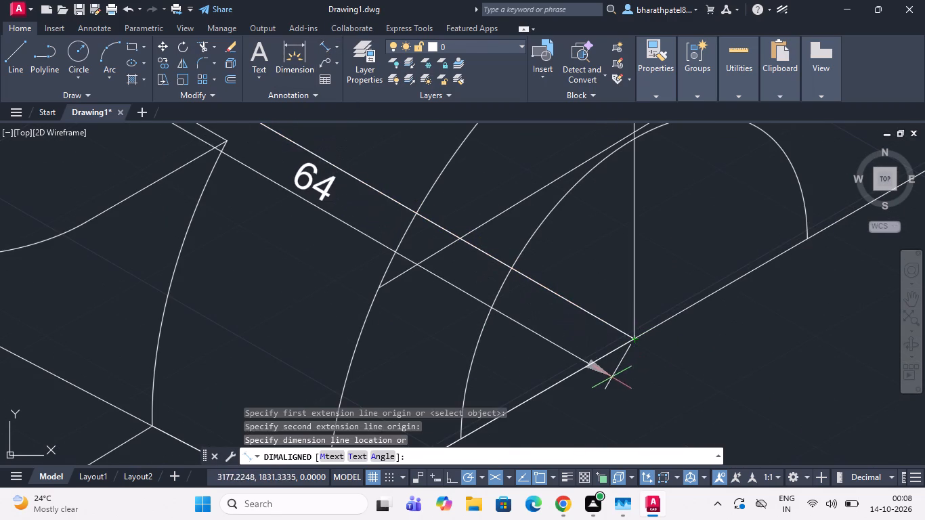
key("Escape")
Copy the large outer arc from its centre on the base edge to the line intersection behind the boss.
scroll(609, 382, "down", 2)
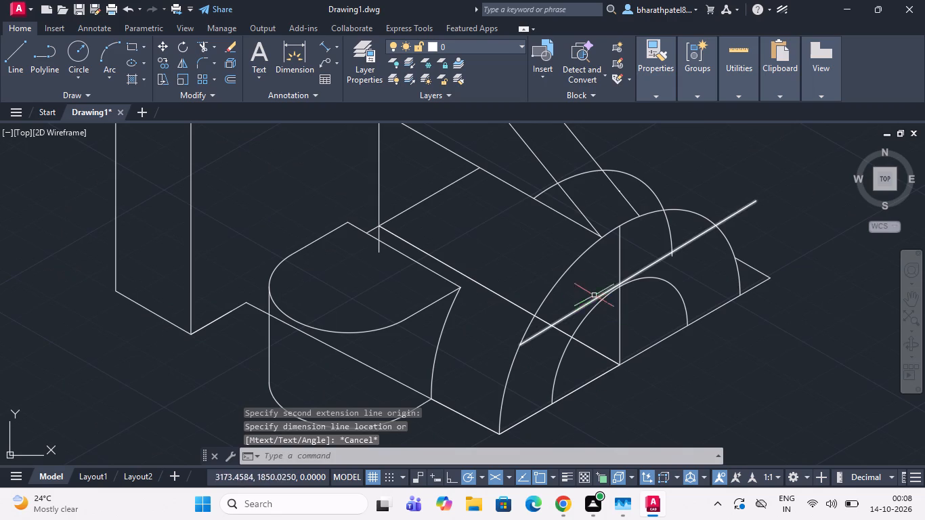
left_click(566, 272)
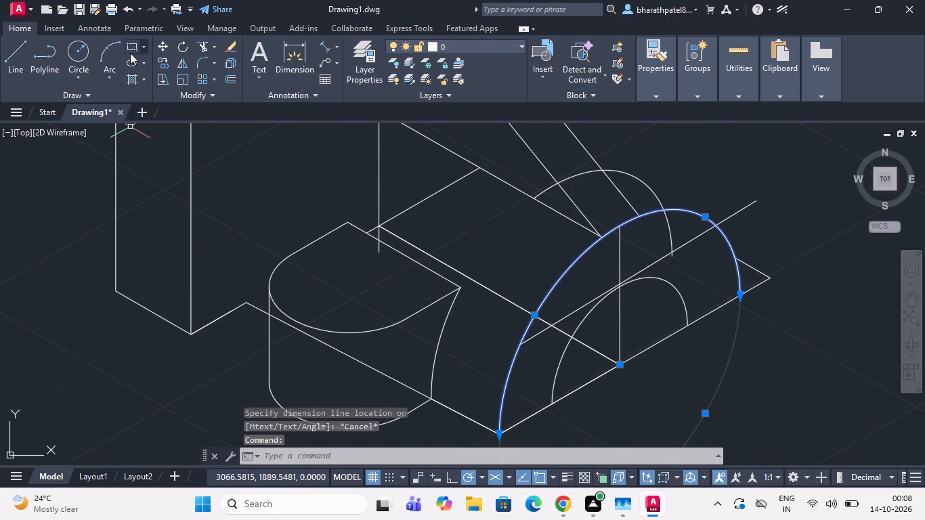
left_click(158, 61)
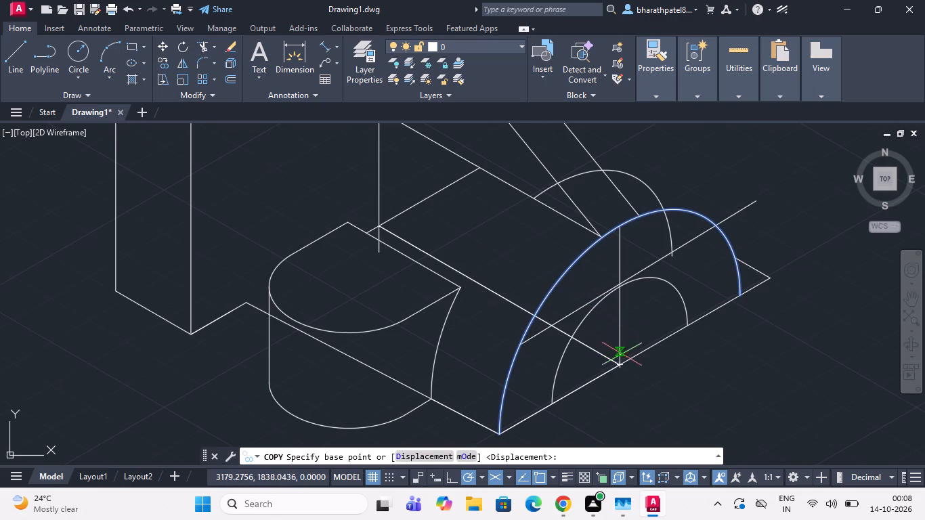
left_click(624, 366)
scroll(364, 231, "up", 3)
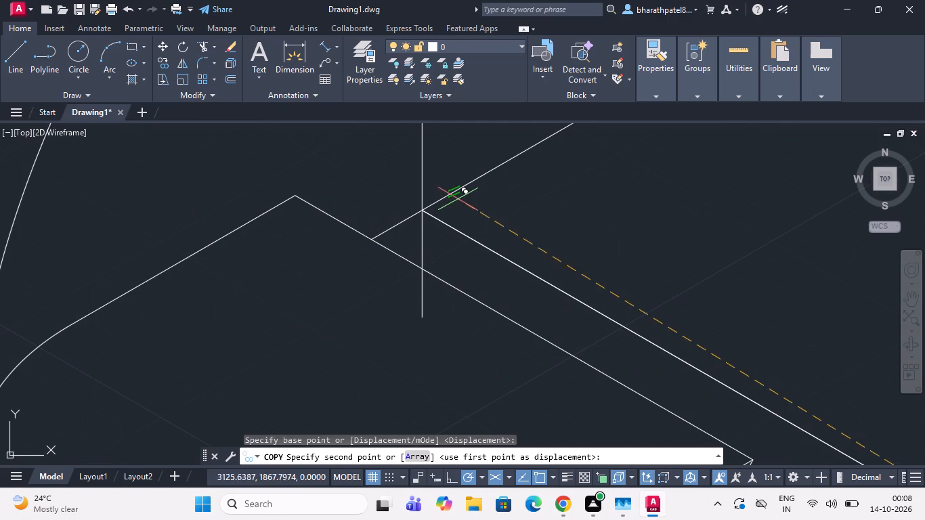
scroll(433, 206, "up", 4)
scroll(364, 229, "up", 2)
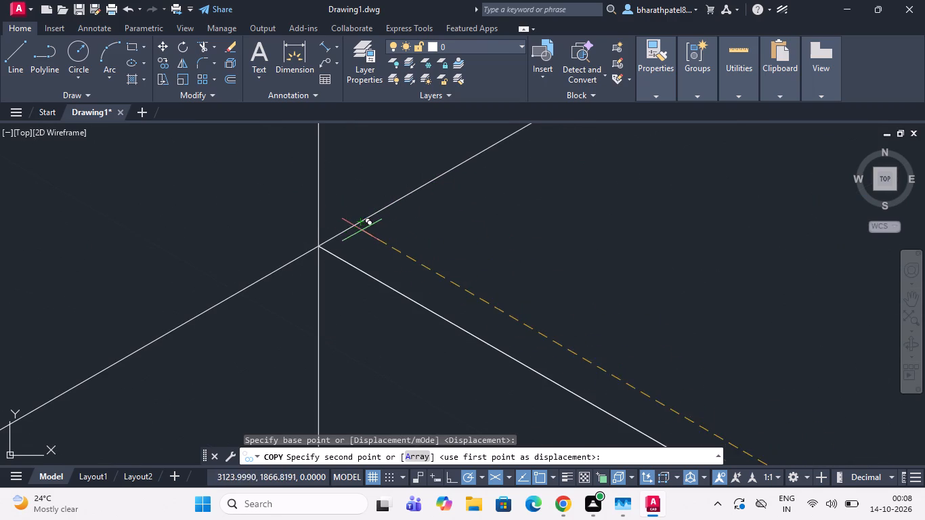
left_click(318, 244)
scroll(318, 244, "down", 8)
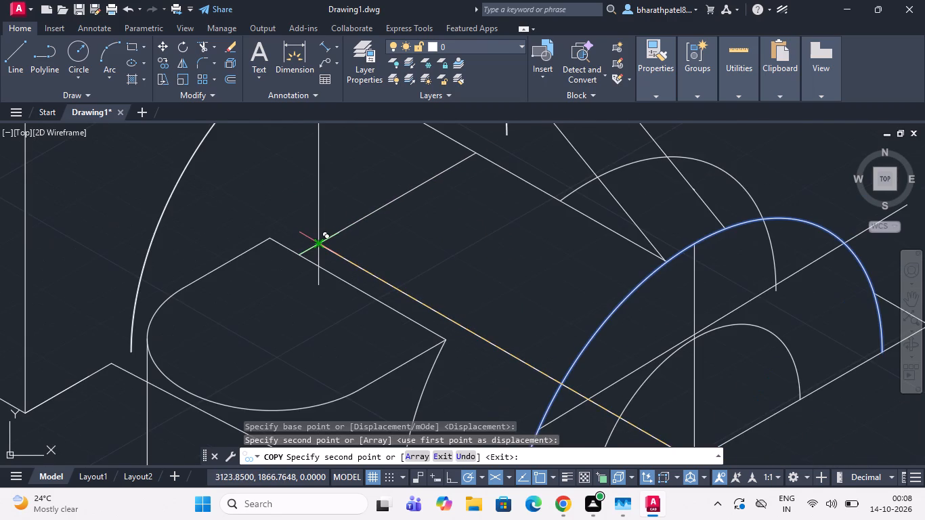
scroll(318, 244, "down", 1)
key("Escape")
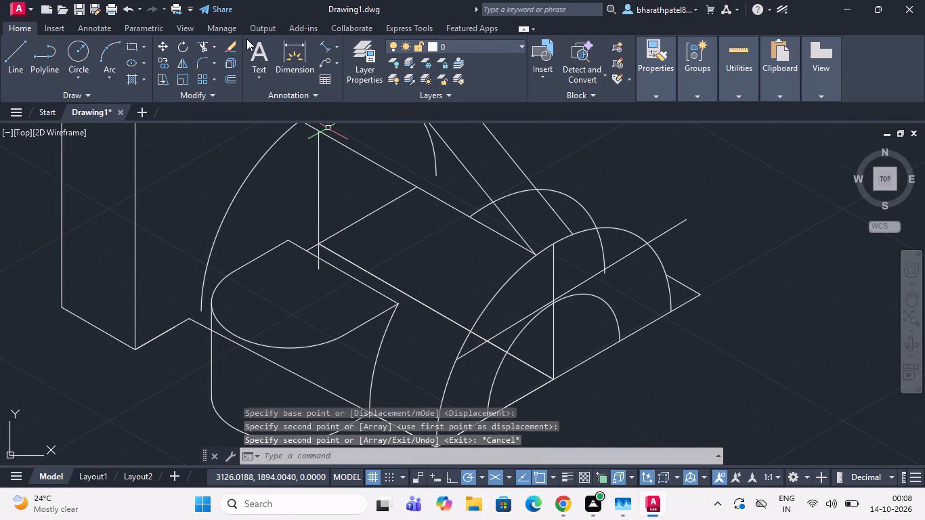
Extend the lower end of the copied arc to the 152° line beside the boss.
left_click(213, 44)
left_click(230, 93)
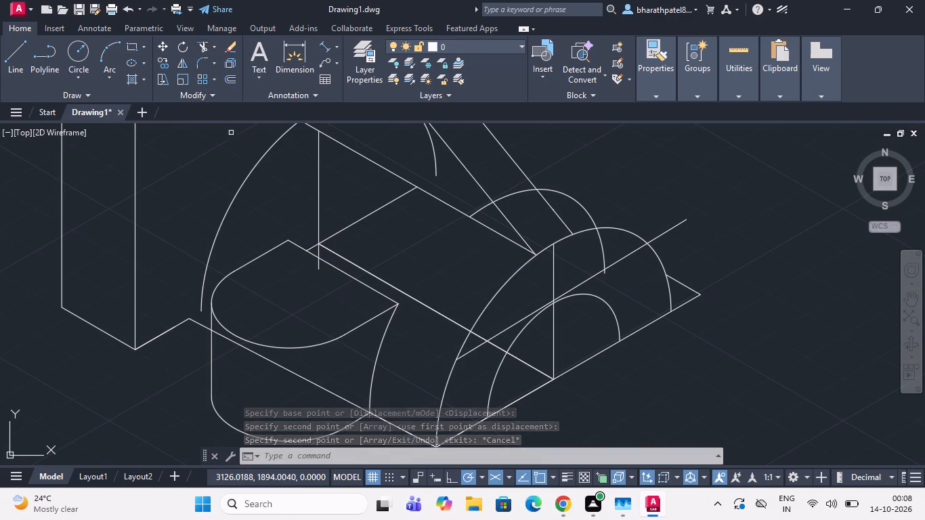
left_click(211, 253)
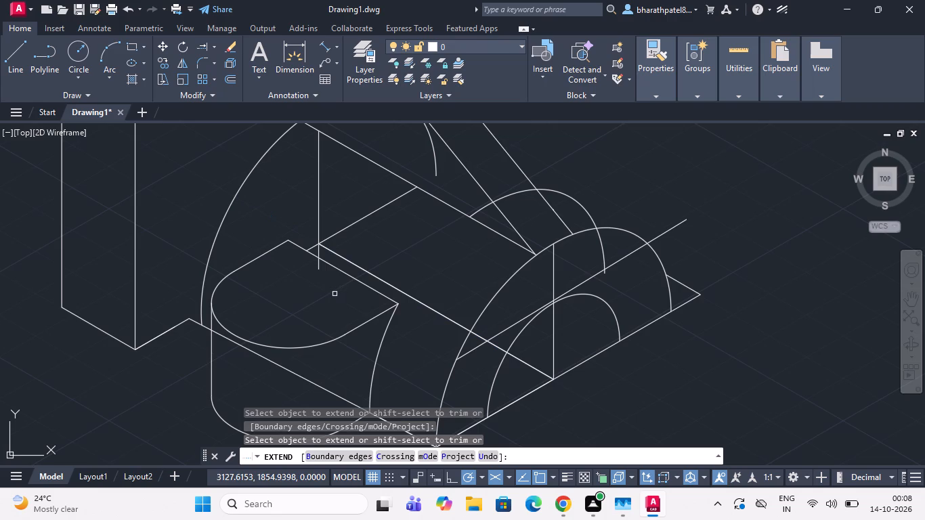
Draw a line from the tall block's bottom front corner to the foot of the copied arc on the 152° line.
left_click(18, 56)
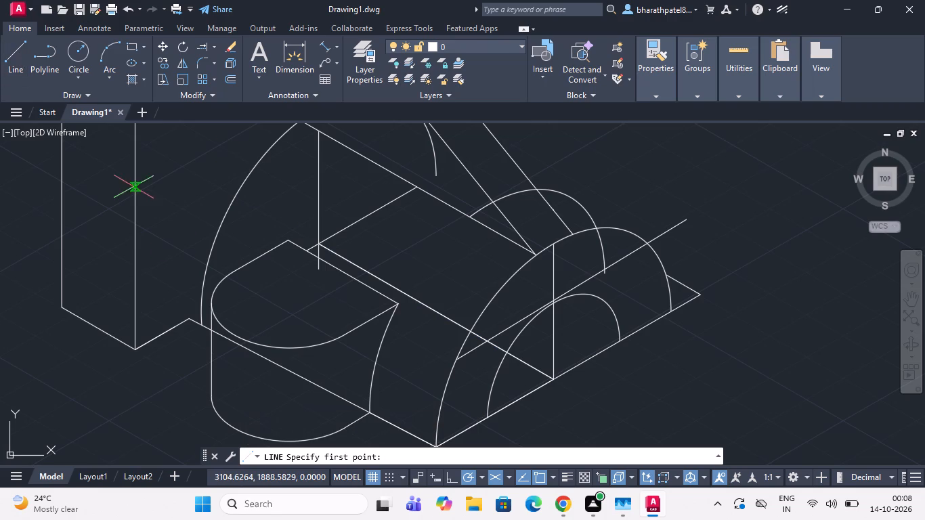
left_click(139, 349)
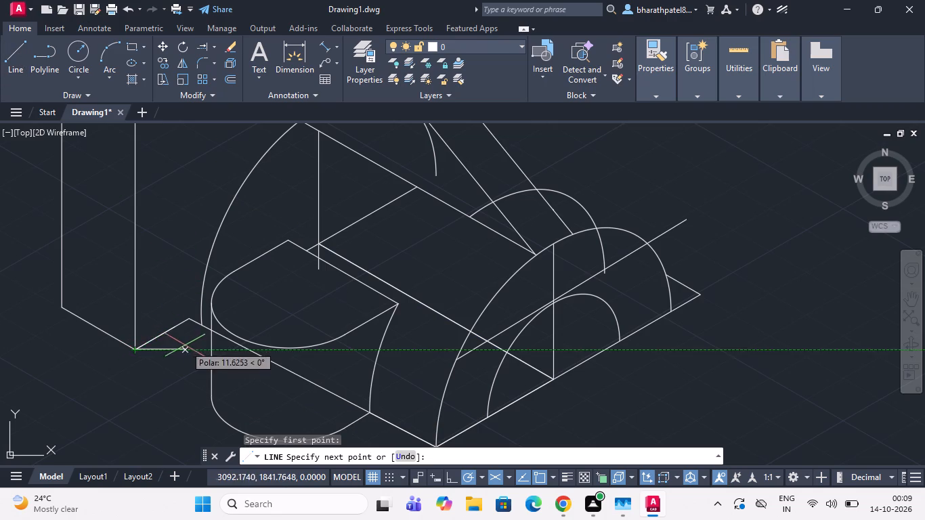
scroll(188, 323, "up", 3)
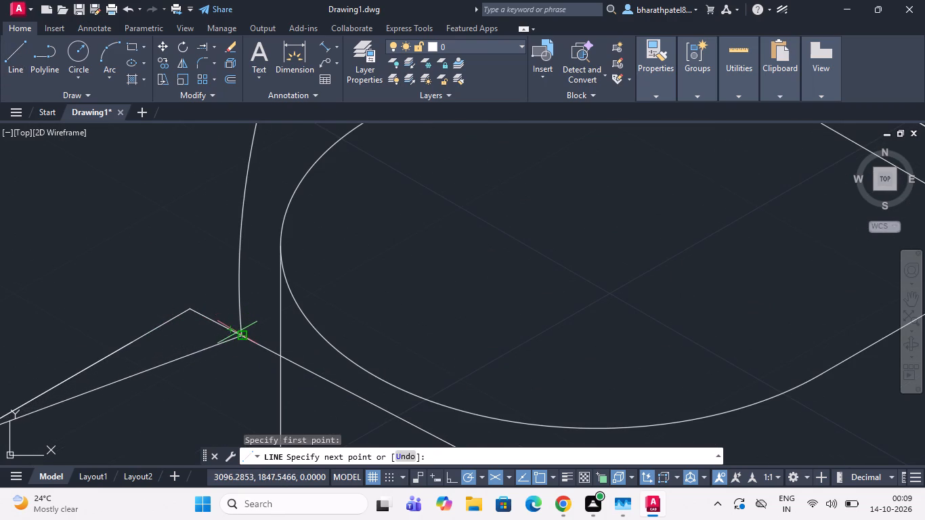
scroll(239, 332, "up", 4)
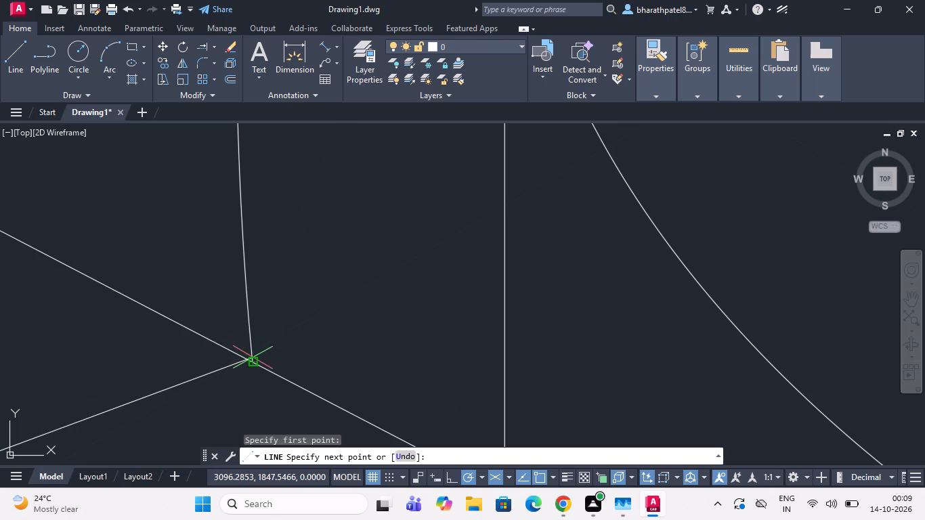
left_click(255, 365)
scroll(264, 354, "down", 1)
key("Escape")
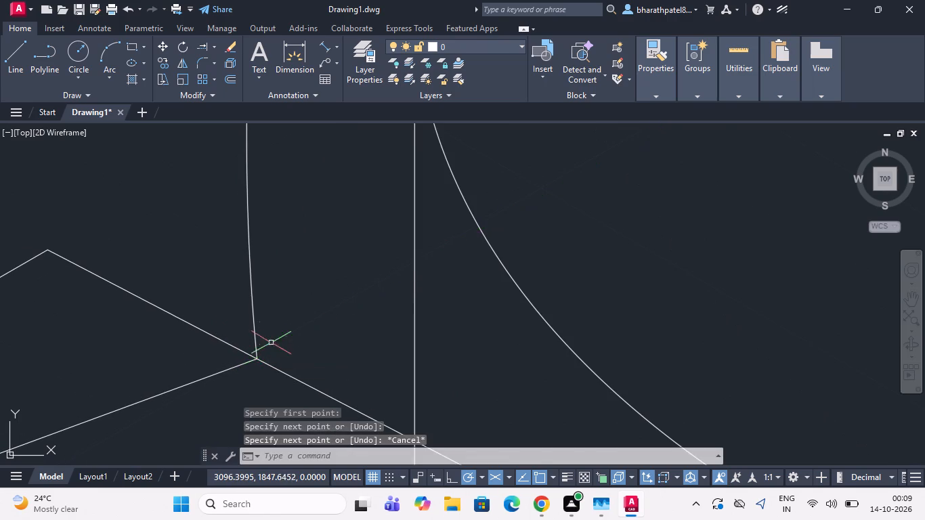
Trim away the 30° line from the tall block's corner and the end of the 152° line beyond the copied arc's foot.
scroll(279, 330, "down", 7)
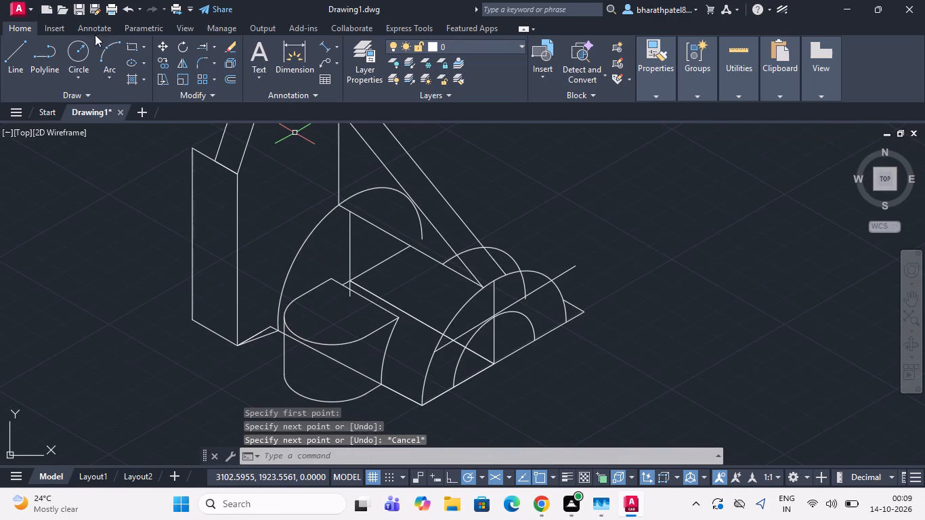
left_click(214, 43)
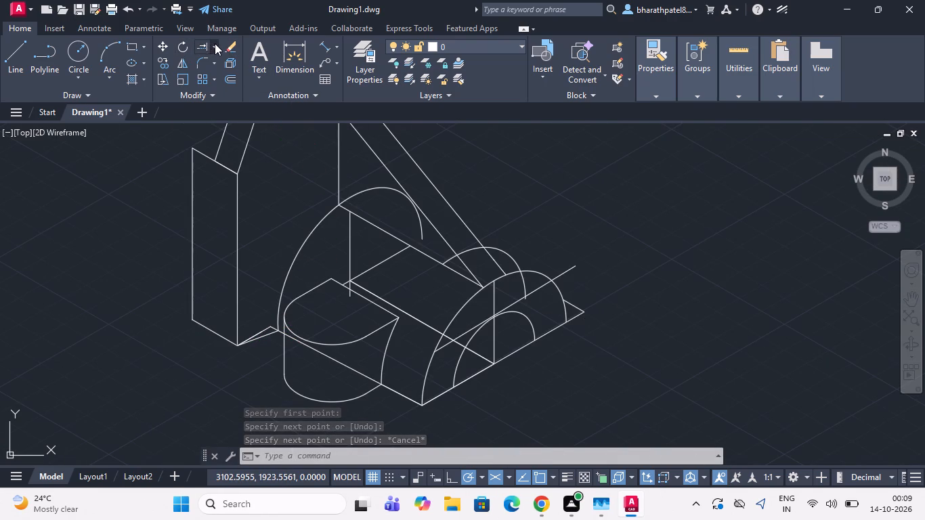
left_click(212, 77)
scroll(274, 350, "up", 3)
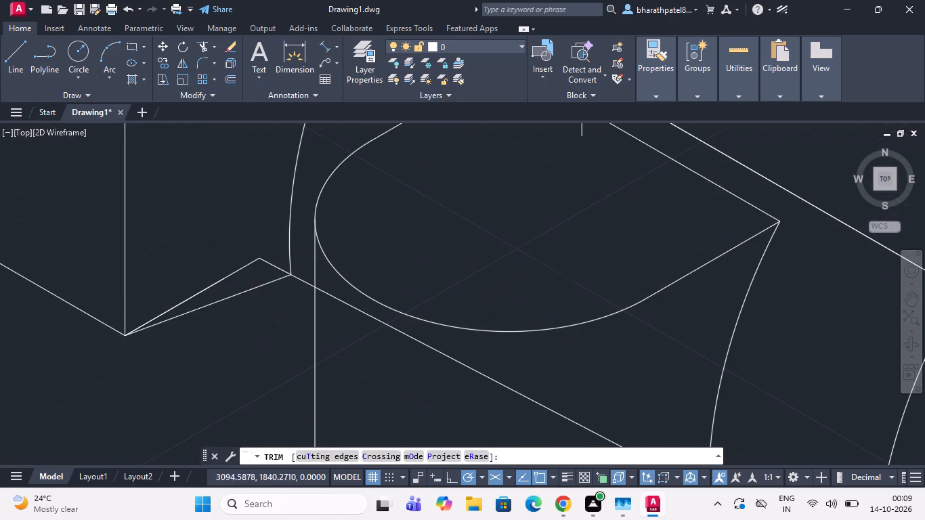
left_click(240, 272)
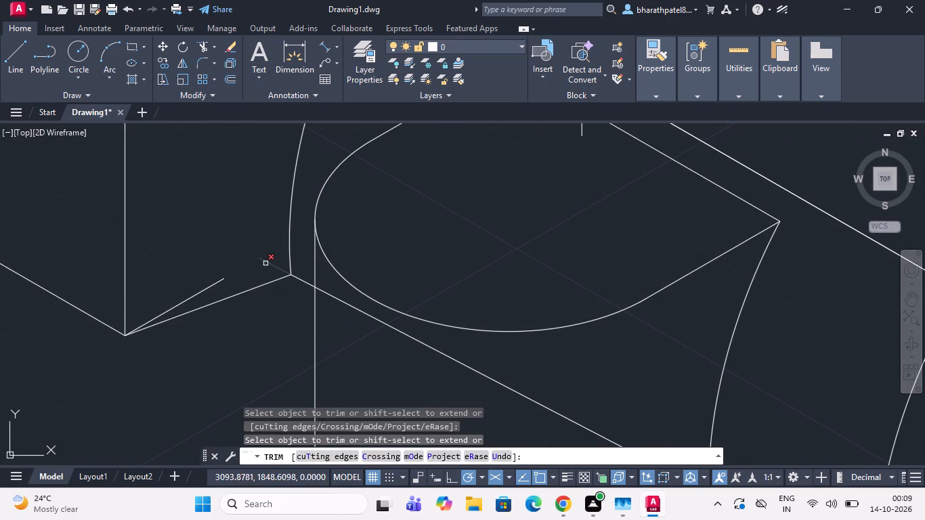
left_click(267, 262)
left_click(200, 294)
scroll(200, 290, "down", 3)
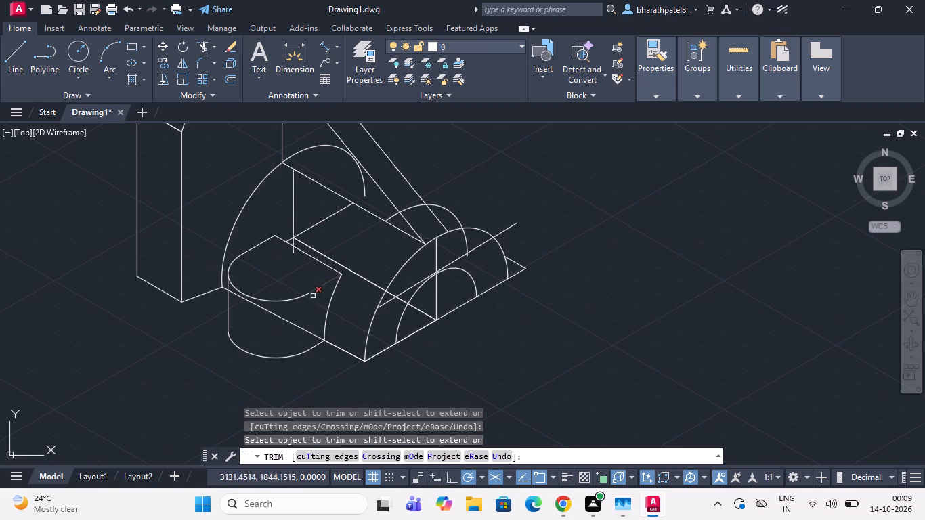
Trim away the 152° line across the boss's side and the vertical line's short stub below its corner behind the boss.
left_click(269, 309)
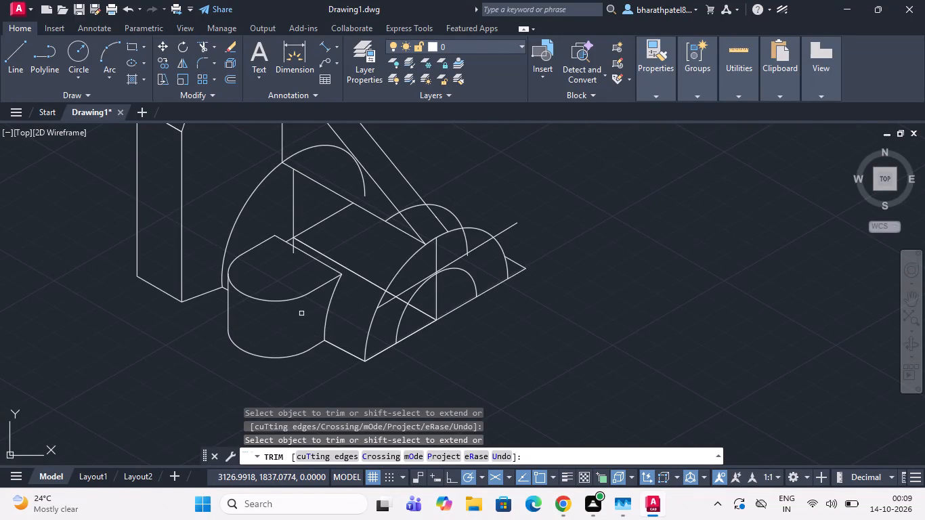
scroll(284, 244, "up", 1)
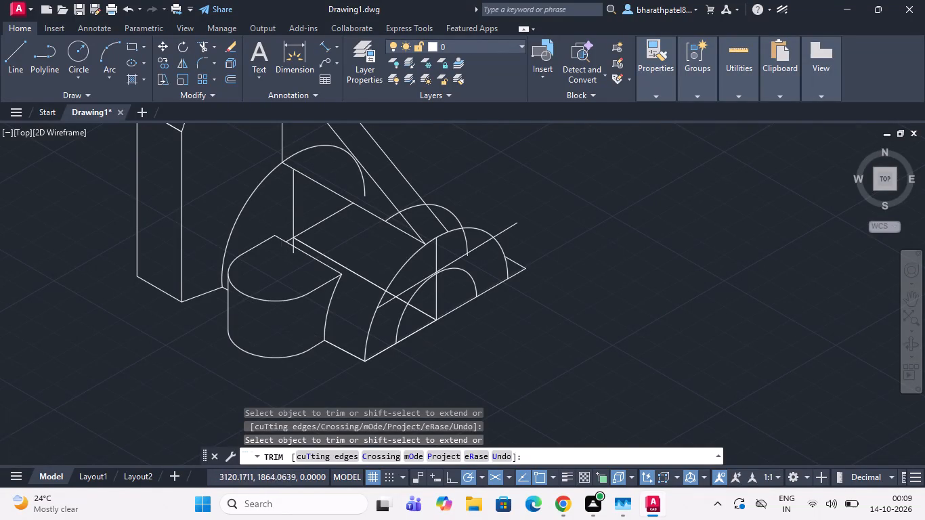
scroll(284, 244, "up", 2)
left_click(318, 267)
scroll(319, 269, "down", 3)
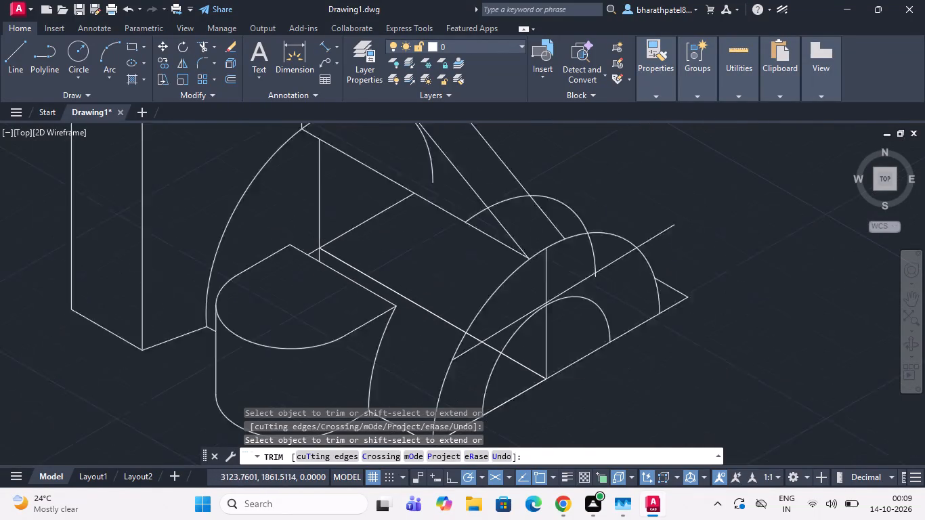
scroll(320, 267, "up", 4)
left_click(301, 221)
left_click(332, 234)
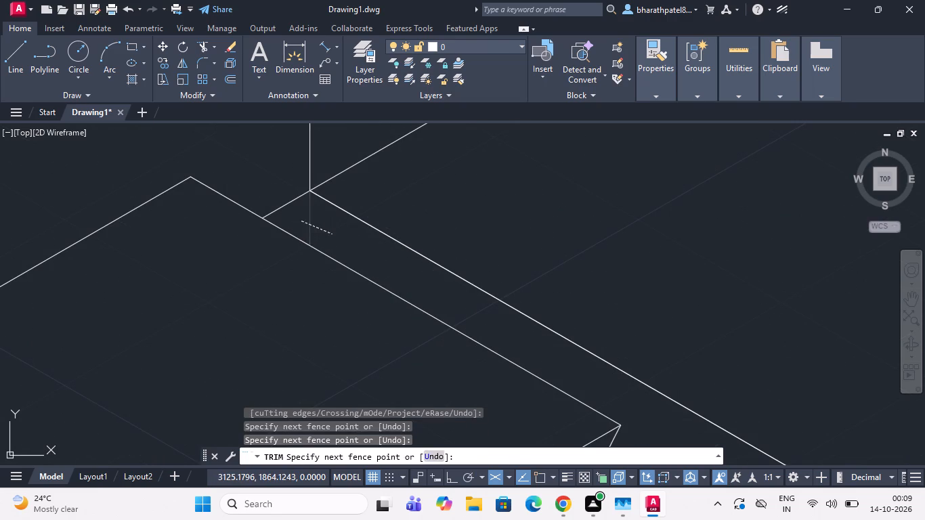
scroll(332, 234, "down", 5)
scroll(400, 223, "down", 2)
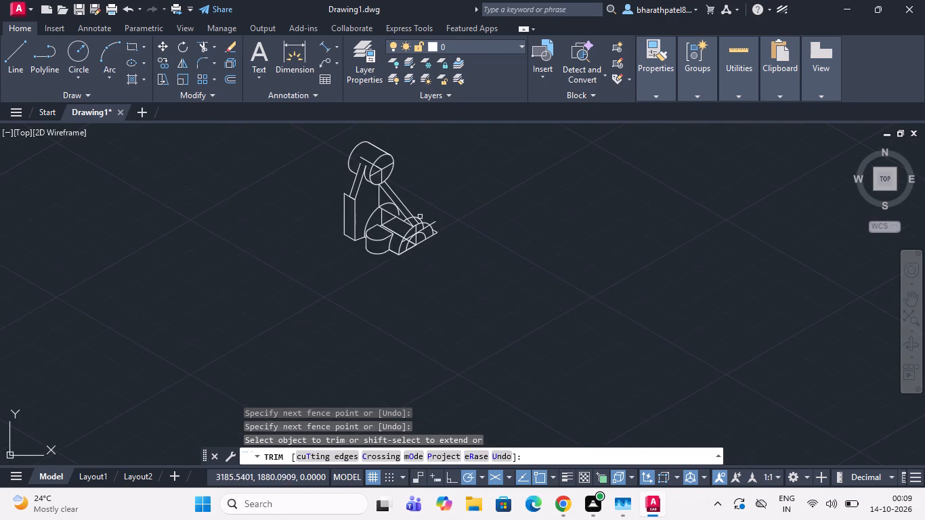
Trim away the 30° line and the 150° line where they cross the band between the front arch's outer and inner arcs.
scroll(422, 213, "up", 3)
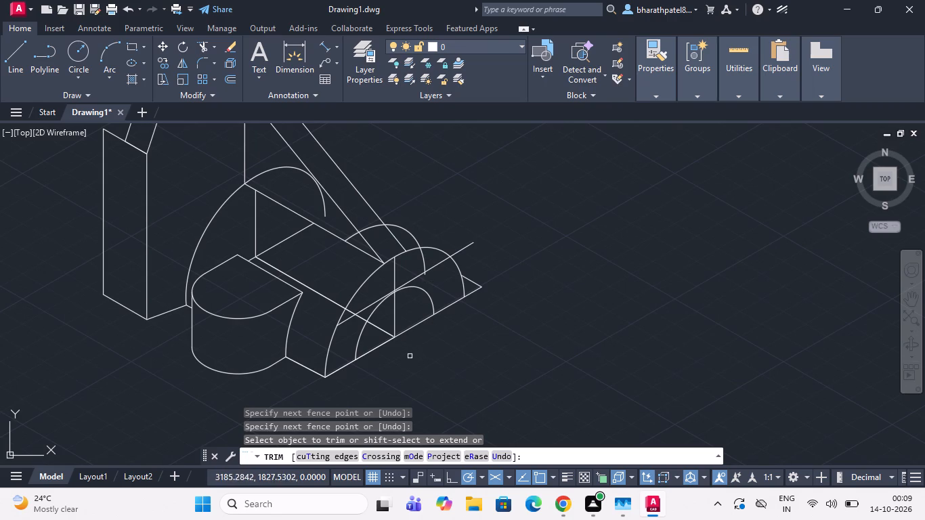
scroll(384, 351, "up", 1)
left_click(347, 298)
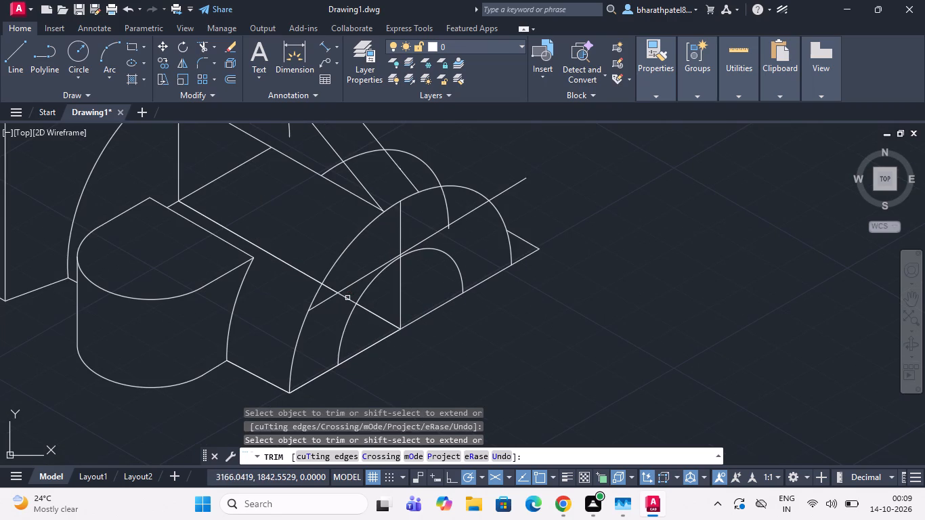
left_click(350, 269)
left_click(320, 311)
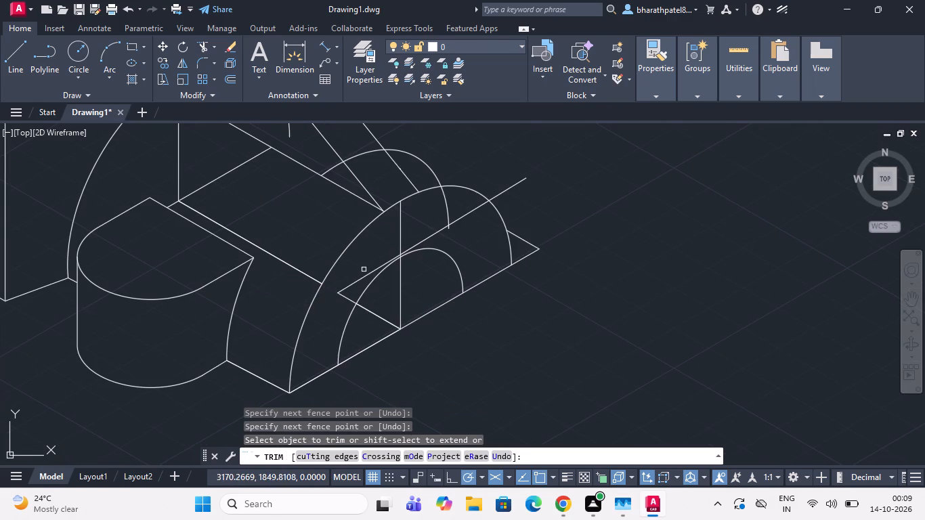
left_click(364, 267)
left_click(335, 310)
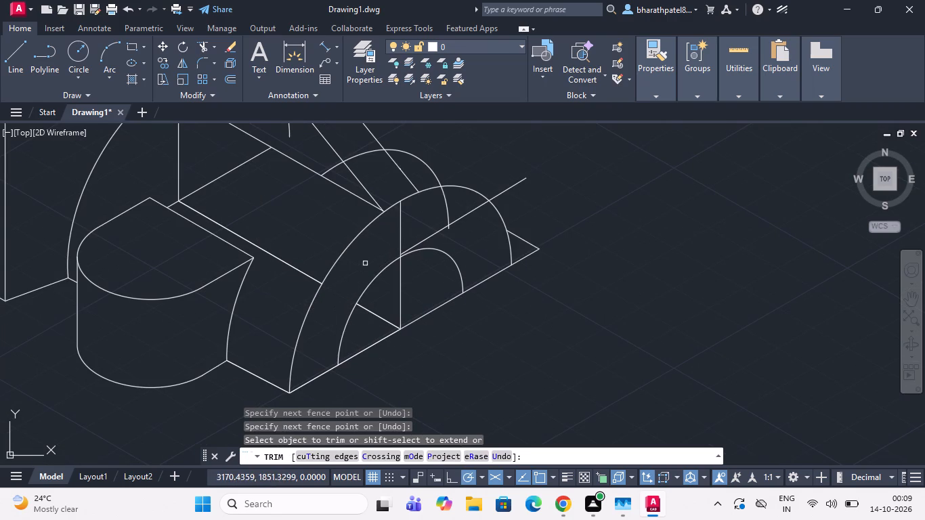
Trim away the overlapping 150° lines running from the foot of the vertical line behind the boss to the front arch's outer arc.
scroll(366, 270, "down", 2)
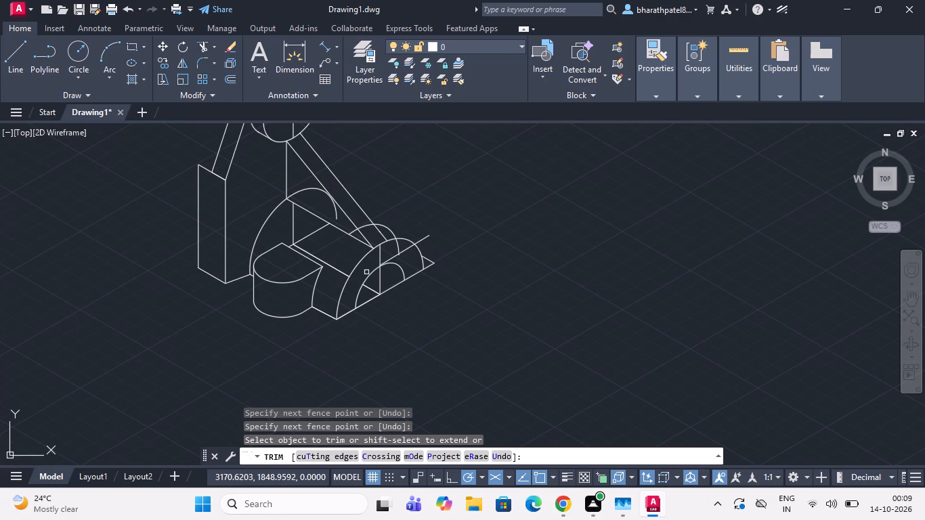
left_click(332, 267)
left_click(332, 265)
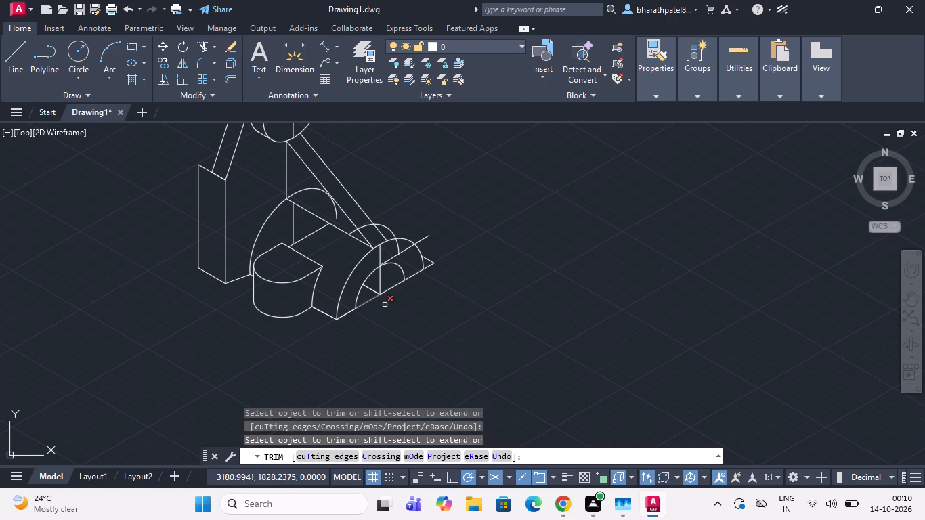
scroll(386, 305, "up", 3)
scroll(334, 279, "down", 5)
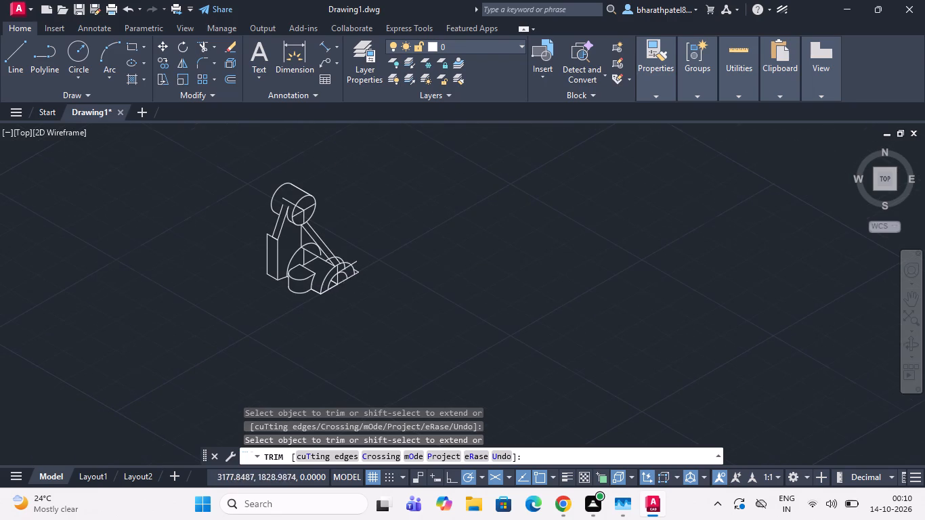
Trim away the start of the rear arc up to the first slanted rib line and its section between the two rib lines.
scroll(356, 243, "up", 2)
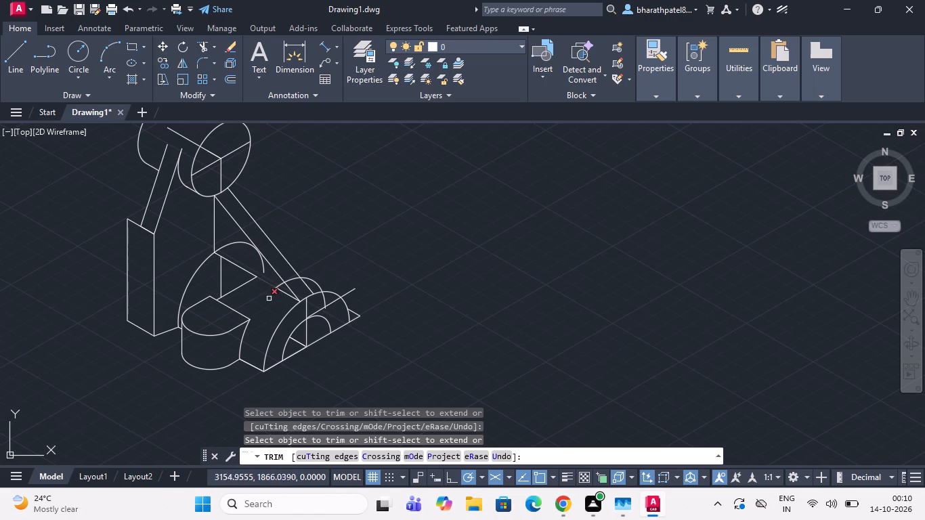
scroll(272, 299, "up", 3)
left_click(276, 226)
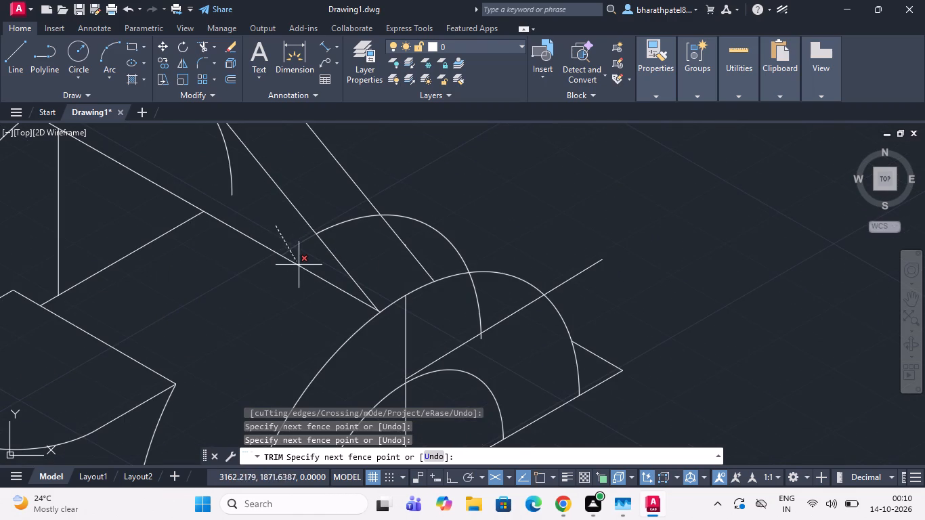
left_click(305, 257)
left_click(341, 208)
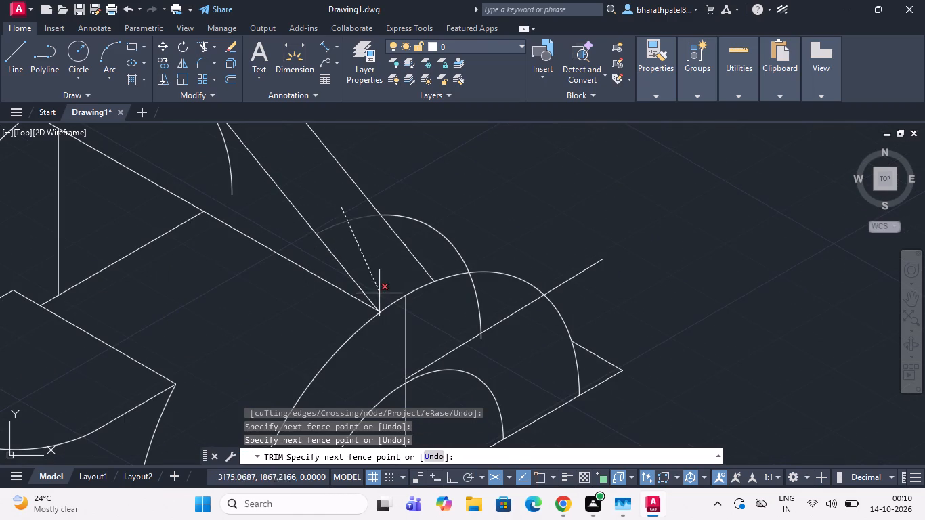
left_click(379, 277)
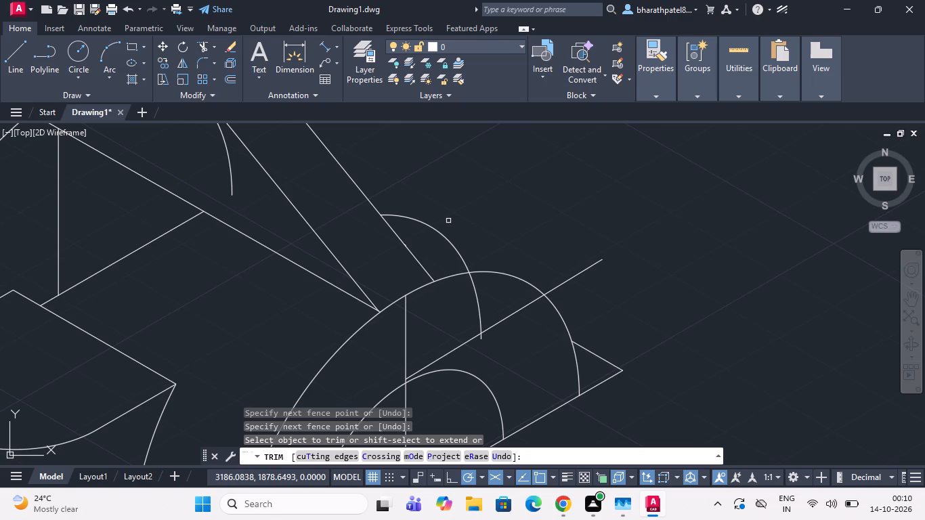
Trim away the lower part of the rear arc inside the front arch, including the stub below the 30° line.
scroll(494, 332, "up", 2)
left_click_drag(492, 269, 486, 268)
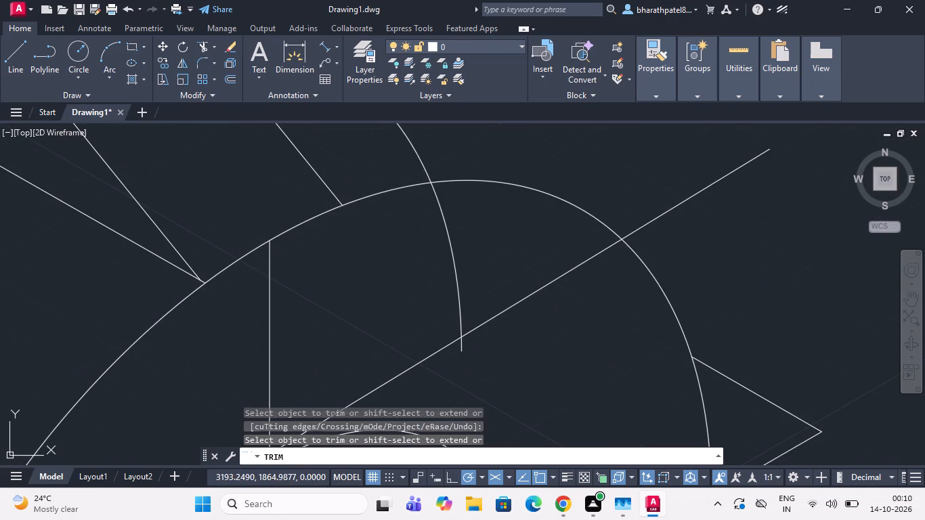
left_click_drag(486, 268, 468, 274)
left_click(352, 281)
scroll(433, 372, "up", 3)
left_click_drag(484, 297, 490, 295)
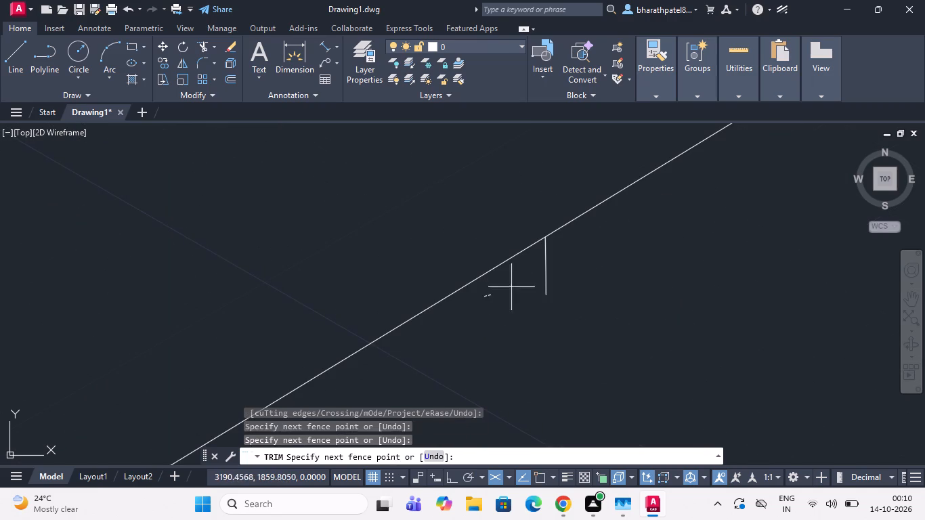
left_click(596, 261)
scroll(593, 266, "down", 7)
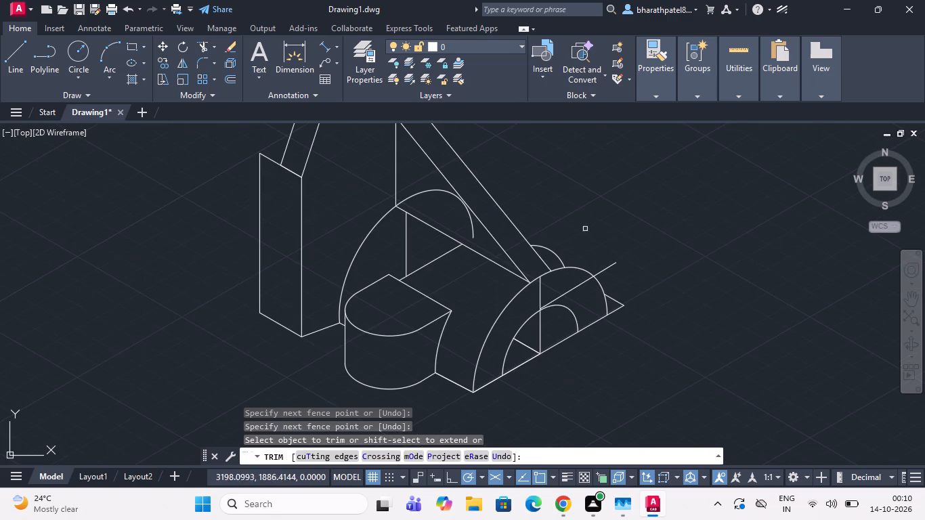
Draw a 30° construction line about 122 units long from the centre of the boss's rounded top, across the slanted rib.
scroll(554, 226, "up", 2)
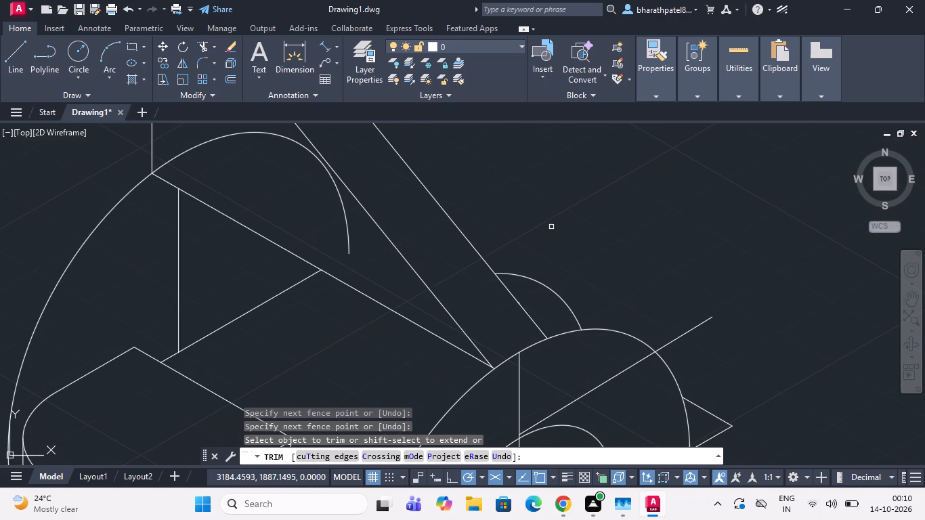
left_click(9, 50)
scroll(183, 230, "down", 2)
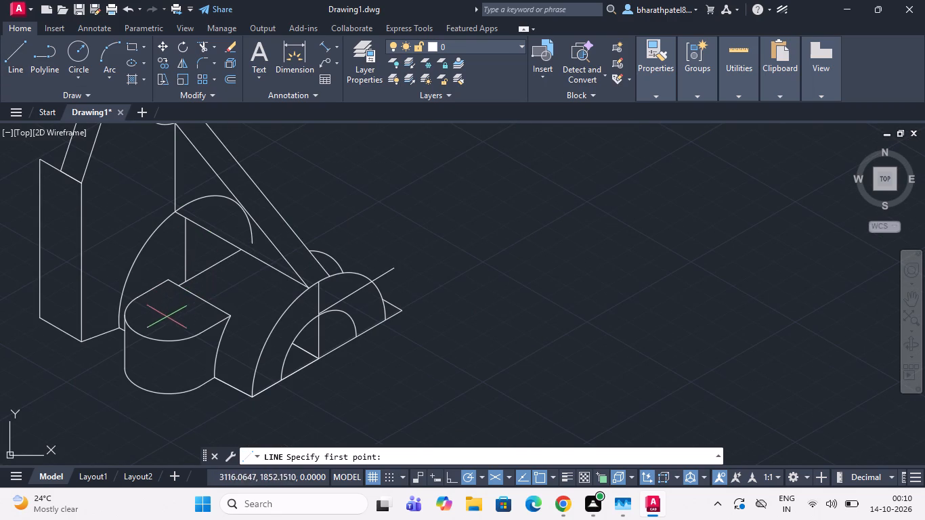
scroll(168, 328, "down", 1)
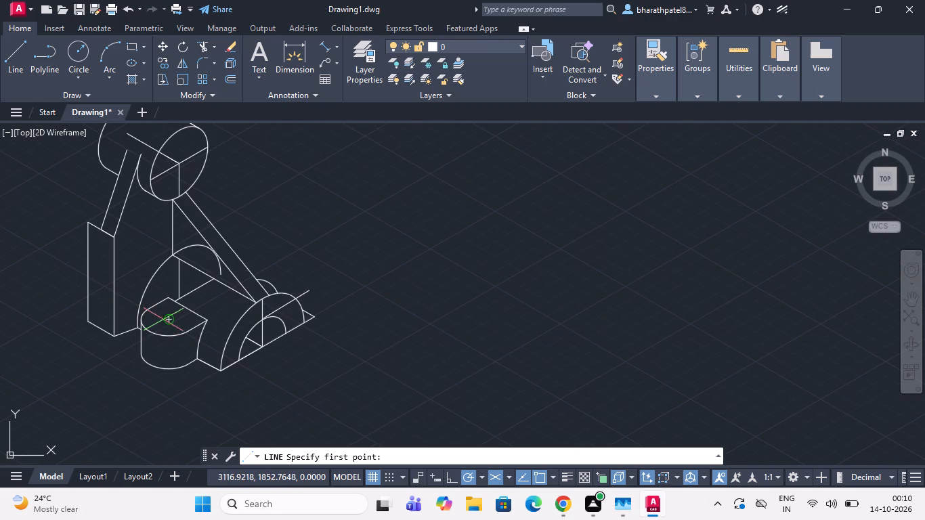
left_click(166, 320)
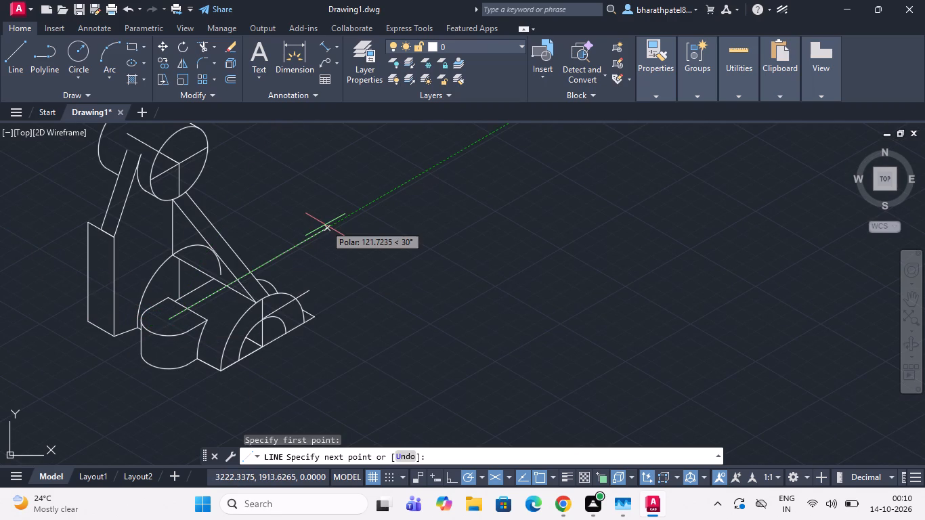
left_click(325, 225)
key("Escape")
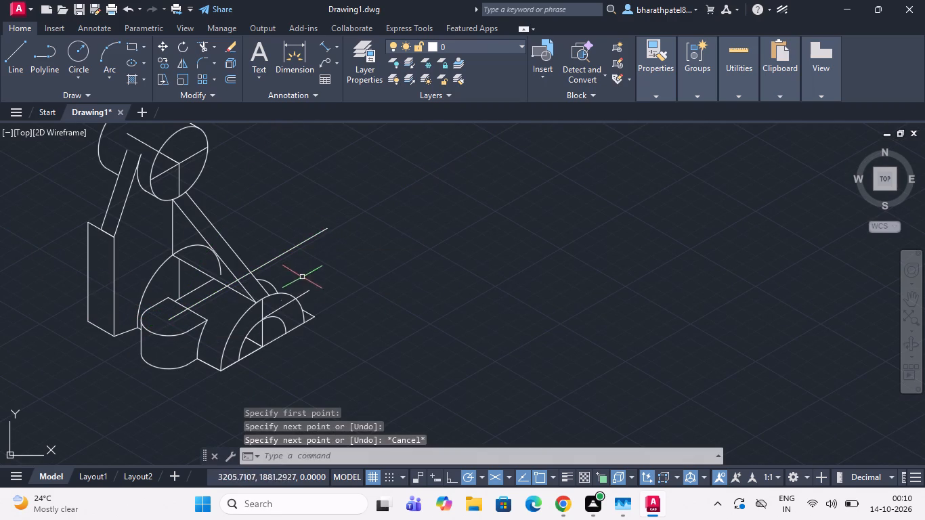
Draw a 150° construction line from the outer corner of the base edge, past the 30° construction line and over the back arch.
scroll(301, 292, "down", 2)
scroll(280, 288, "up", 4)
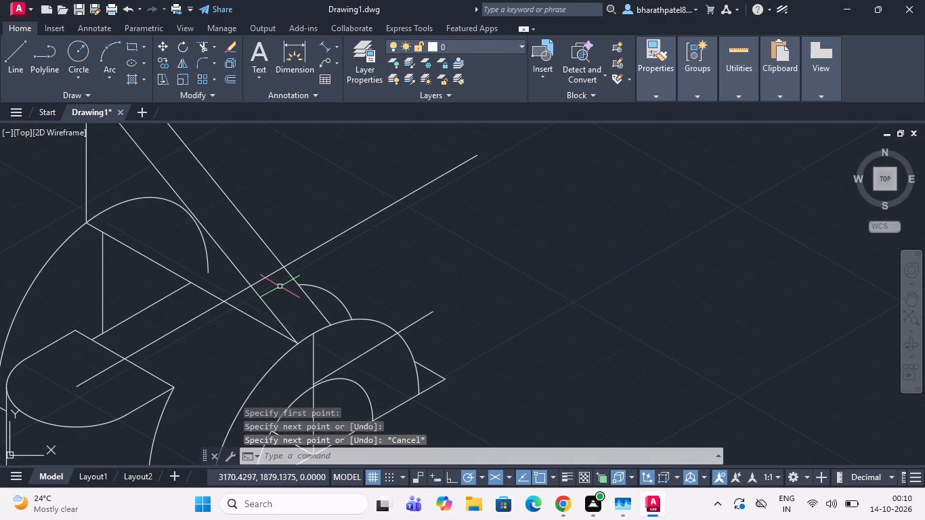
left_click(18, 43)
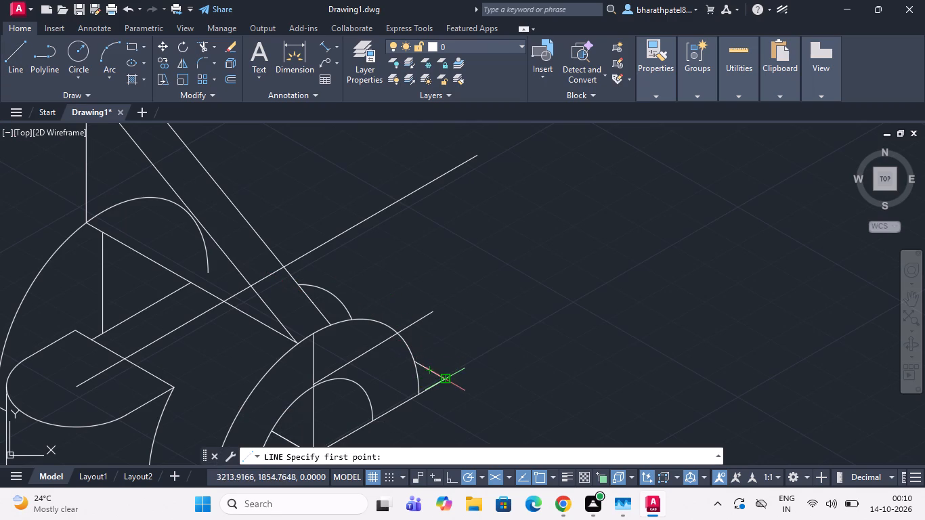
left_click(443, 380)
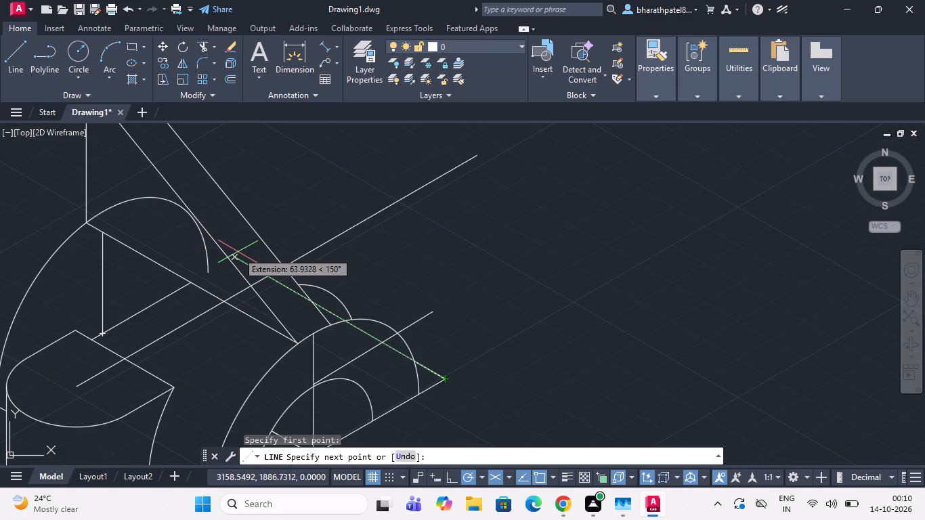
scroll(238, 252, "down", 3)
scroll(207, 234, "up", 3)
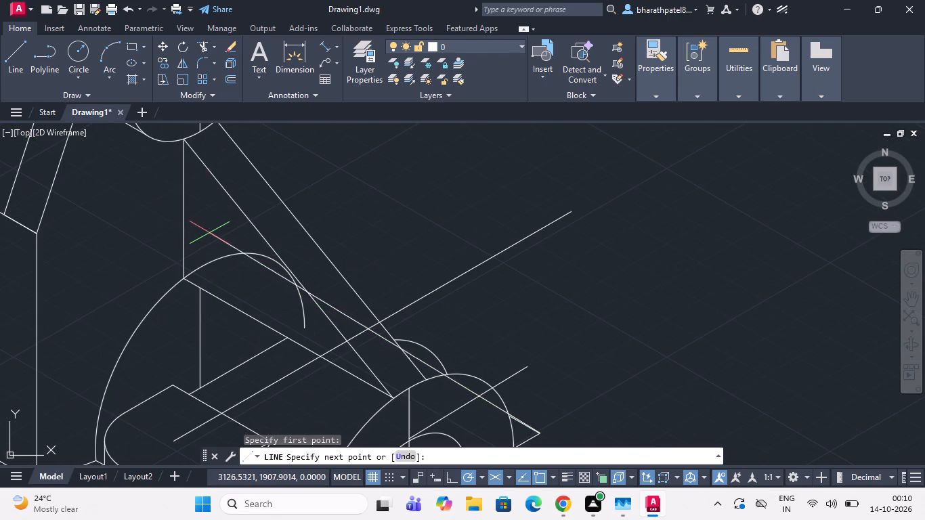
left_click(205, 235)
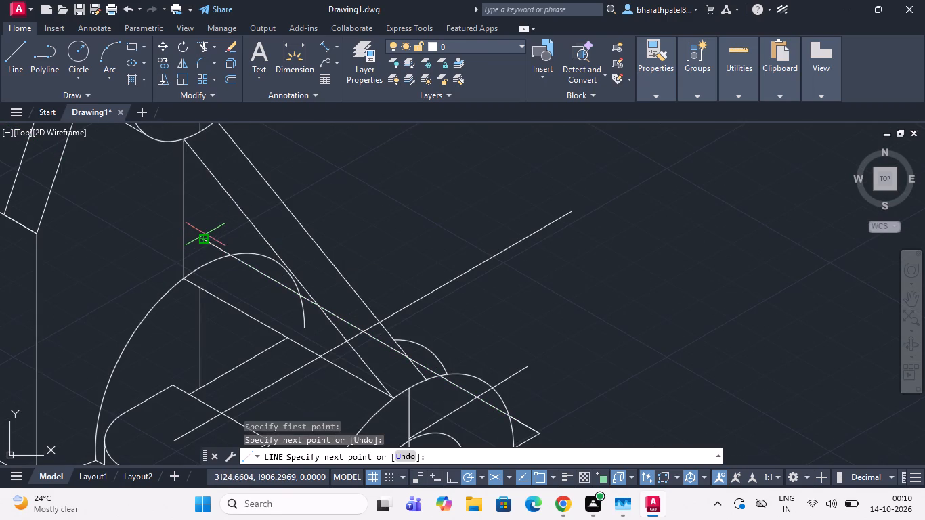
key("Escape")
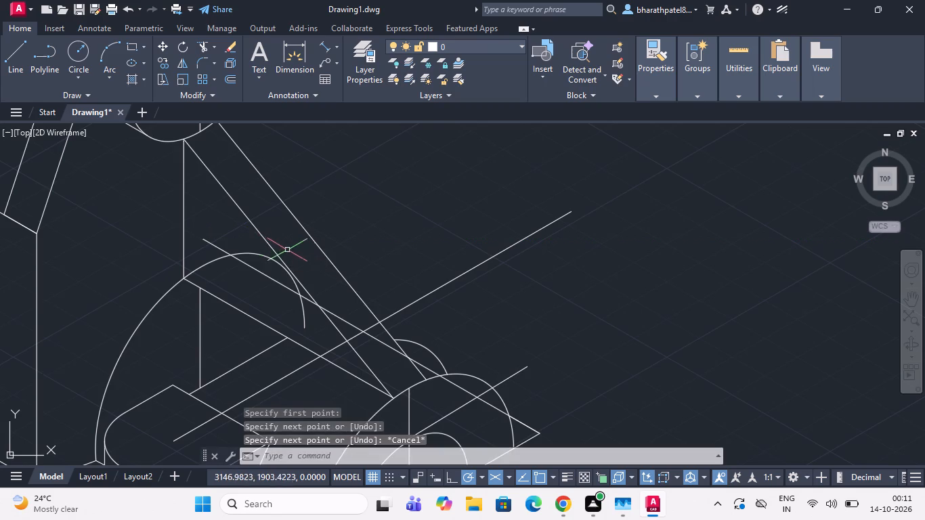
Draw an isocircle of radius 15 centred where the 30° and 150° construction lines cross.
scroll(295, 254, "down", 3)
scroll(326, 259, "up", 1)
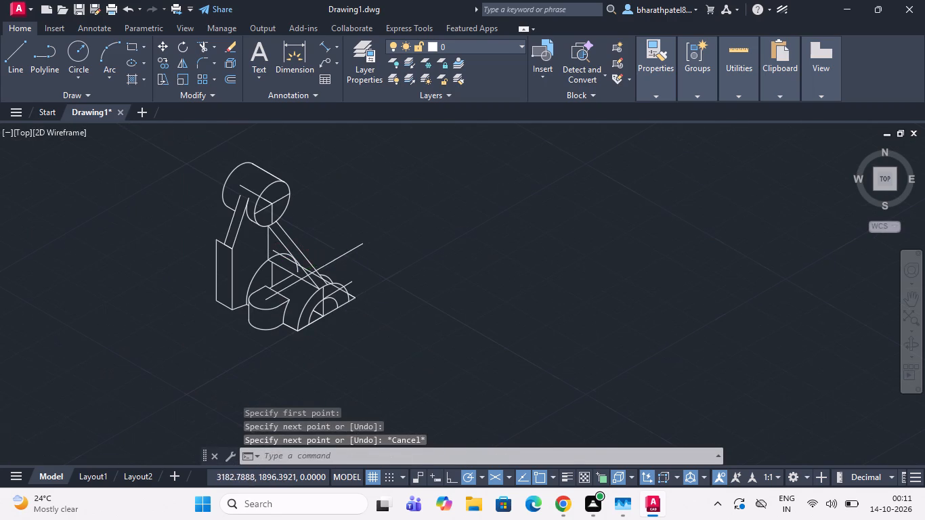
scroll(326, 259, "up", 3)
scroll(326, 259, "down", 1)
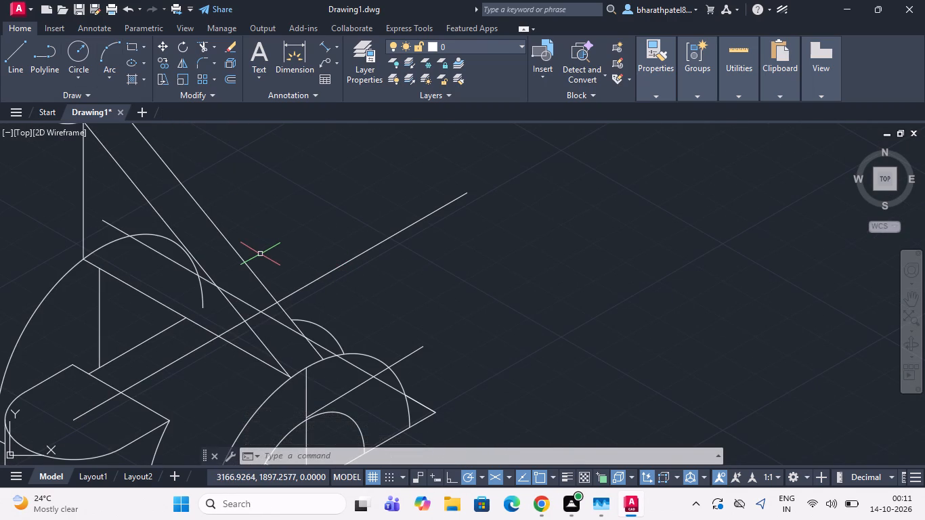
type("ell")
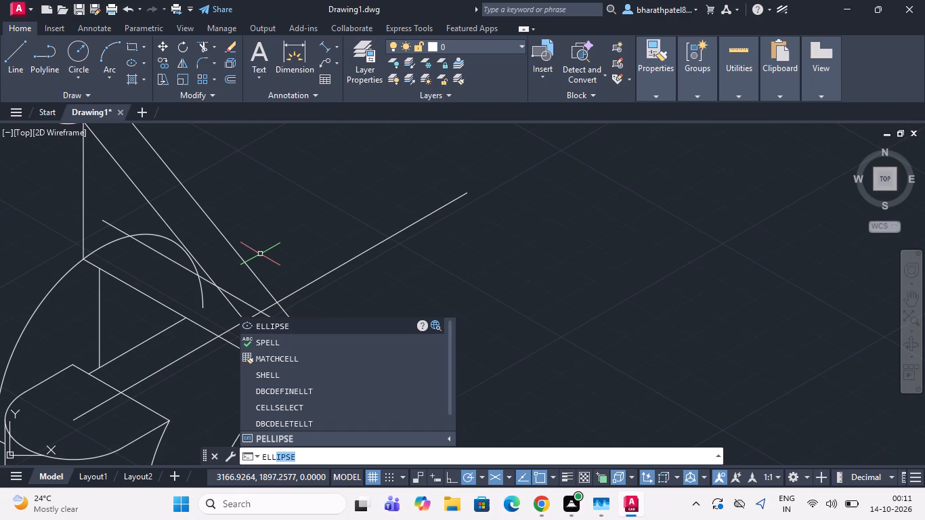
key("Return")
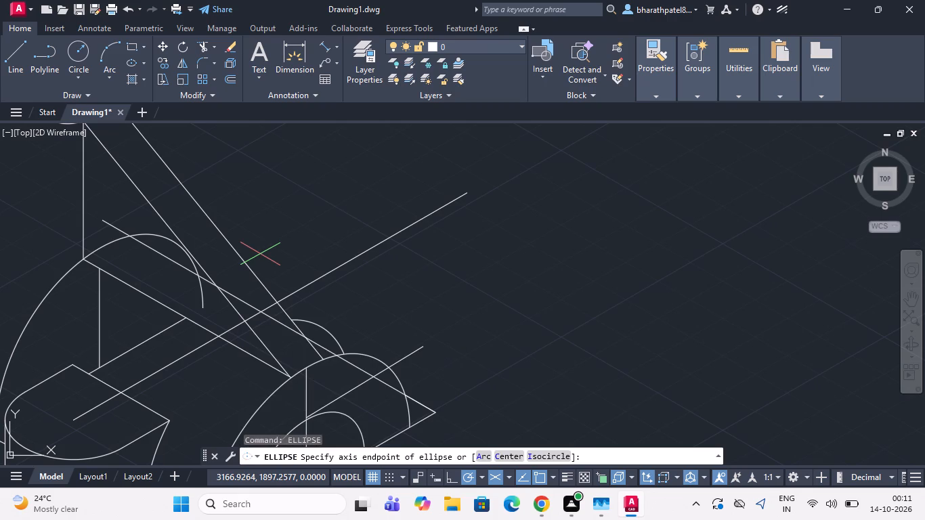
left_click(555, 456)
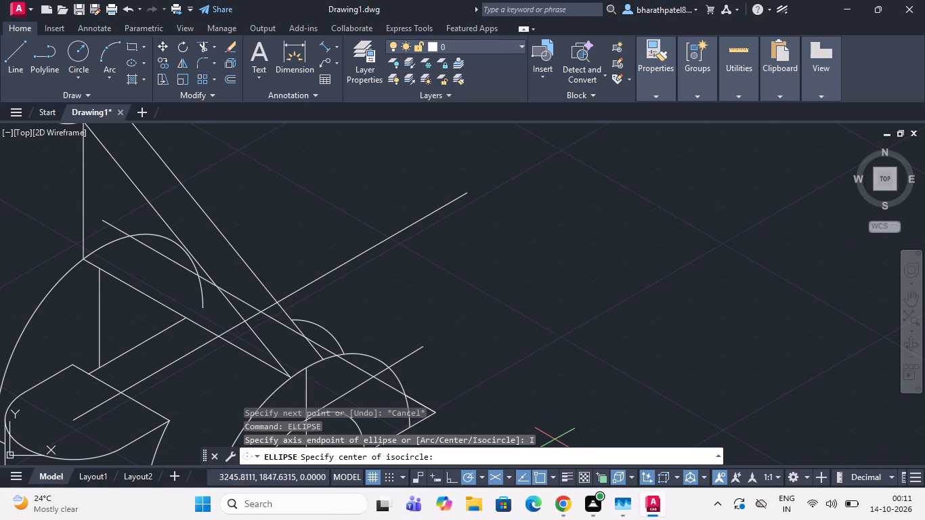
left_click(260, 310)
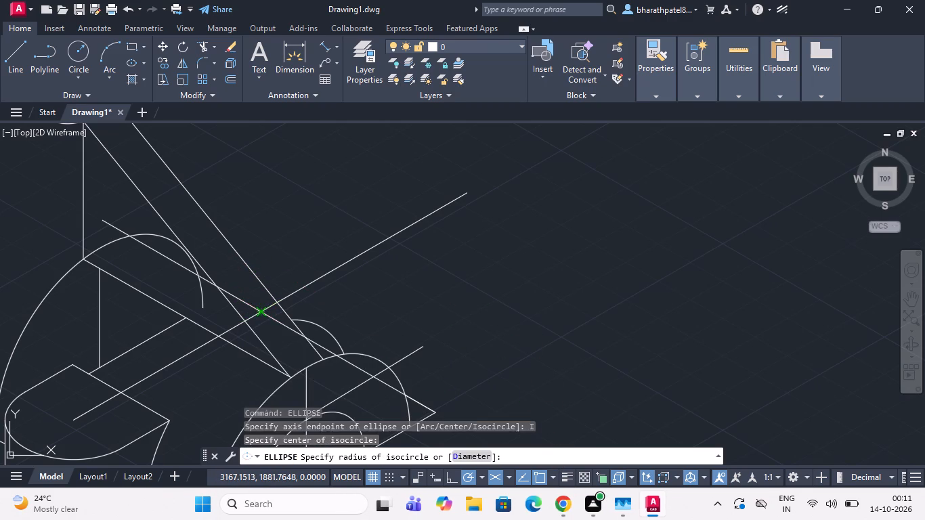
scroll(330, 307, "down", 2)
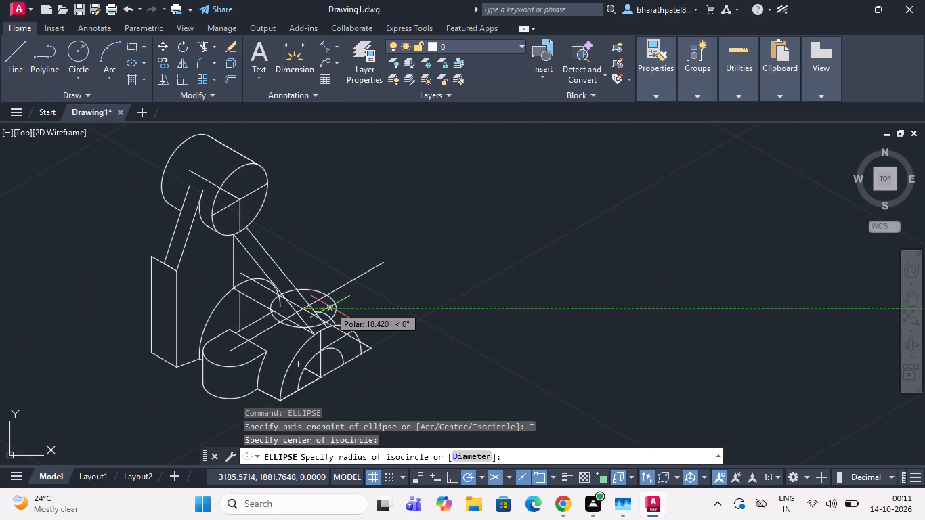
type("15")
key("Return")
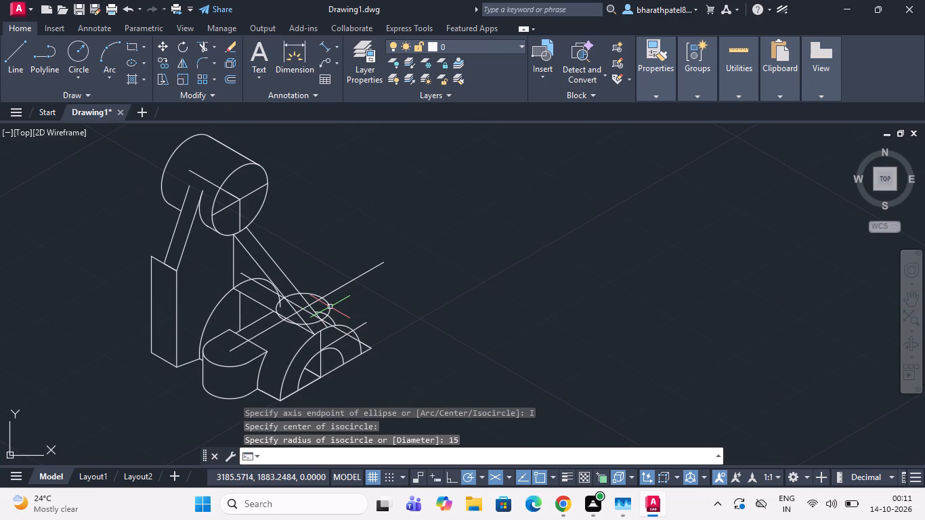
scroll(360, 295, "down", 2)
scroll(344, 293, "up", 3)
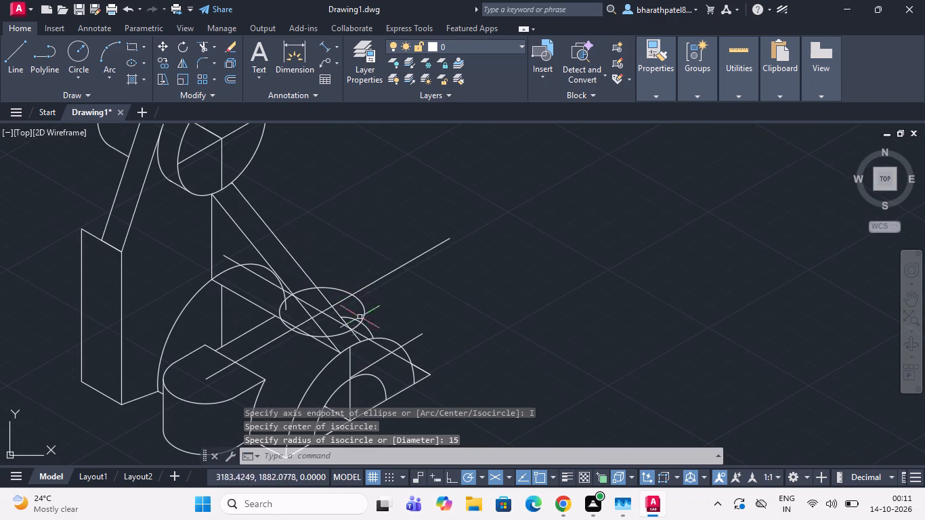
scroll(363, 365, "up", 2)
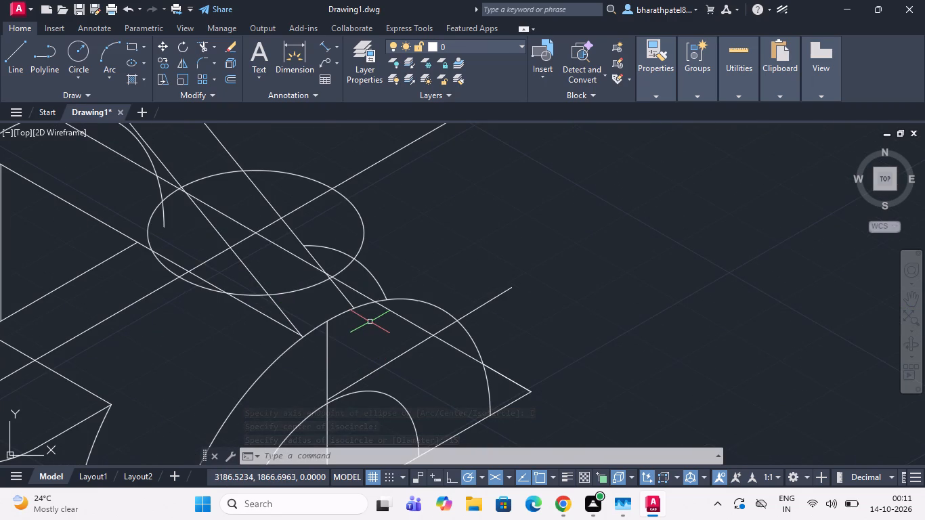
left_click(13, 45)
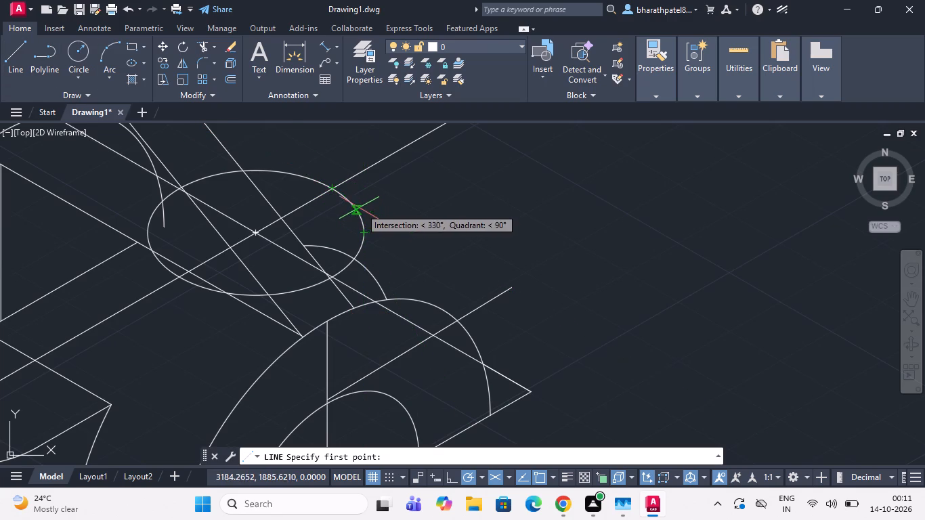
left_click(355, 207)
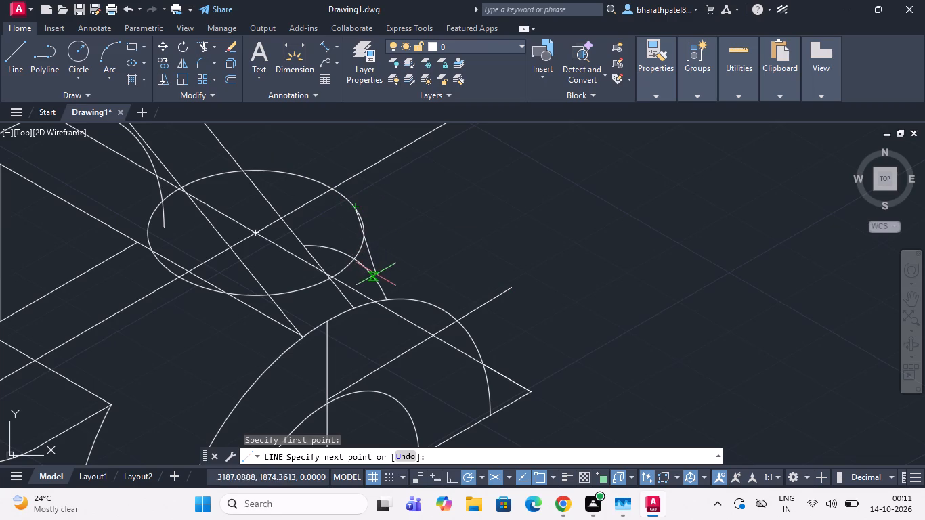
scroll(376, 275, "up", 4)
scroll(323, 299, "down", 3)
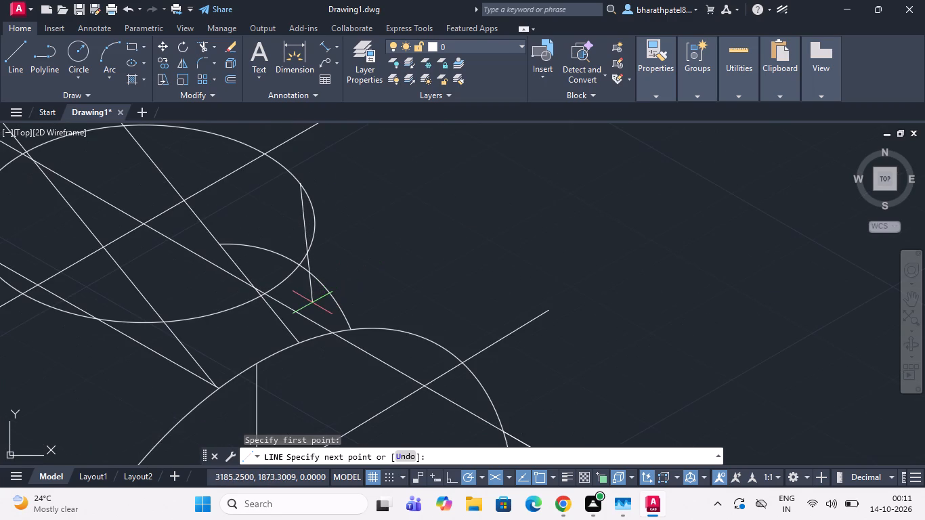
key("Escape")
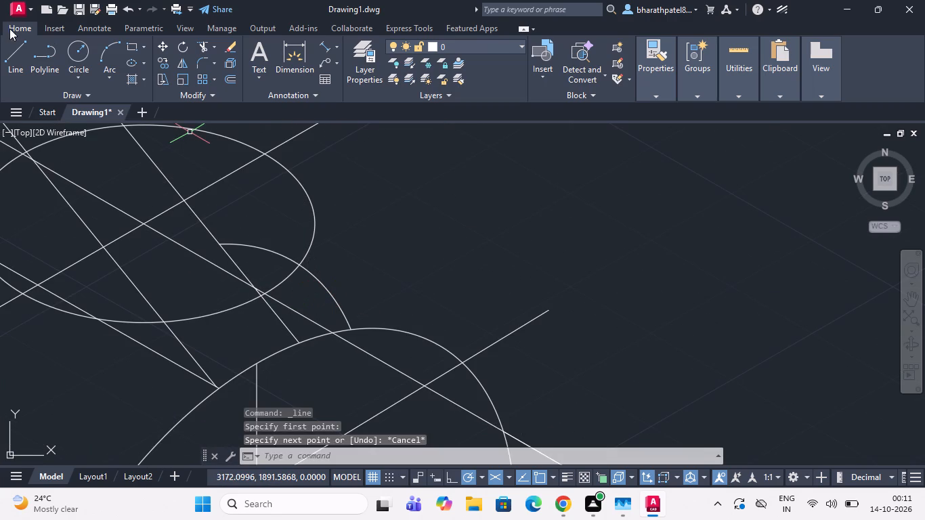
Draw a vertical line about 13.6 units long downward from the new isocircle's right quadrant, ending just inside the front arch.
left_click(8, 56)
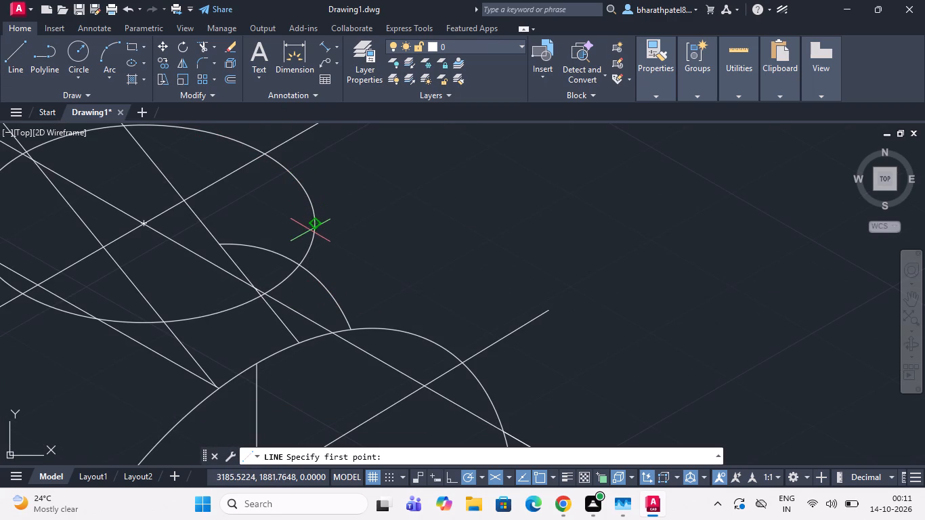
left_click(313, 220)
scroll(314, 219, "down", 4)
scroll(314, 240, "up", 4)
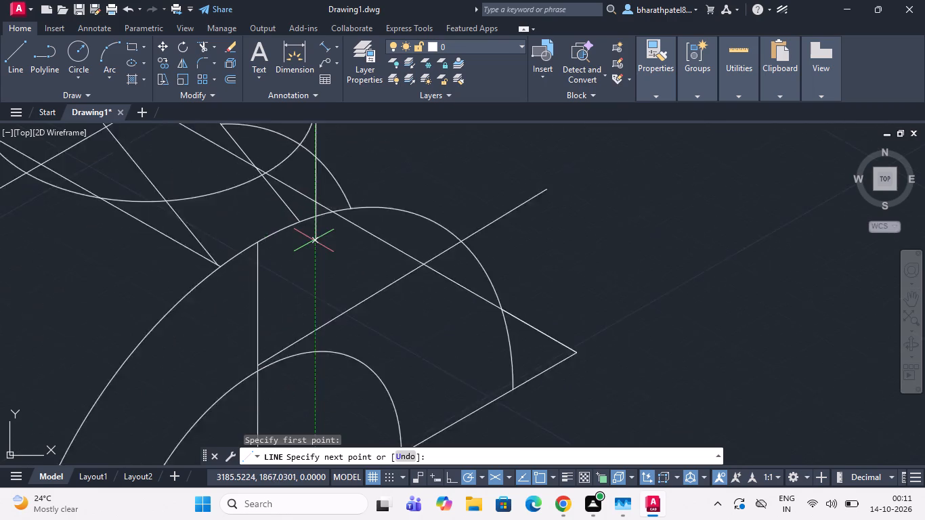
scroll(314, 240, "up", 1)
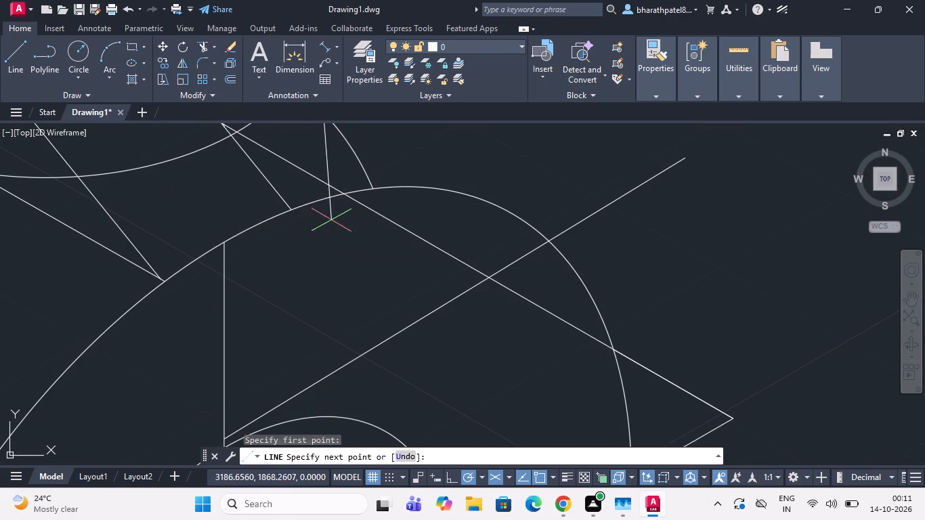
left_click(320, 222)
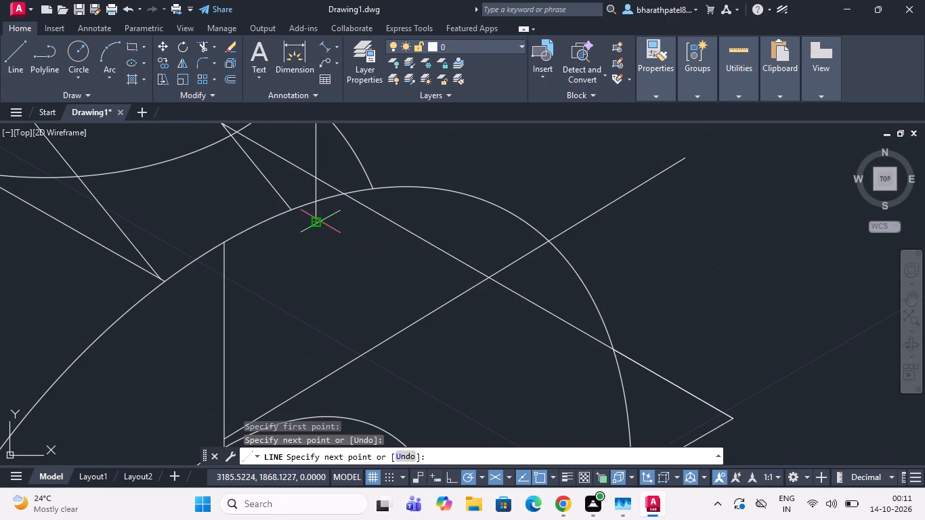
key("Escape")
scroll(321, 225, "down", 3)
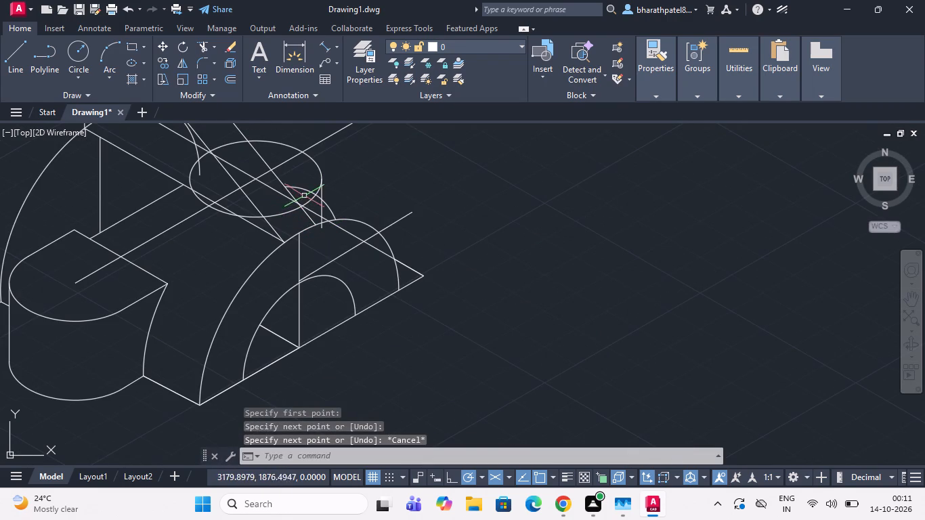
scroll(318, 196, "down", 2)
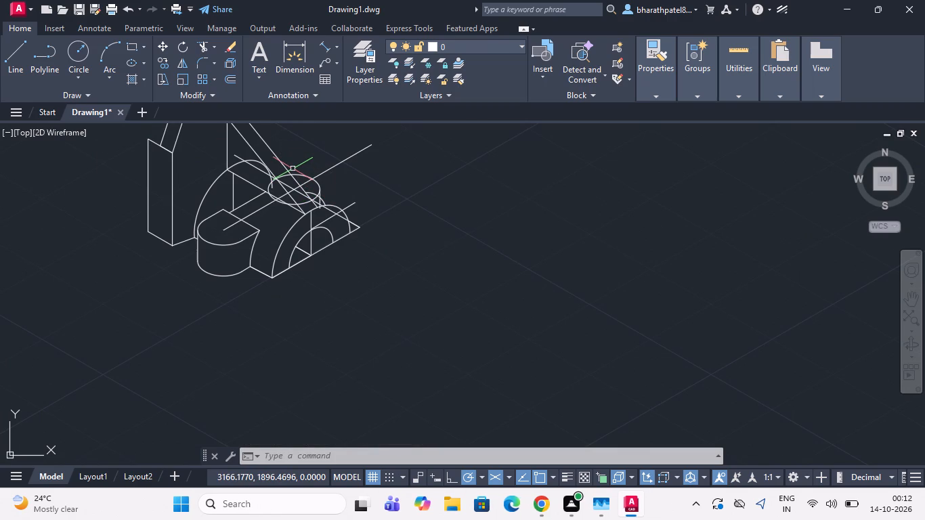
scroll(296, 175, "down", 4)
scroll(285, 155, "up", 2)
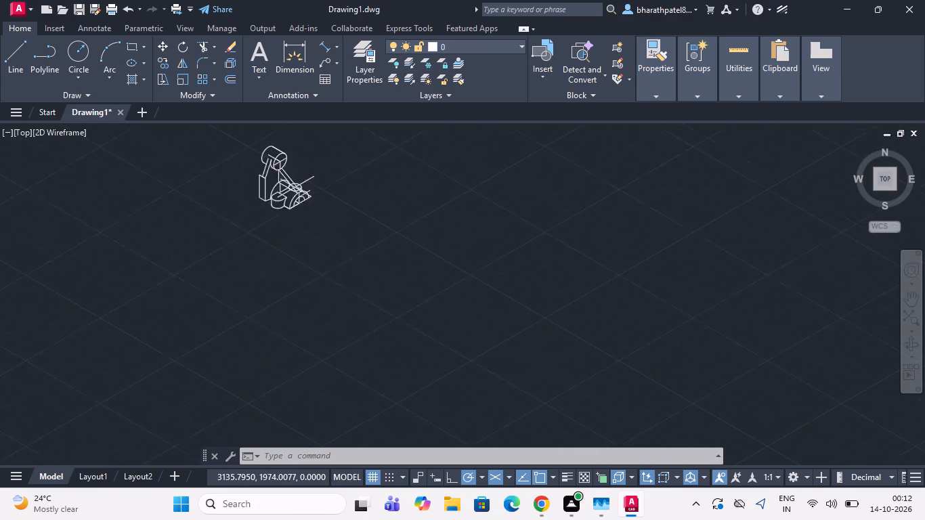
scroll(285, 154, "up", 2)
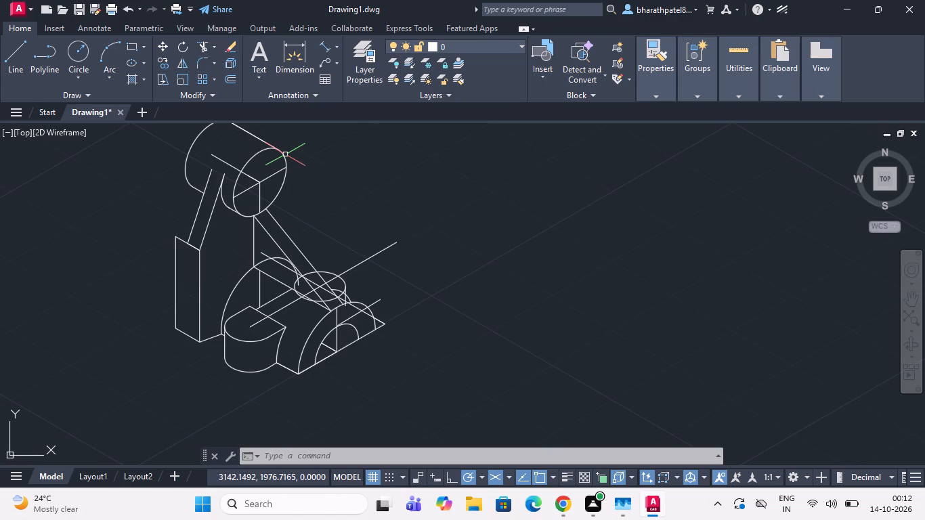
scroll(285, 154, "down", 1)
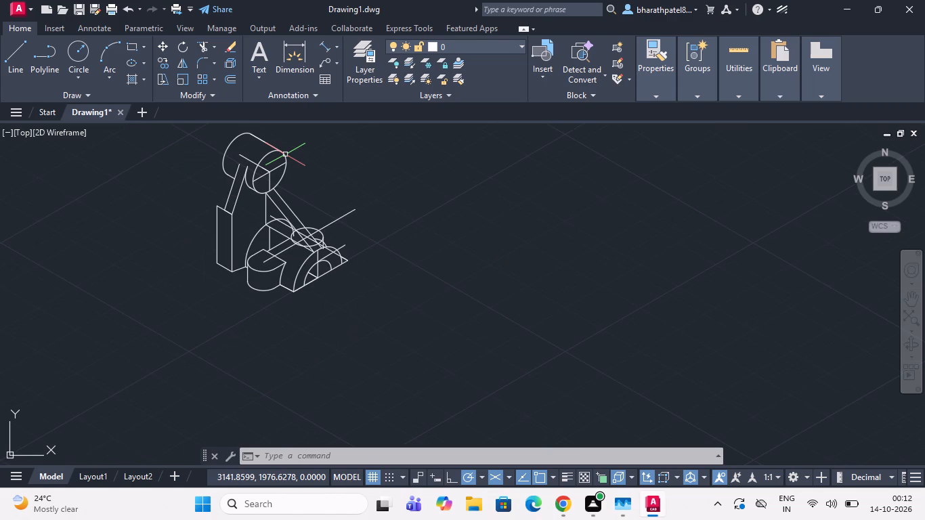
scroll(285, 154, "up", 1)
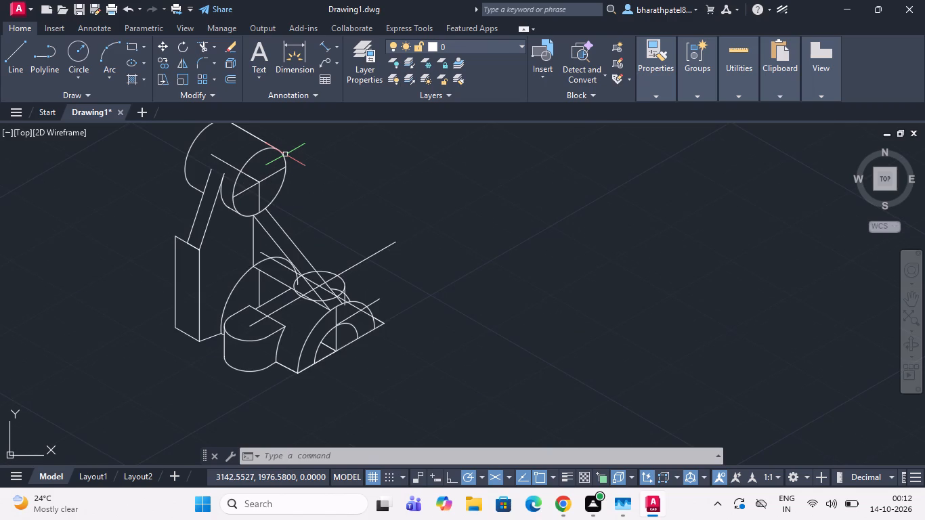
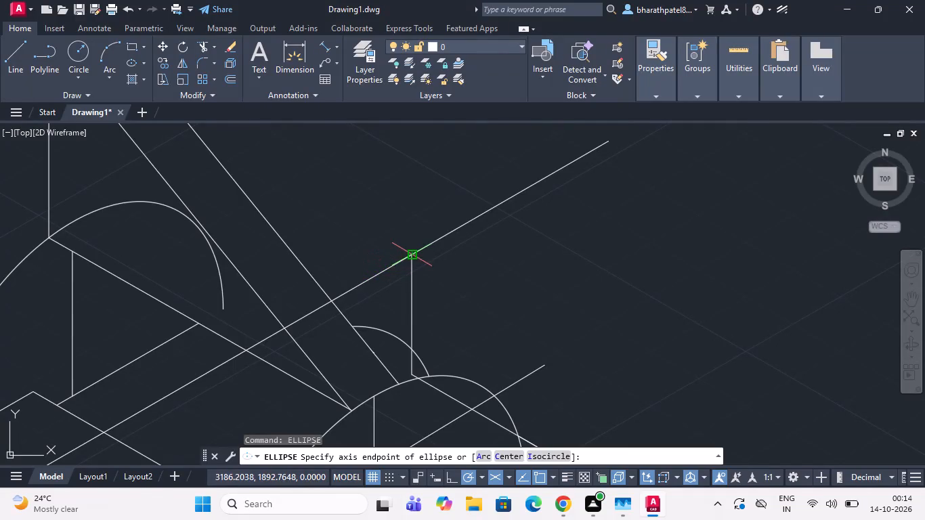
Draw an isocircle of radius 15 centred on the upper end of the vertical line rising behind the front arch.
left_click(415, 255)
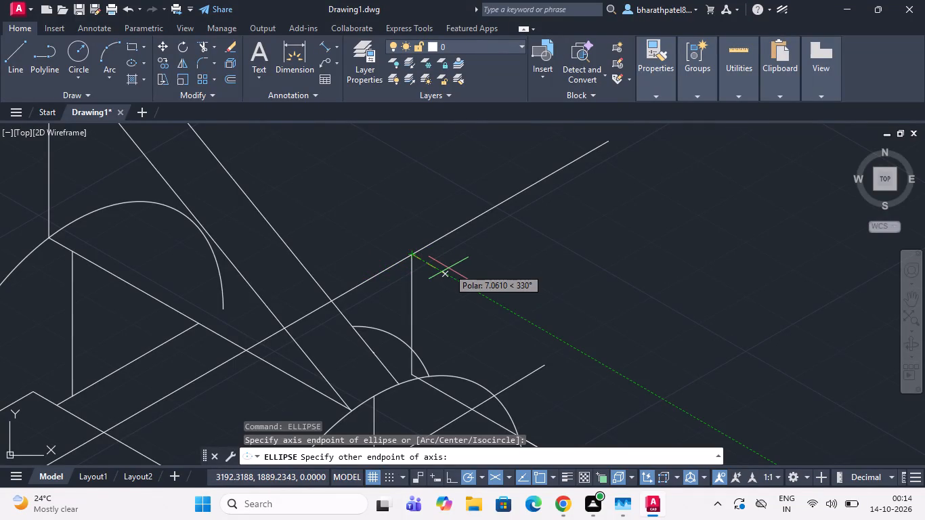
key("Escape")
type("ell")
key("Return")
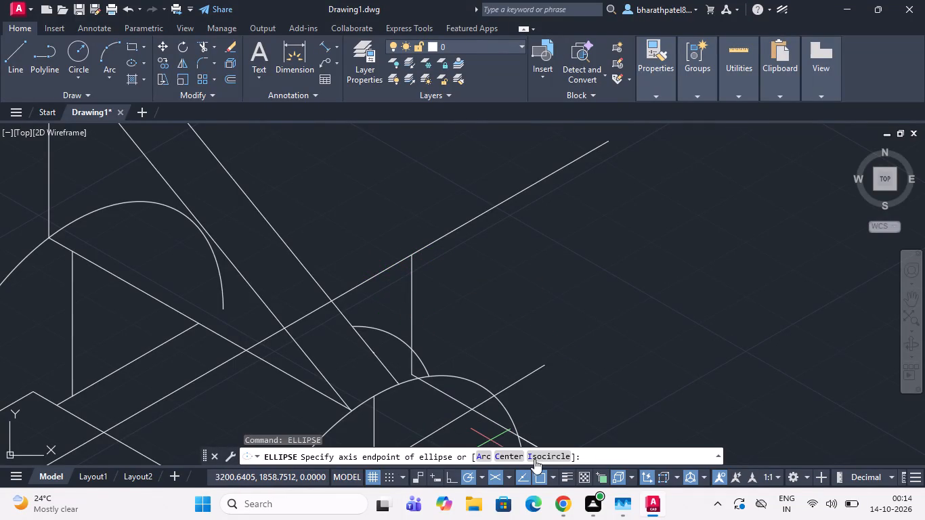
left_click(536, 450)
left_click(540, 456)
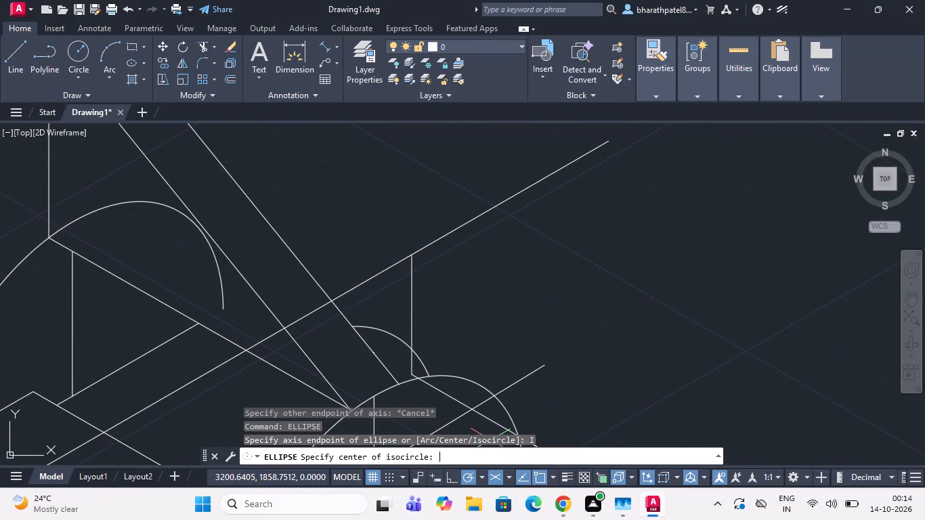
left_click(406, 257)
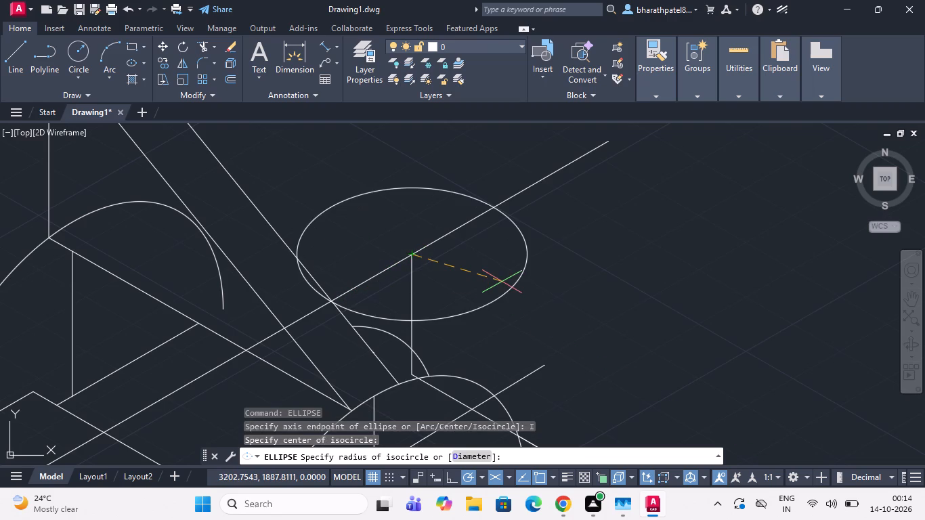
type("15")
key("Return")
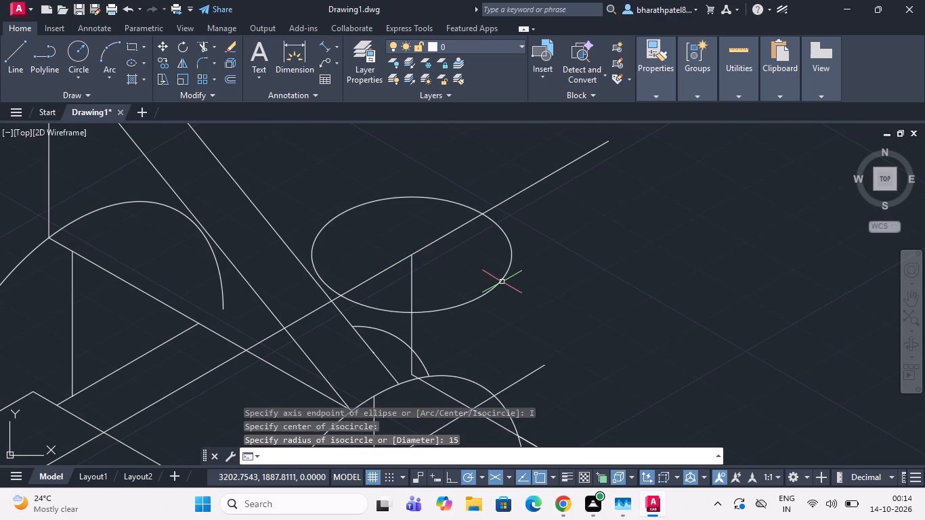
Copy the radius 15 isocircle from its centre 22 units straight down to the vertical line's lower end.
scroll(441, 262, "down", 3)
scroll(457, 288, "up", 2)
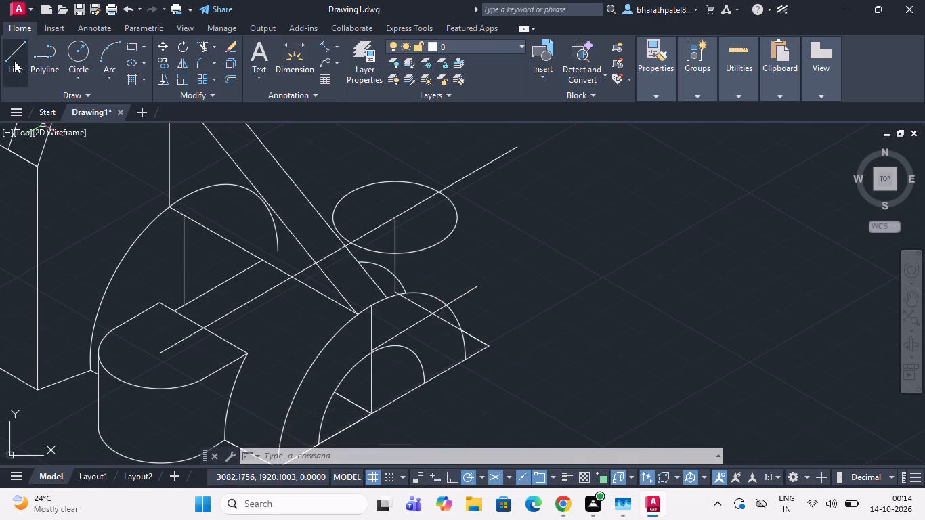
left_click(395, 253)
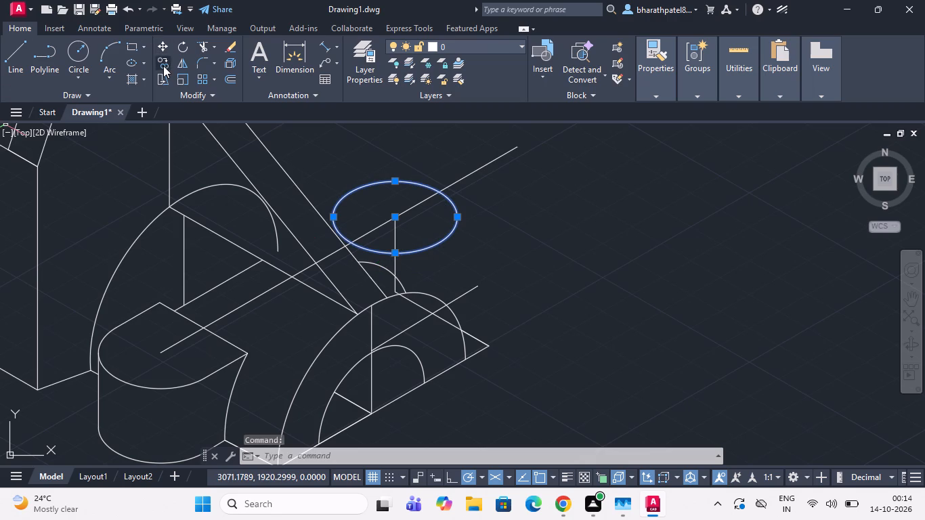
left_click(163, 63)
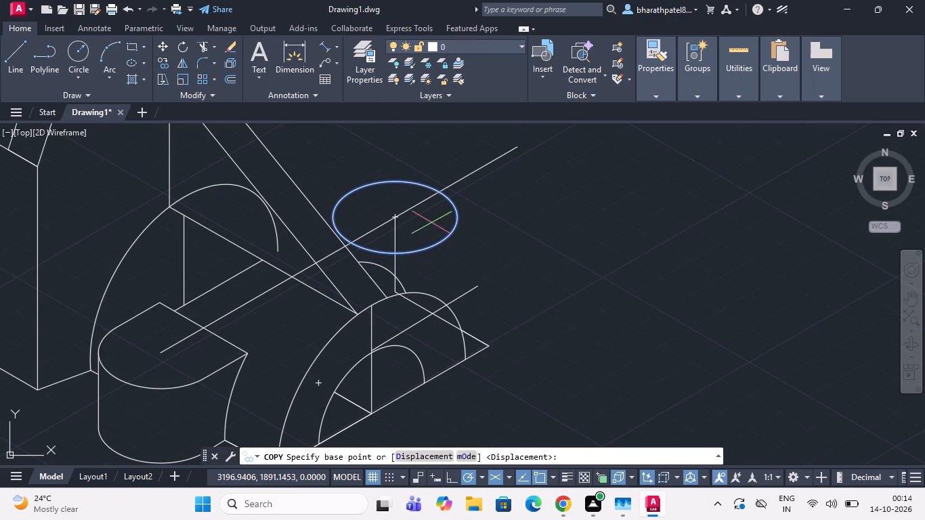
left_click(395, 217)
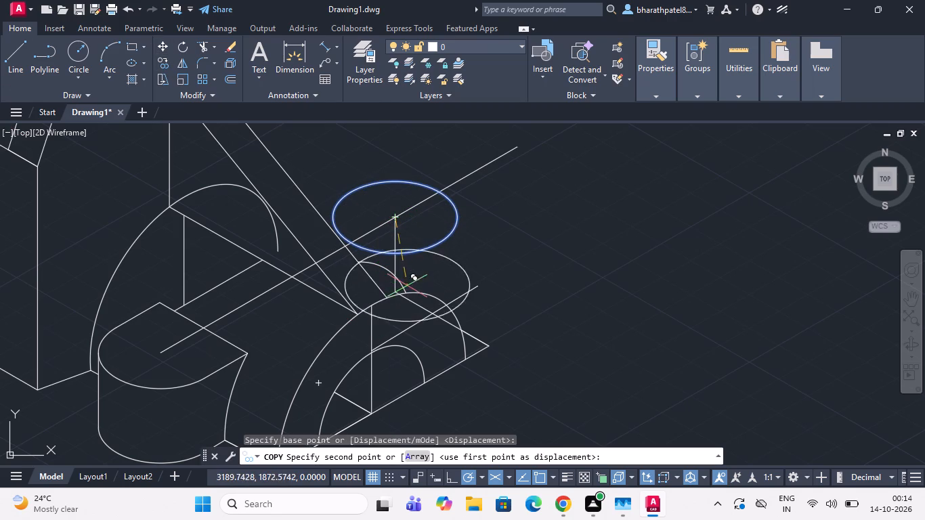
scroll(393, 293, "up", 3)
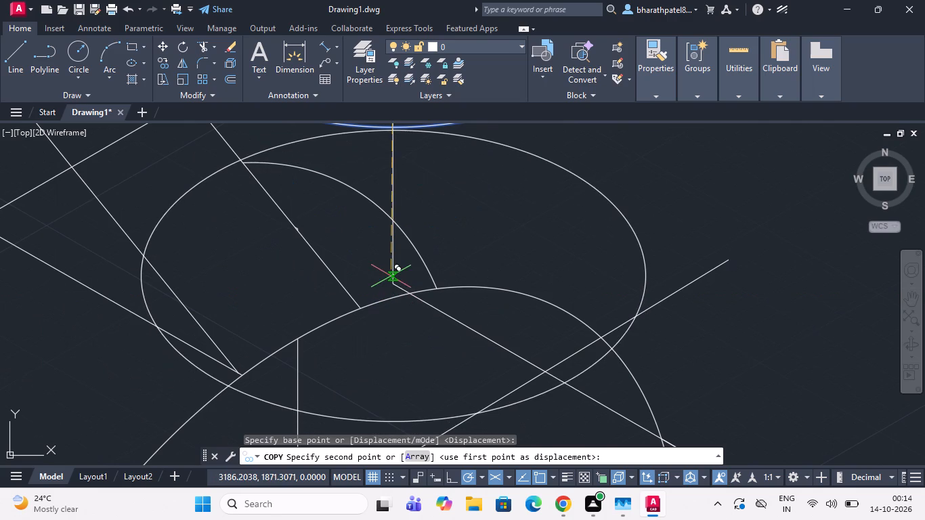
left_click(393, 282)
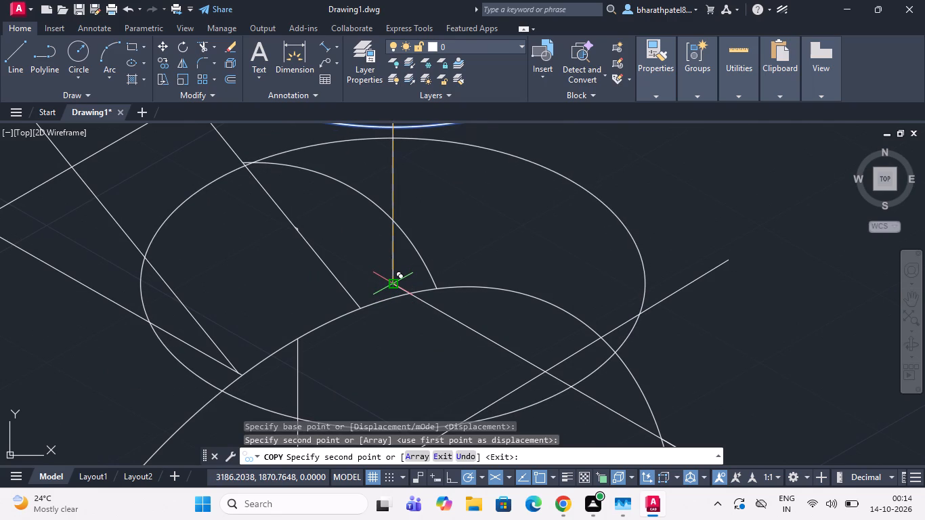
key("Escape")
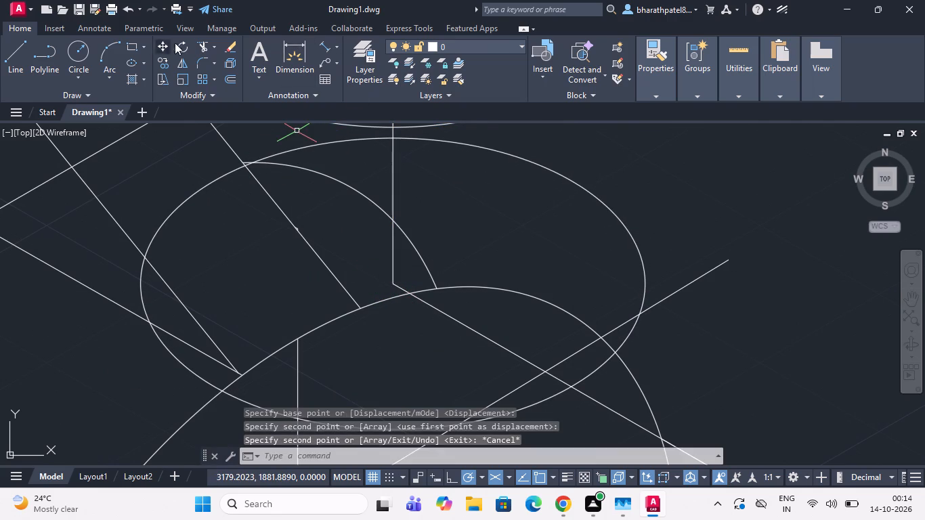
Trim the copied isocircle where it crosses the slanted rib and runs inside the front arch.
left_click(197, 42)
left_click(225, 175)
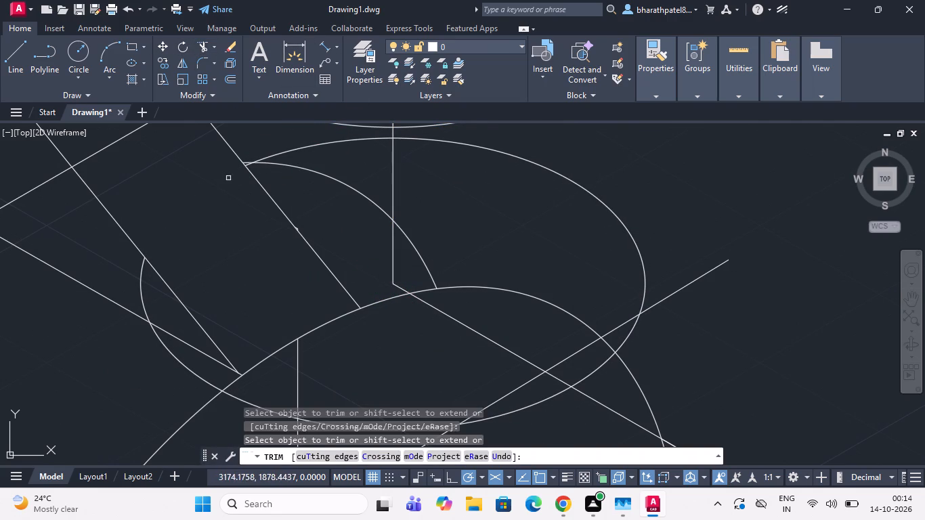
left_click(117, 274)
left_click(151, 301)
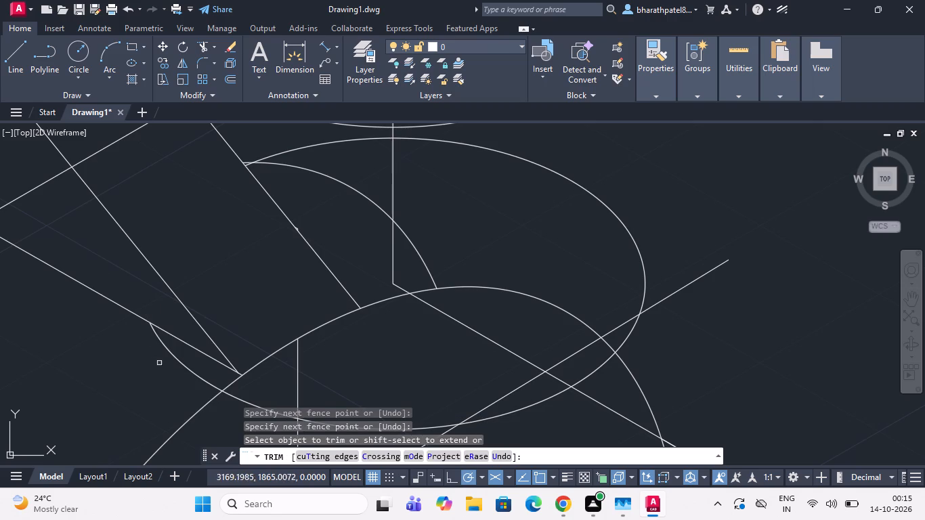
left_click(172, 355)
left_click(246, 399)
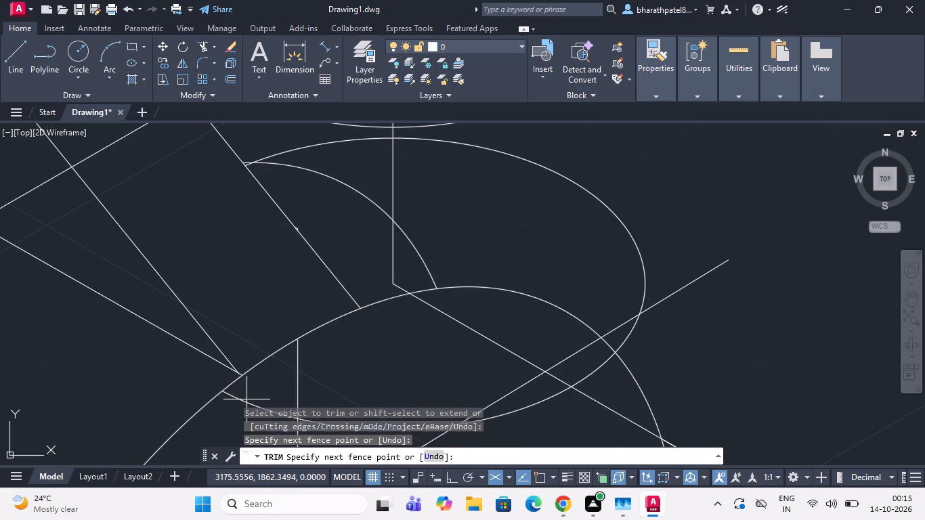
left_click(238, 410)
scroll(492, 312, "down", 2)
scroll(444, 376, "up", 2)
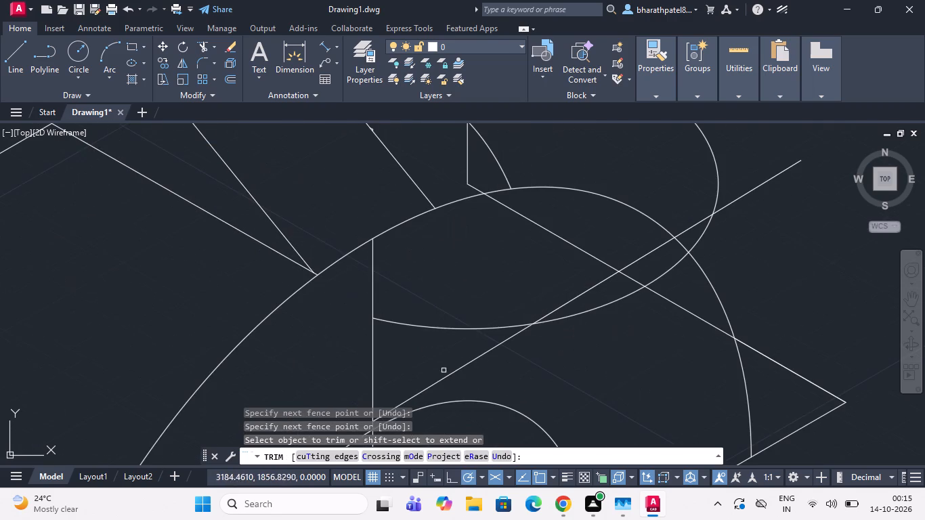
left_click_drag(483, 293, 471, 313)
left_click(423, 353)
left_click_drag(612, 286, 612, 294)
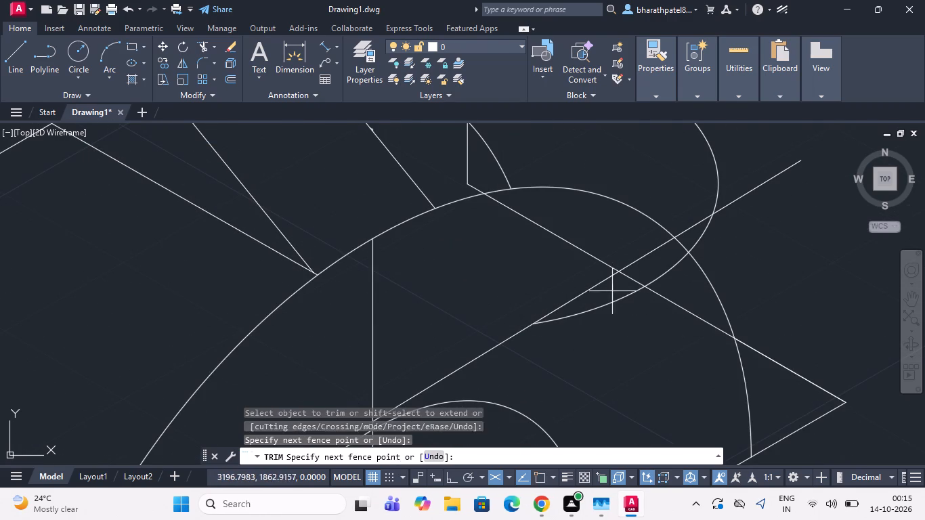
left_click(607, 337)
left_click(670, 266)
Trim the 30° line's excess beyond the lower isocircle and the front arch.
scroll(670, 267, "down", 2)
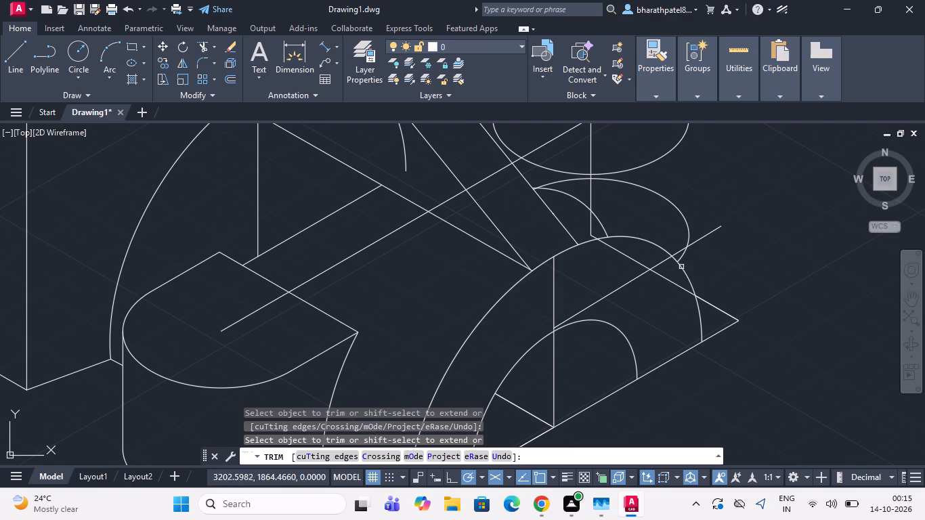
left_click(698, 238)
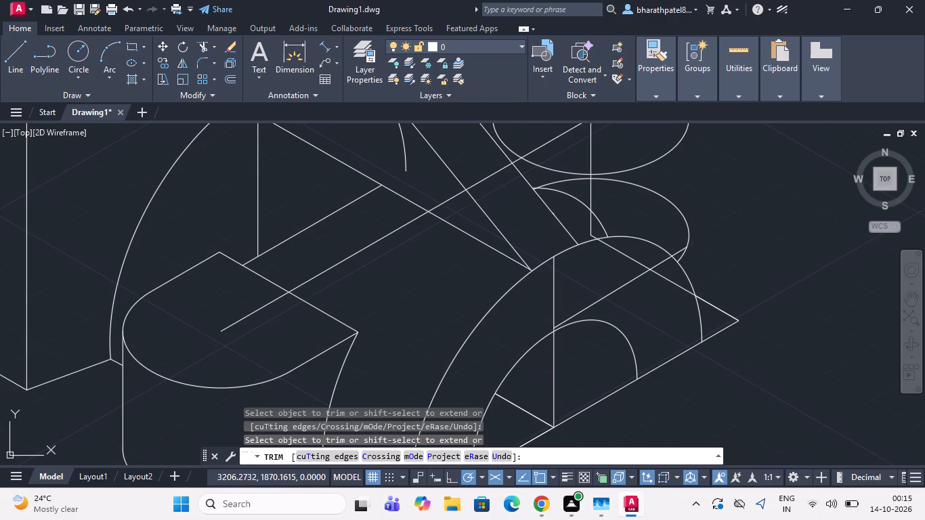
scroll(682, 248, "up", 2)
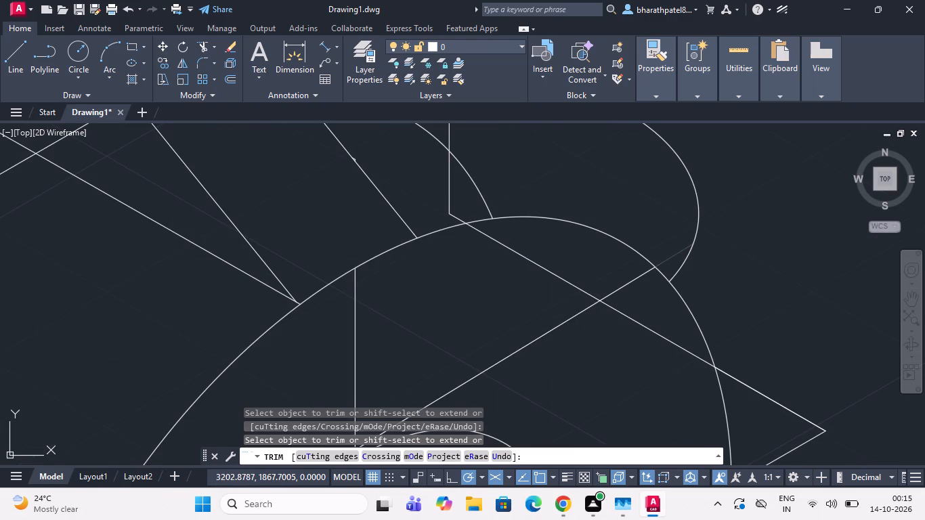
left_click(676, 255)
Draw a vertical edge joining the right quadrants of the upper and lower isocircles.
scroll(674, 253, "down", 3)
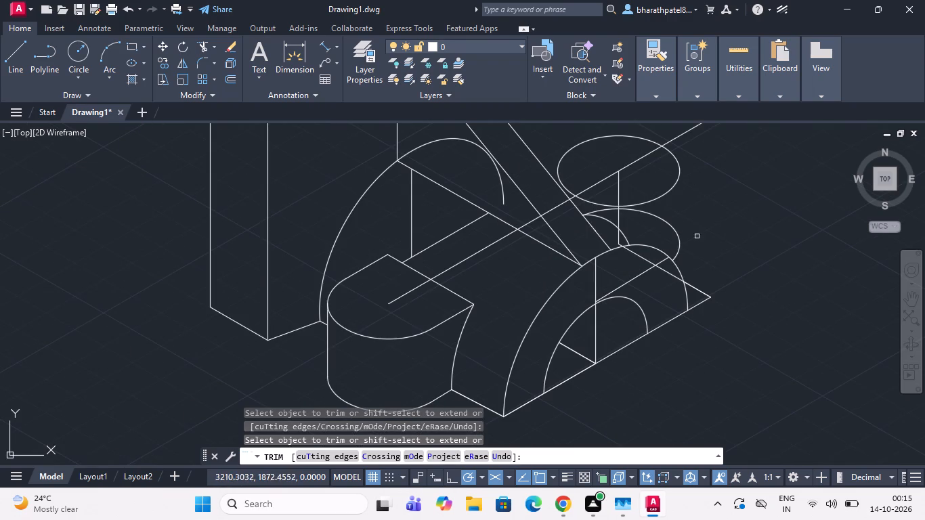
left_click(12, 62)
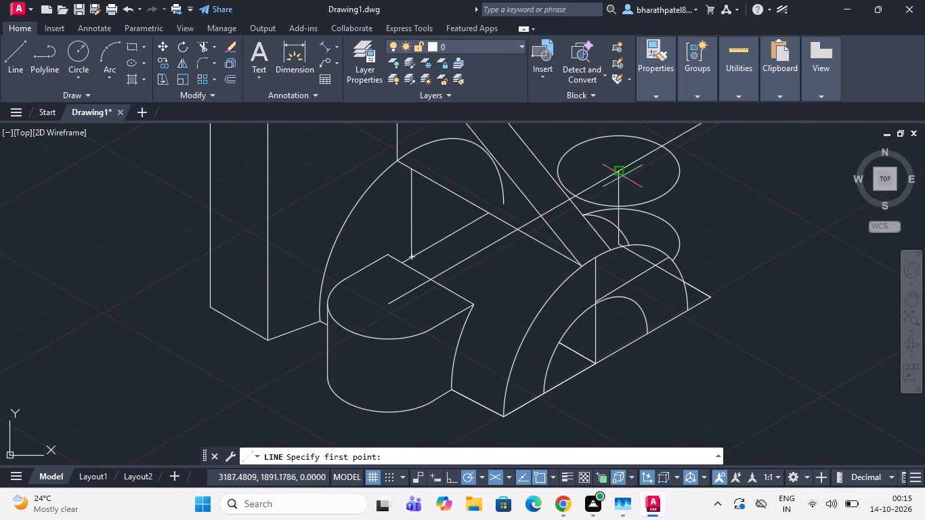
left_click(679, 171)
scroll(677, 224, "up", 3)
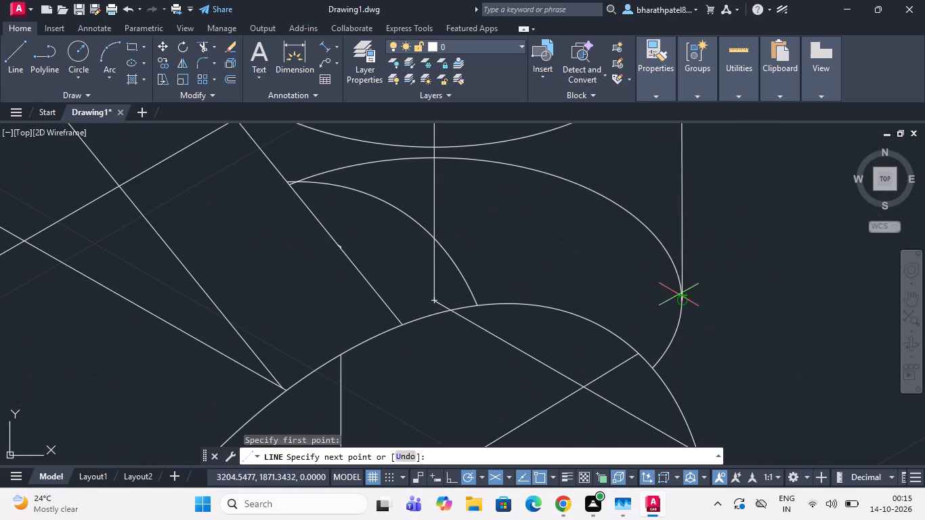
left_click(681, 301)
key("grave")
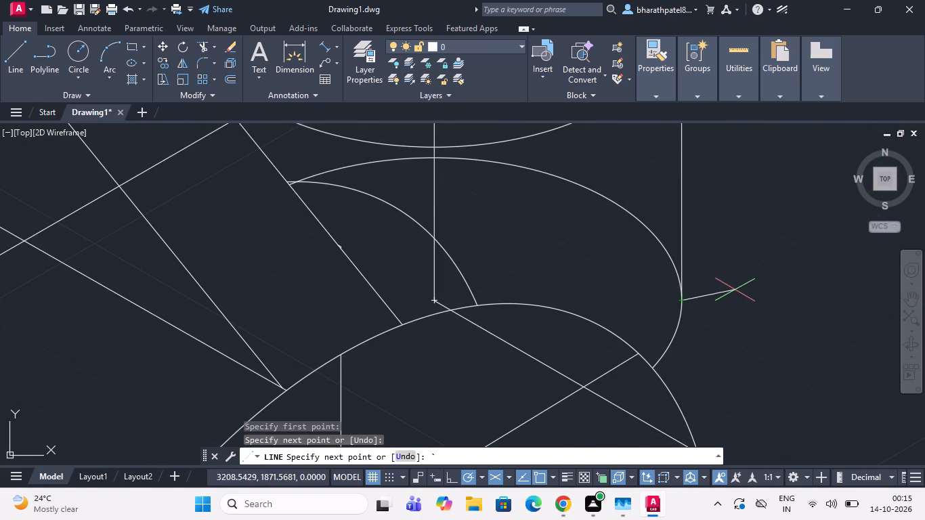
scroll(720, 286, "down", 2)
key("Escape")
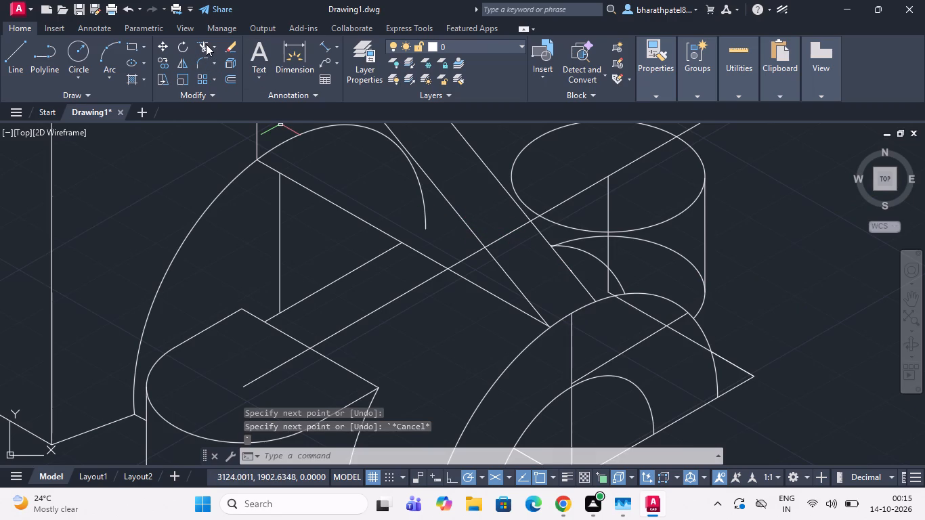
Trim away the hidden upper arc of the lower isocircle between the rib and the vertical edge.
left_click_drag(205, 43, 598, 214)
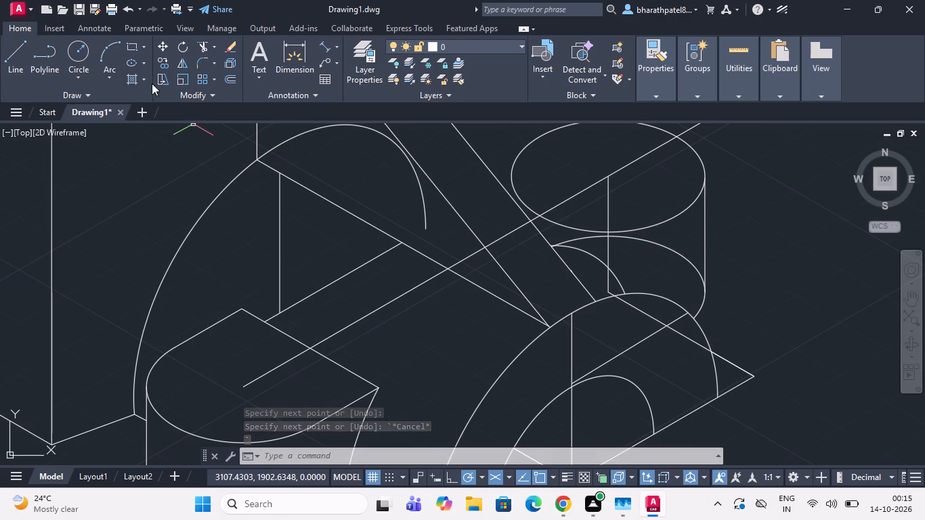
left_click(164, 60)
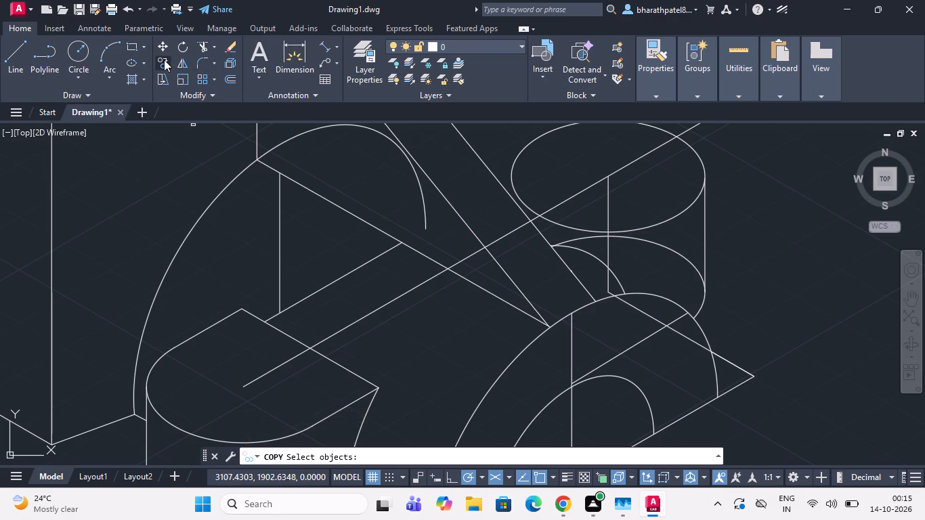
left_click(200, 43)
left_click(200, 44)
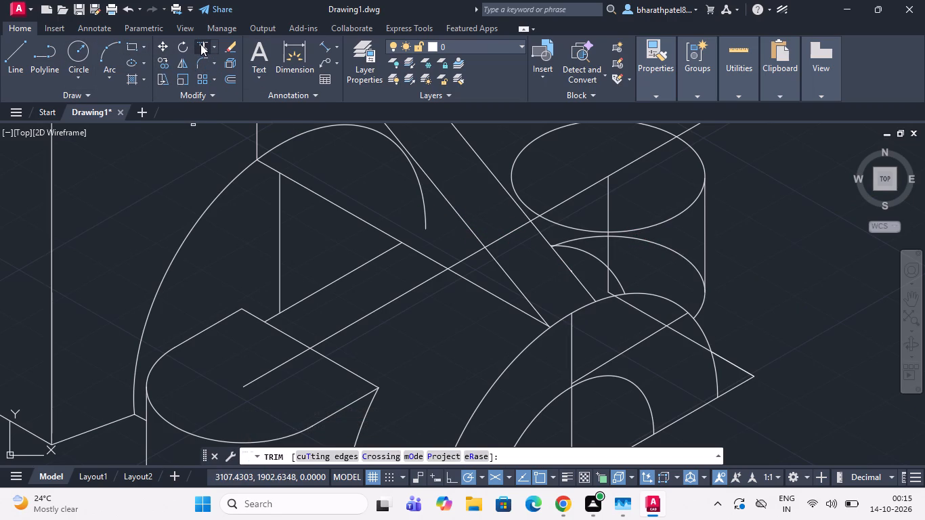
left_click(651, 242)
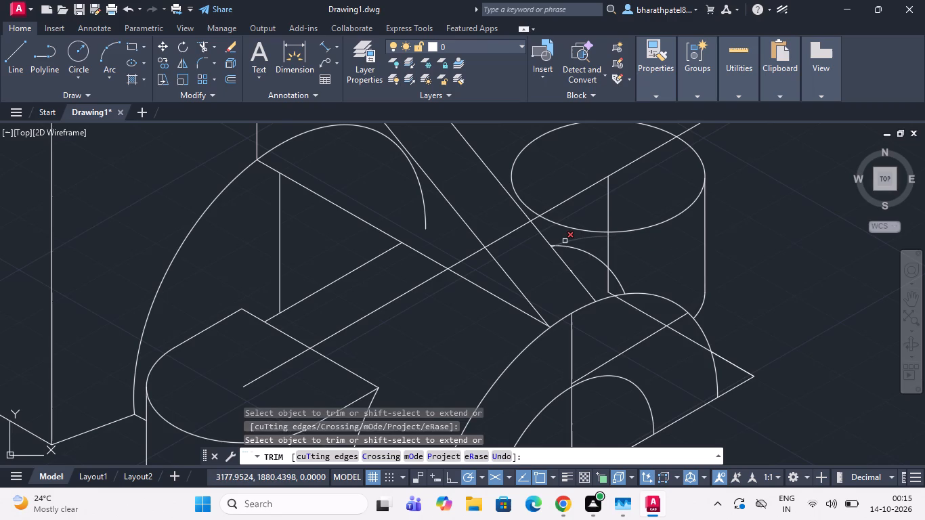
left_click(565, 241)
scroll(565, 241, "down", 2)
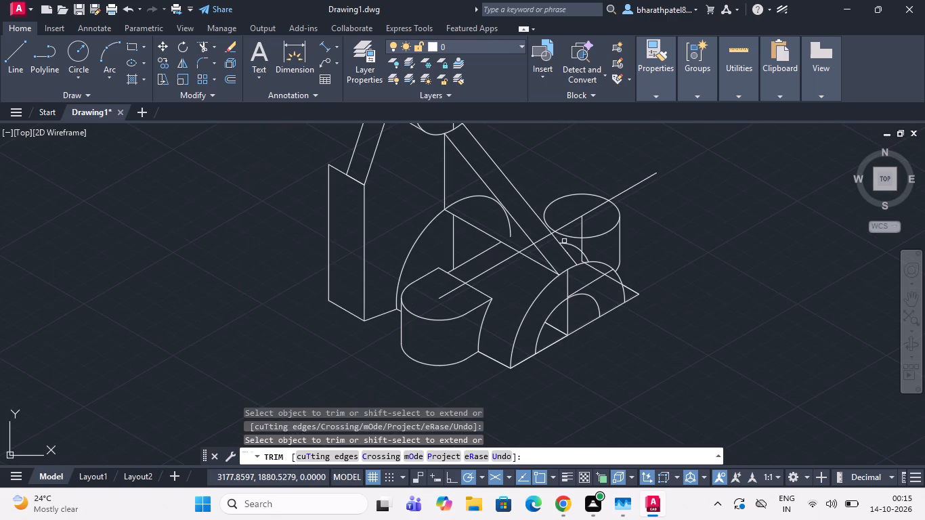
Draw a 330° line about 39 units long from the upper isocircle's centre, then back about 63 units at 150° past its far side.
left_click(16, 51)
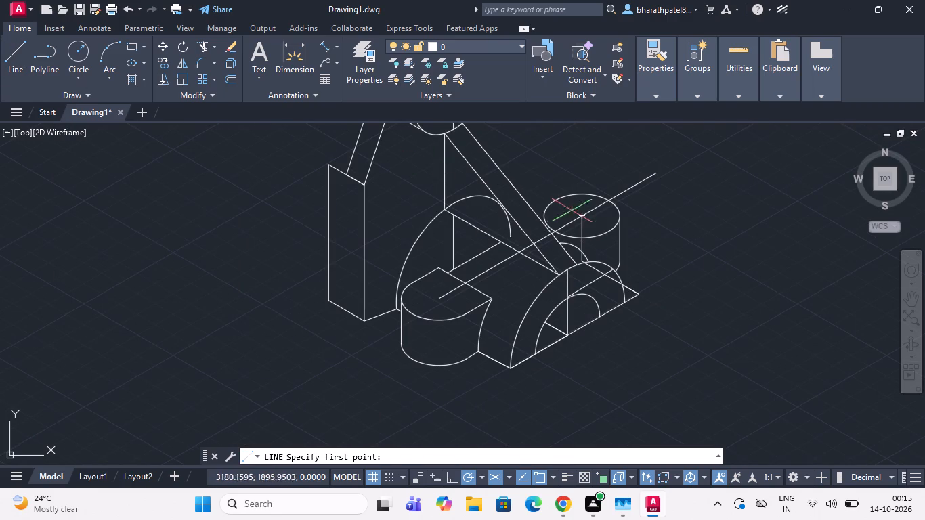
left_click(583, 213)
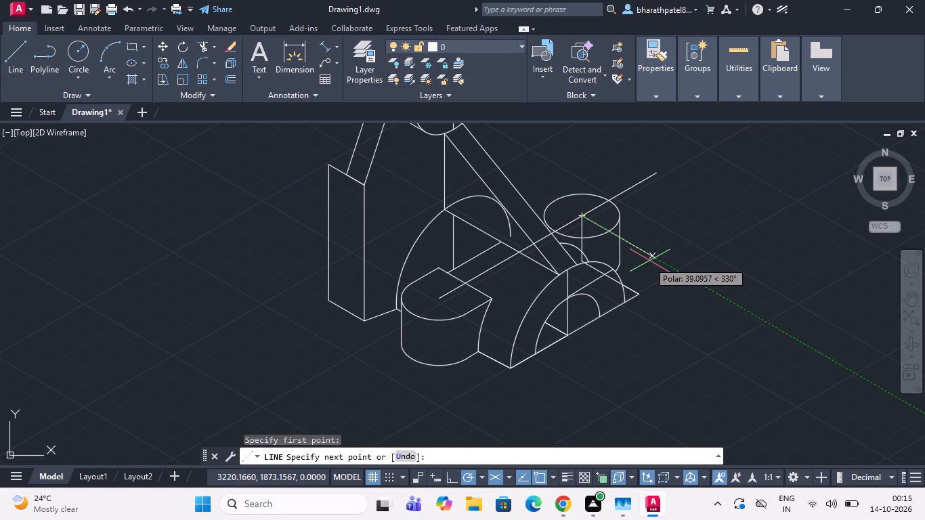
left_click(649, 259)
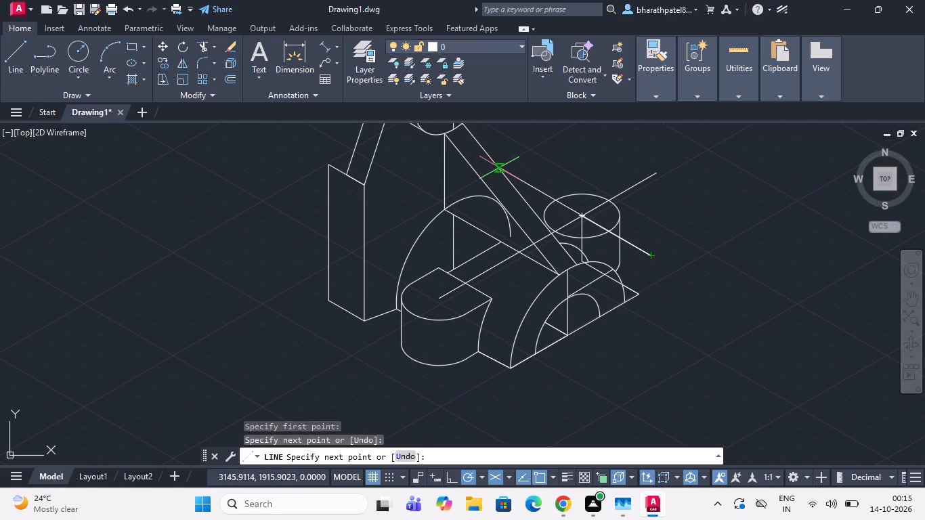
scroll(509, 186, "up", 3)
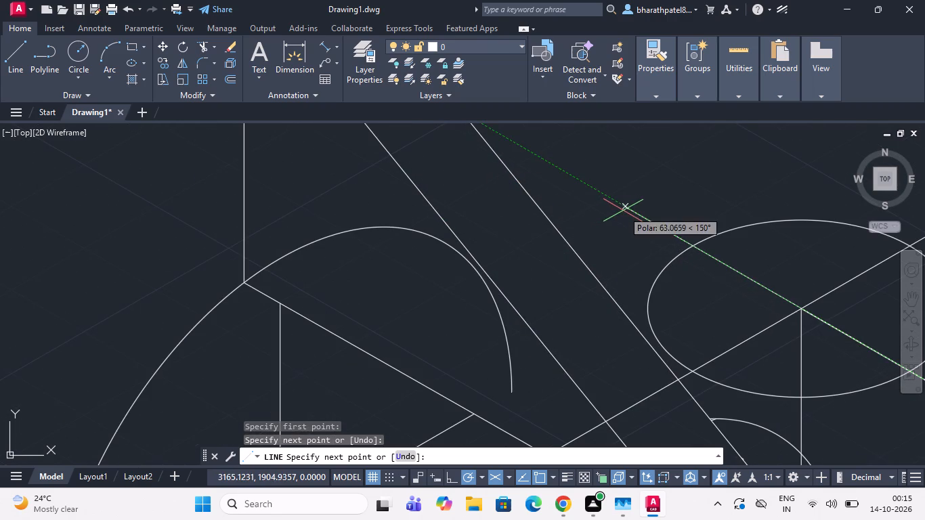
left_click(624, 211)
key("Escape")
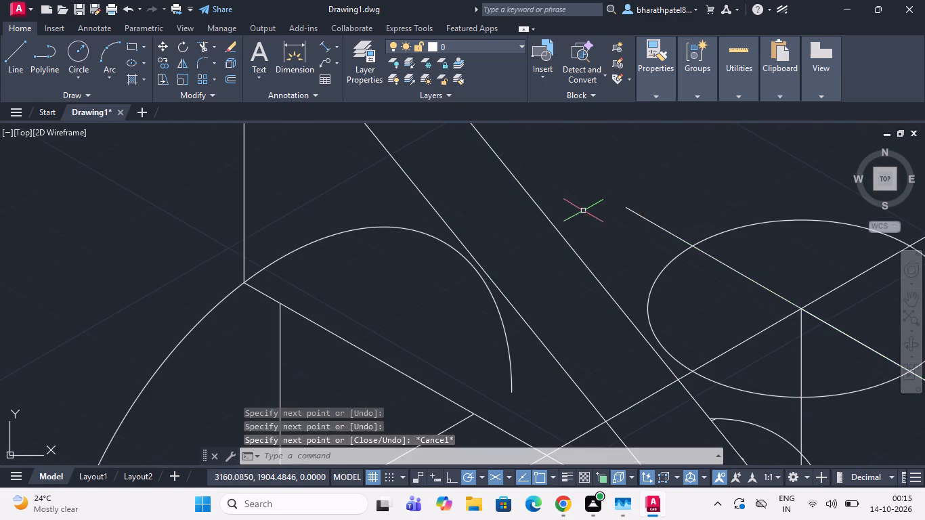
Draw a 210° line about 14 units long from the upper isocircle's far crossing with the 150° line, past the sloping rib edge.
left_click(7, 48)
scroll(598, 281, "down", 2)
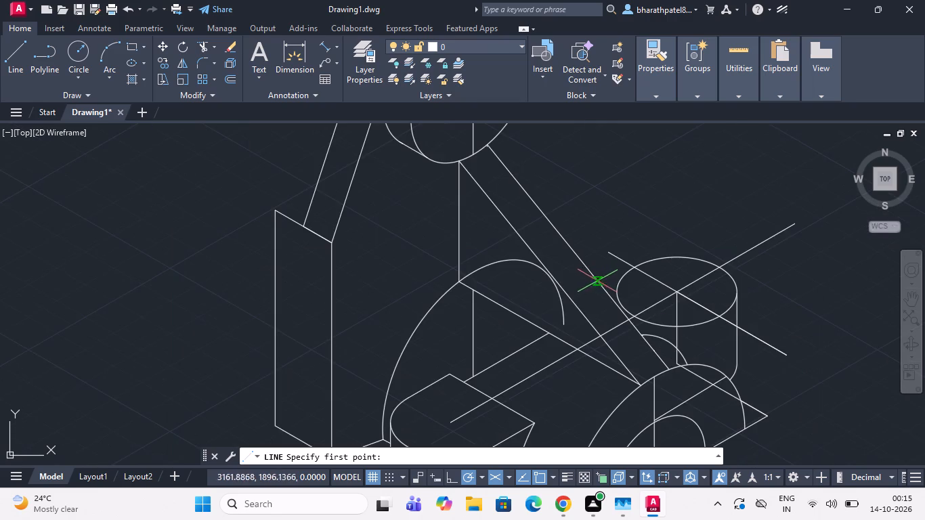
scroll(656, 310, "up", 3)
scroll(636, 303, "down", 2)
left_click(614, 240)
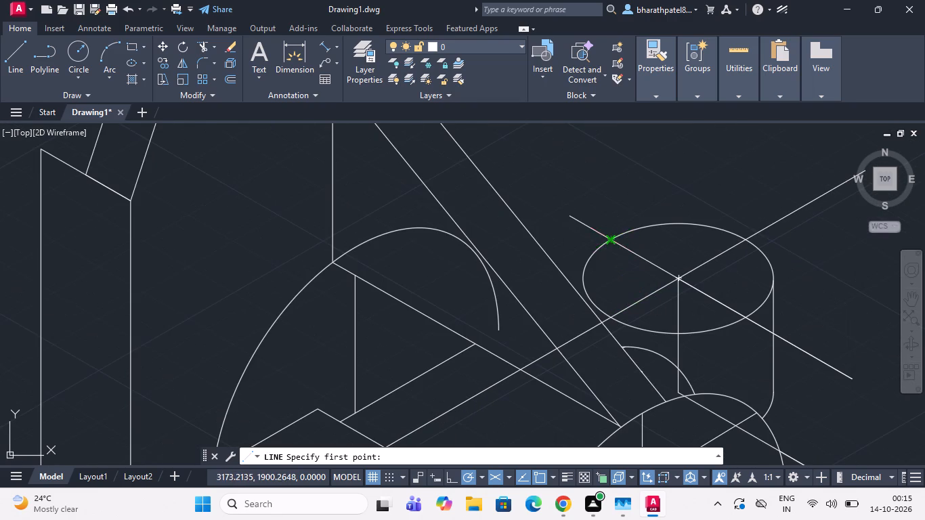
left_click(547, 279)
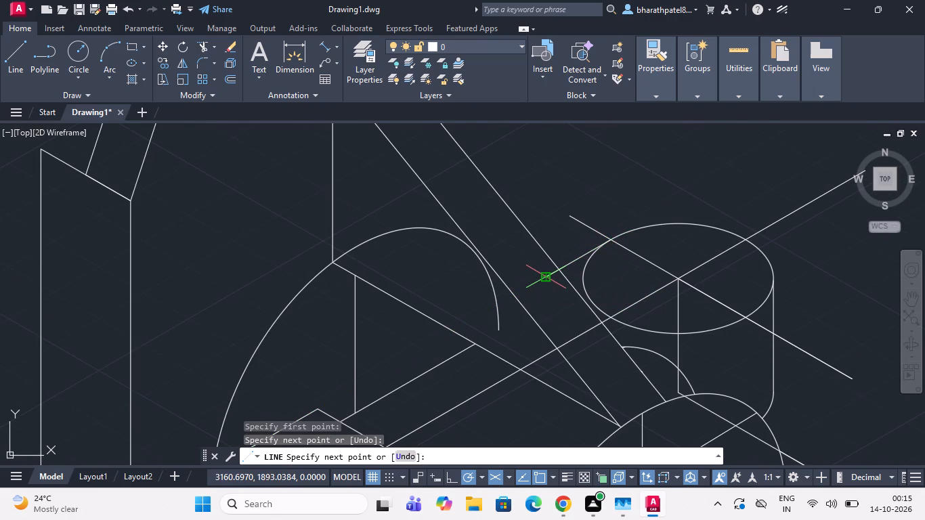
key("Escape")
Draw a 210° line about 18 units long from the upper isocircle's near crossing with the 330° line towards the rib.
left_click(18, 53)
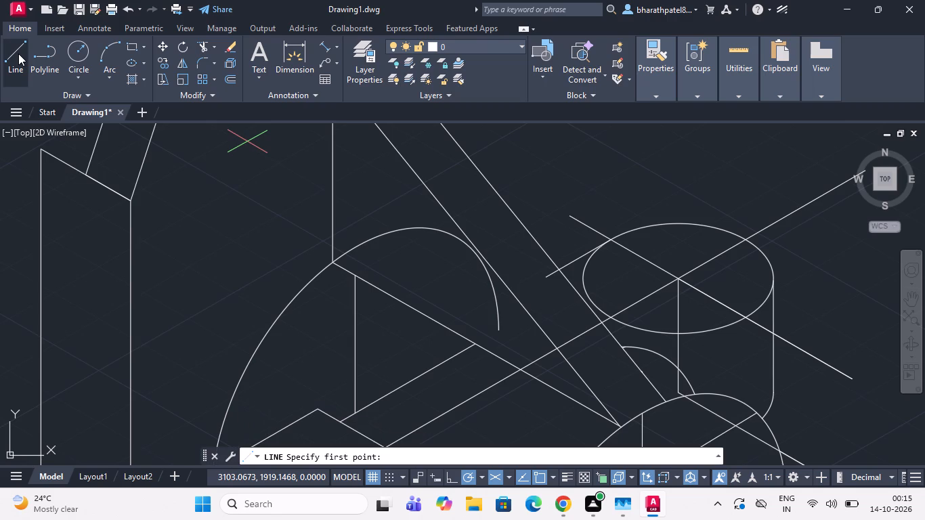
scroll(18, 53, "down", 2)
scroll(410, 194, "down", 2)
scroll(517, 265, "up", 1)
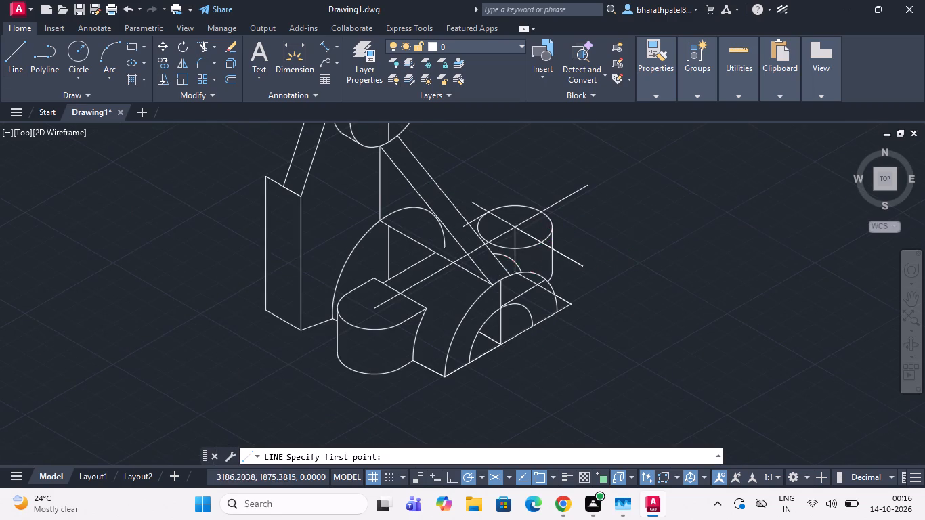
scroll(517, 265, "up", 2)
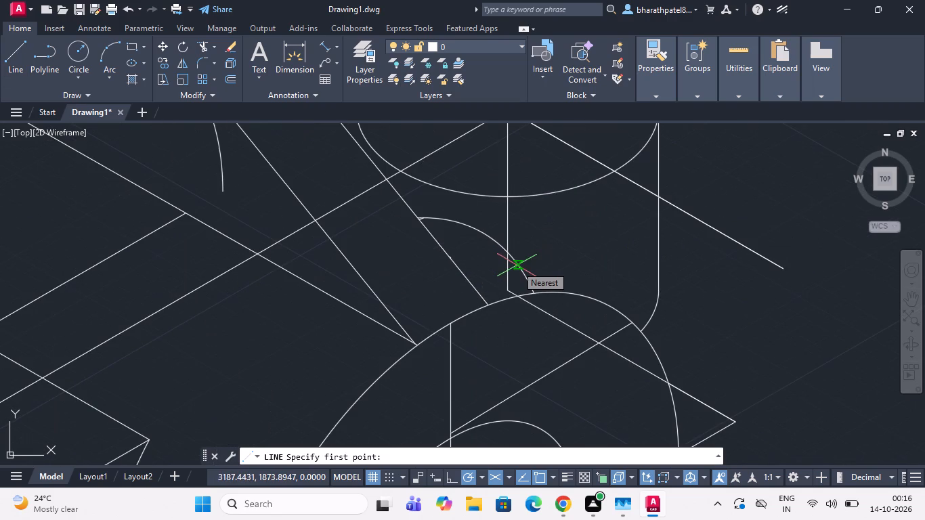
left_click(612, 169)
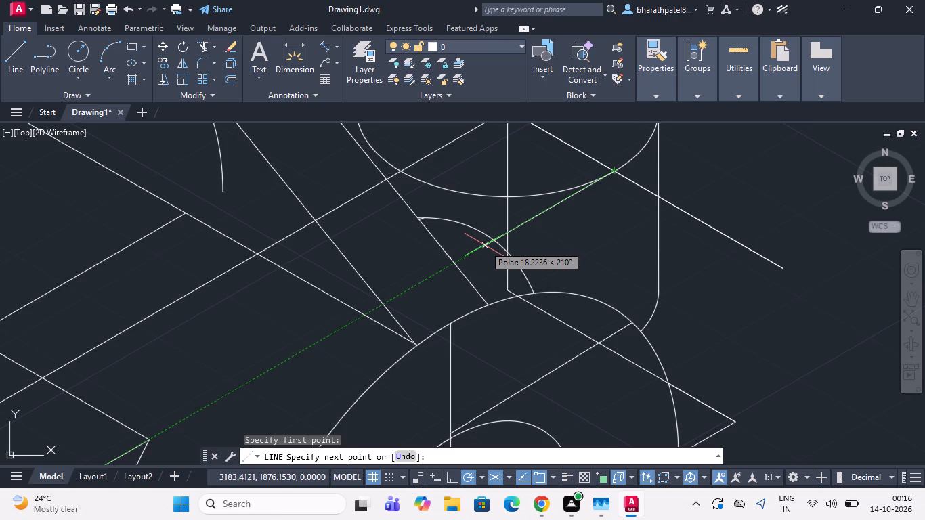
left_click(484, 244)
key("Escape")
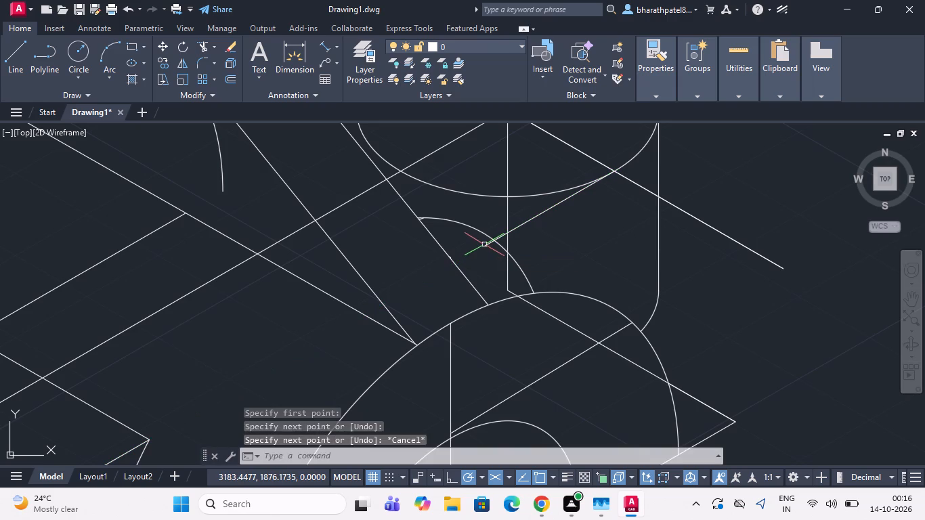
Trim the upper isocircle's rib-side and front arcs between the two 210° lines, and the first line's end beyond the rib.
scroll(487, 279, "down", 1)
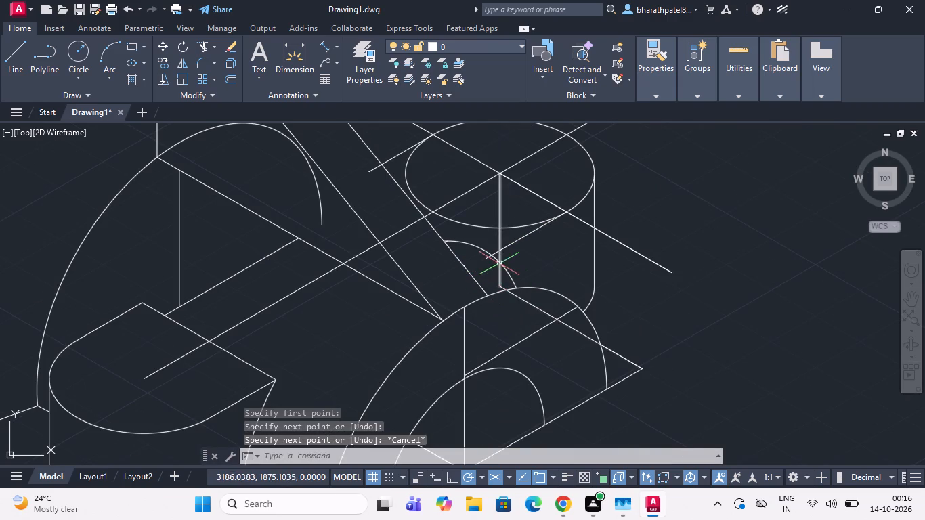
left_click(497, 266)
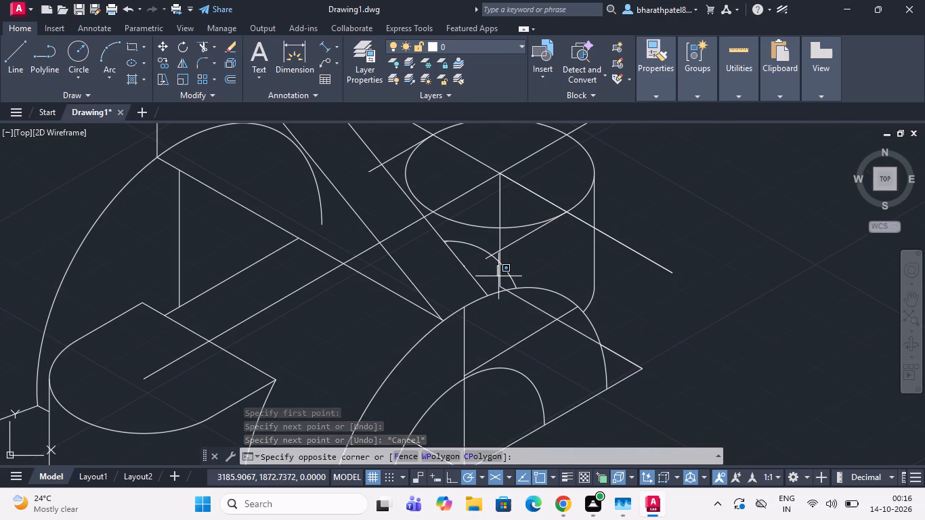
left_click(498, 276)
scroll(486, 332, "down", 2)
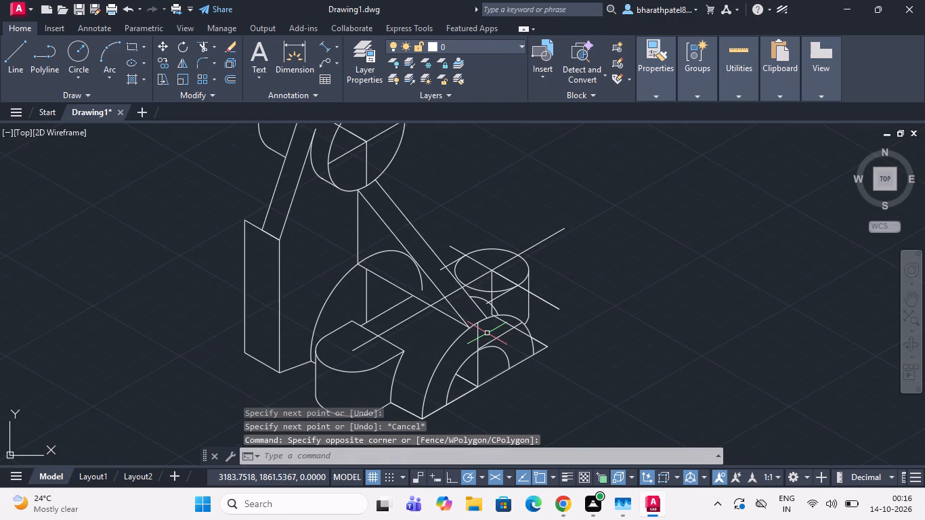
scroll(511, 301, "up", 2)
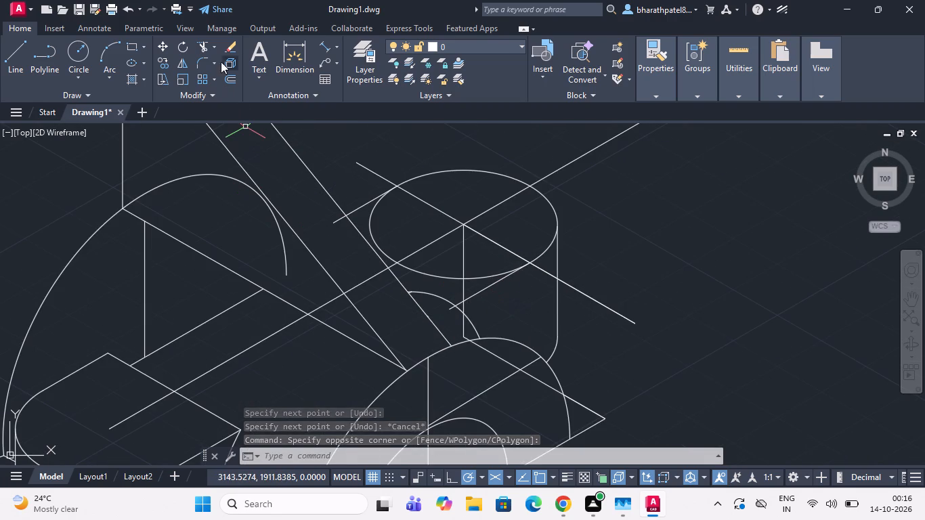
left_click(200, 43)
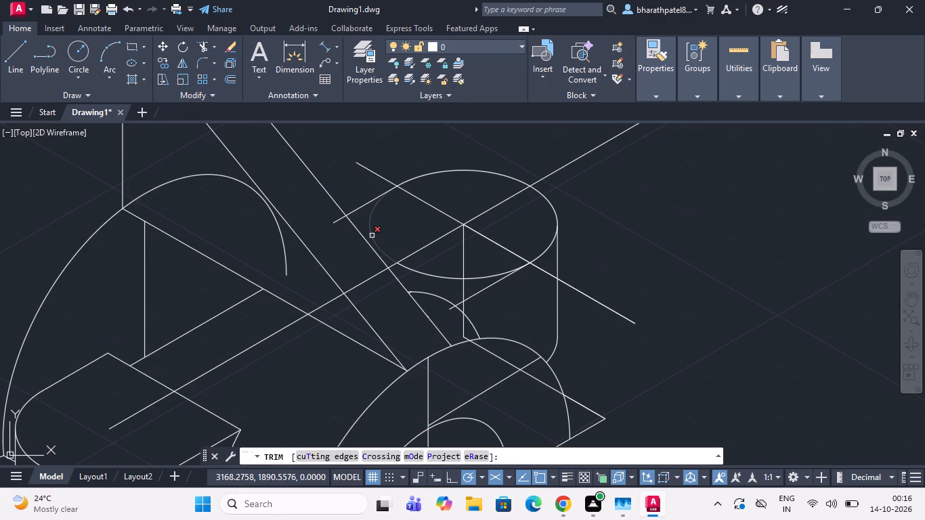
left_click(372, 236)
left_click(336, 220)
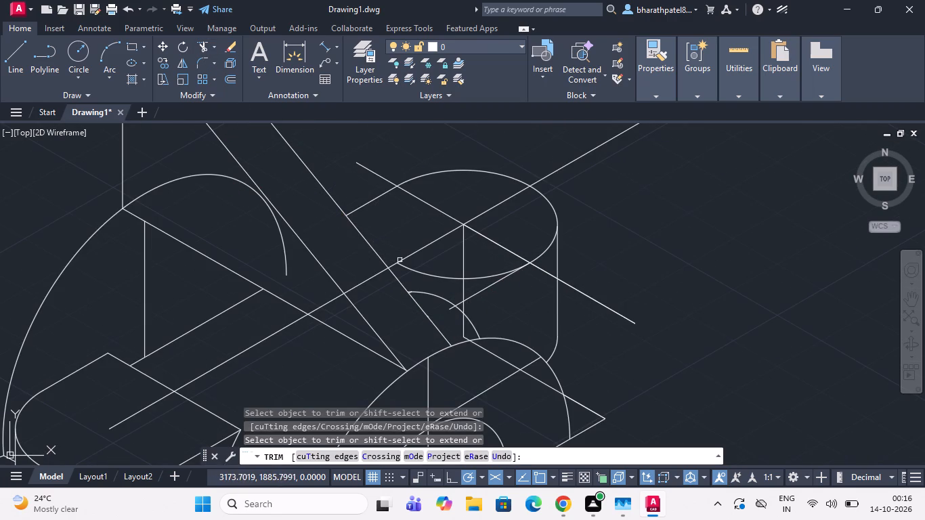
left_click(406, 267)
left_click(476, 278)
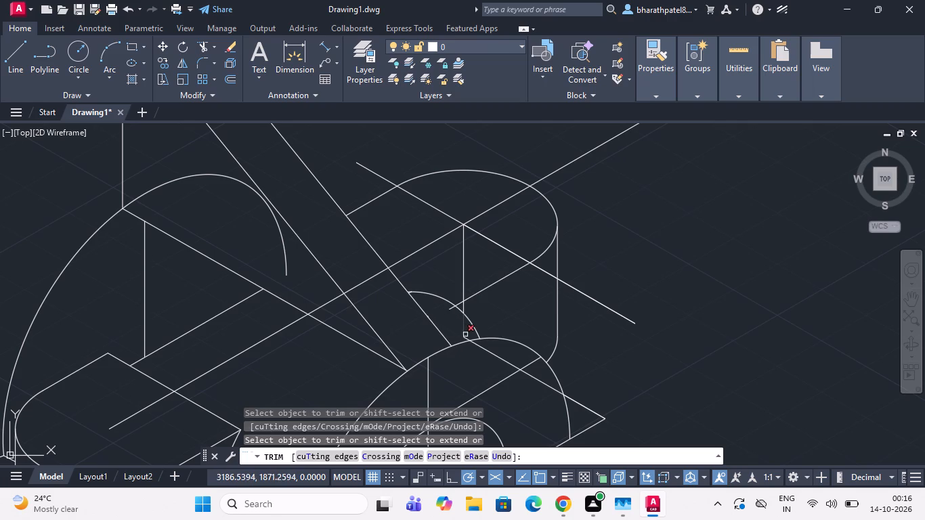
Trim the 330° base line and vertical centre line near the front arch, and the second 210° line's end past the small arc.
left_click(479, 348)
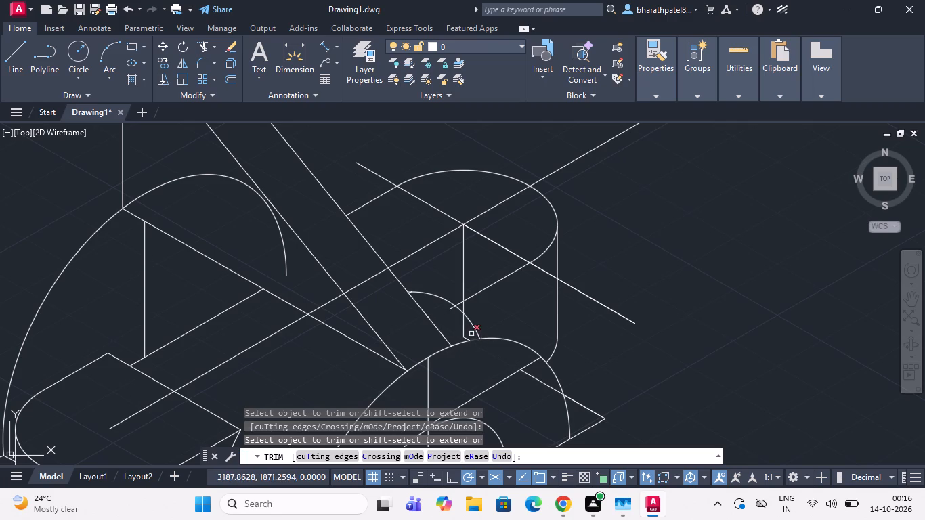
left_click(464, 326)
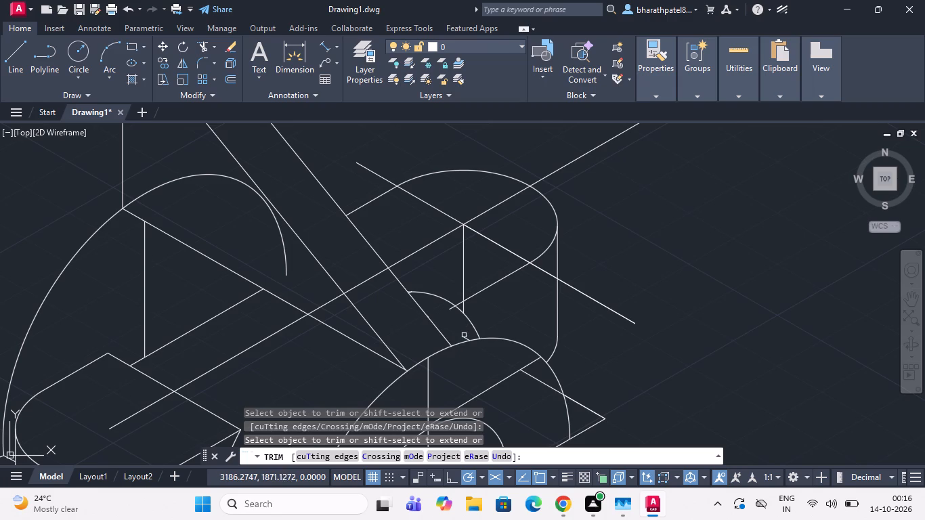
left_click(464, 337)
left_click(452, 305)
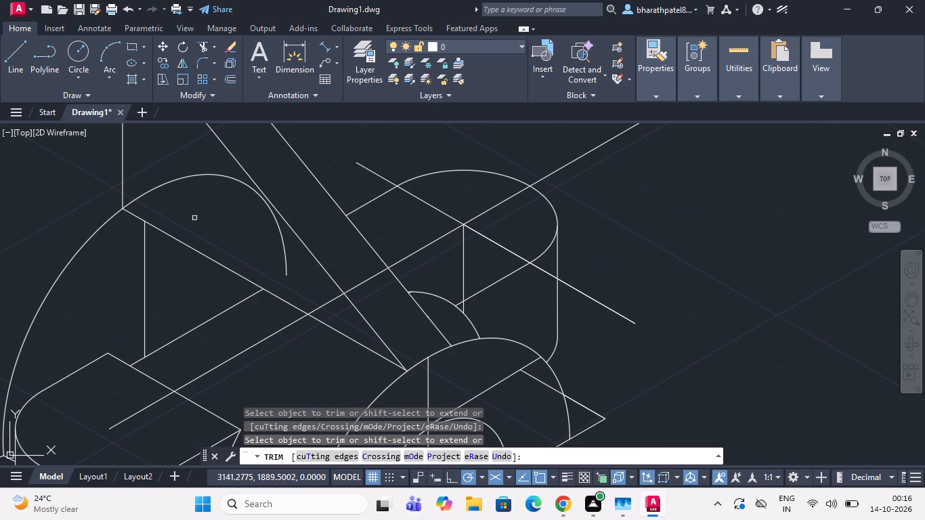
Erase the small arc running from the rib to the front arch.
left_click(14, 49)
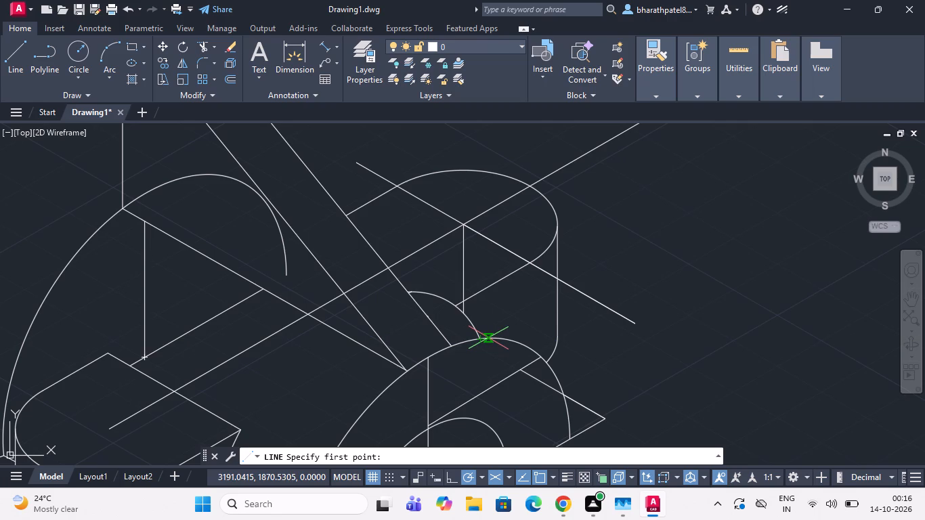
key("Escape")
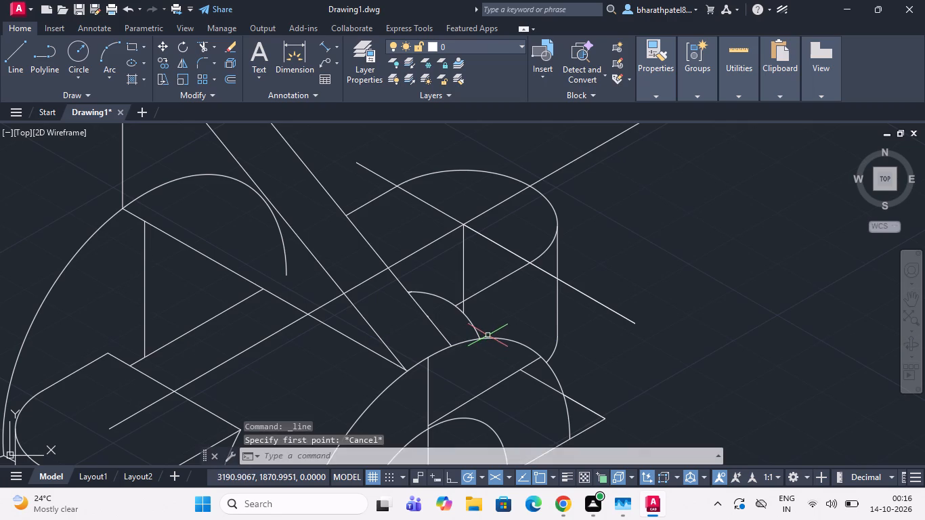
left_click(468, 319)
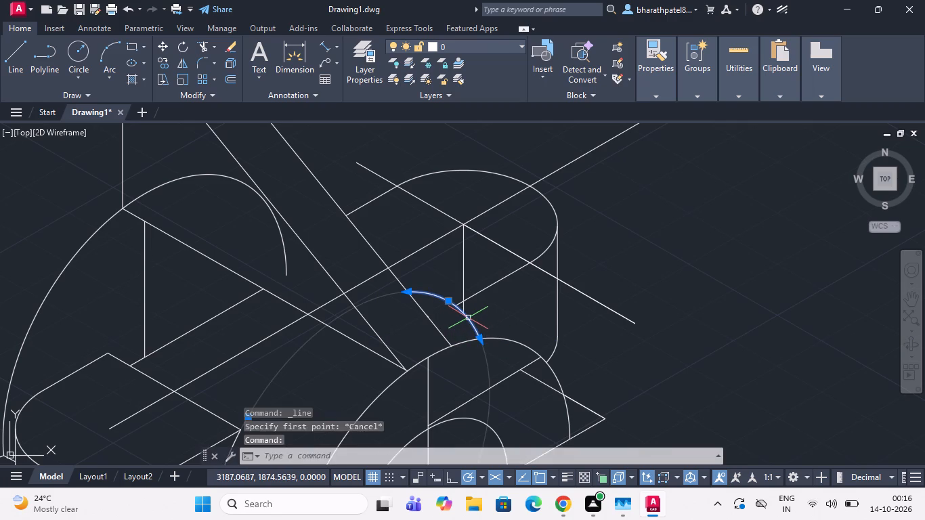
key("Delete")
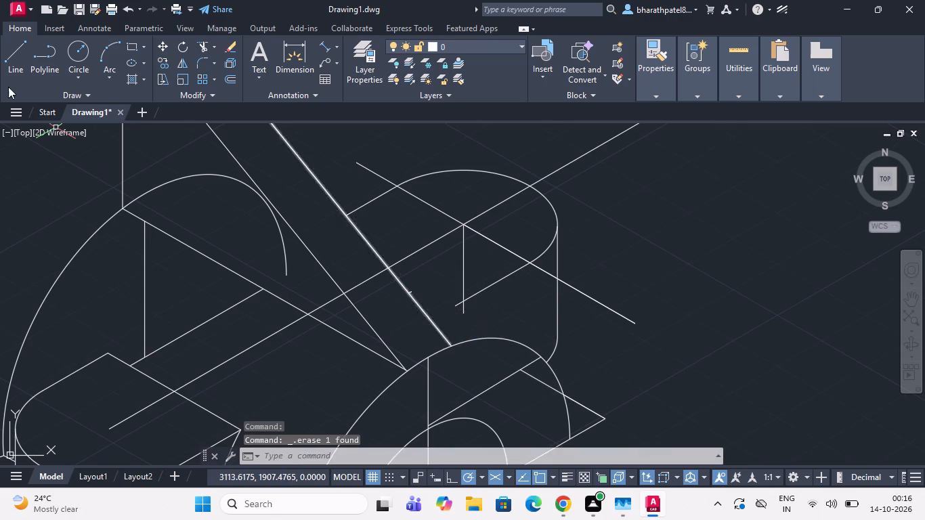
Draw a line tangent to the front arch, running at 150° until just past the sloping rib edge.
left_click(13, 60)
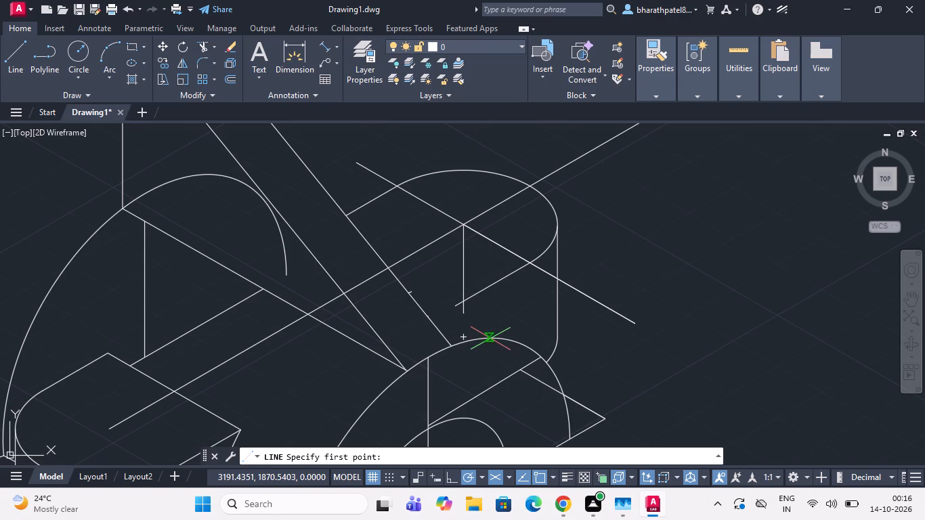
type("ta")
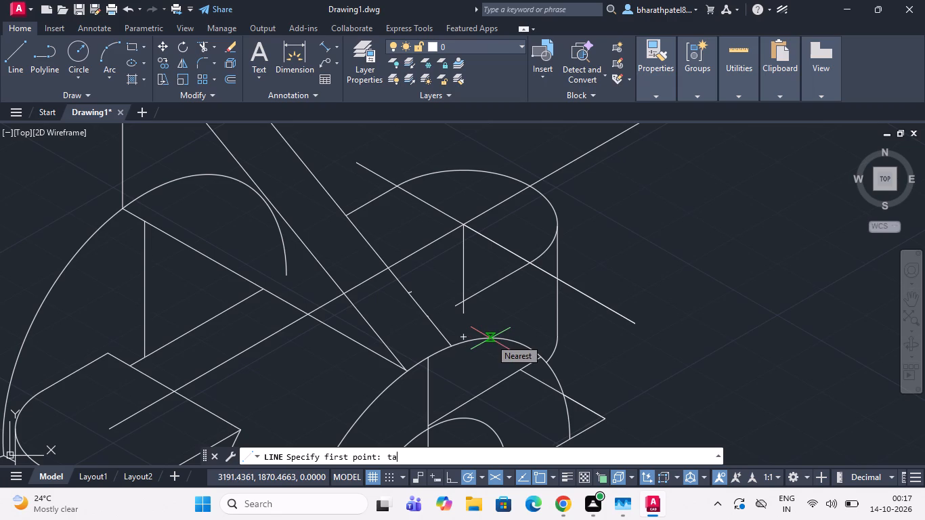
key("n")
key("Return")
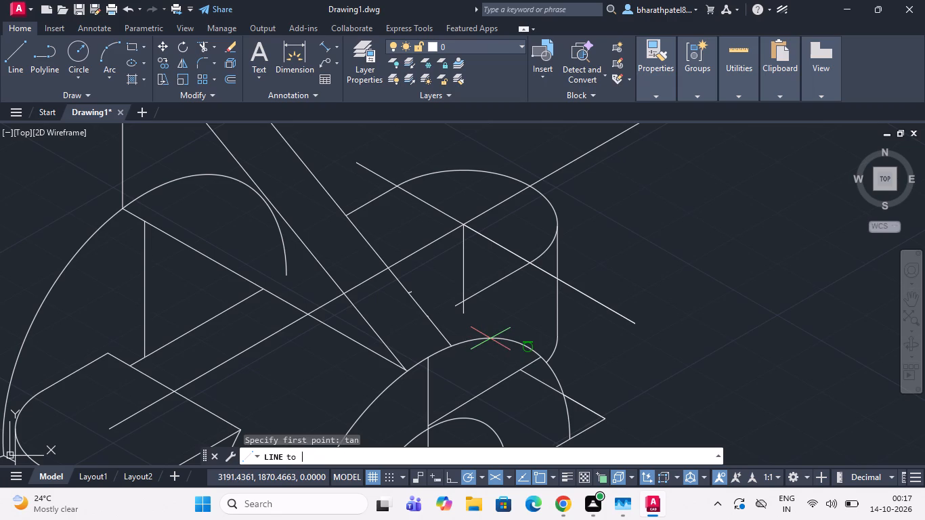
left_click(525, 349)
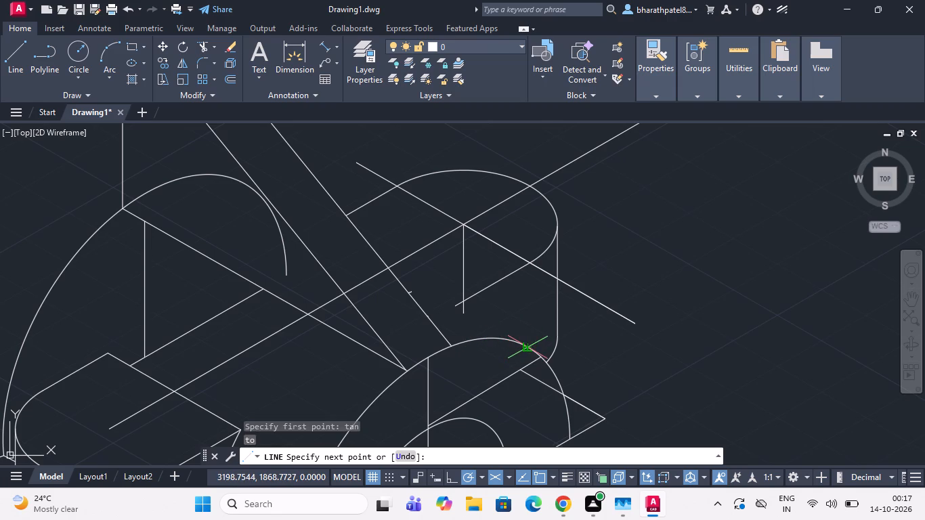
left_click(359, 254)
key("Escape")
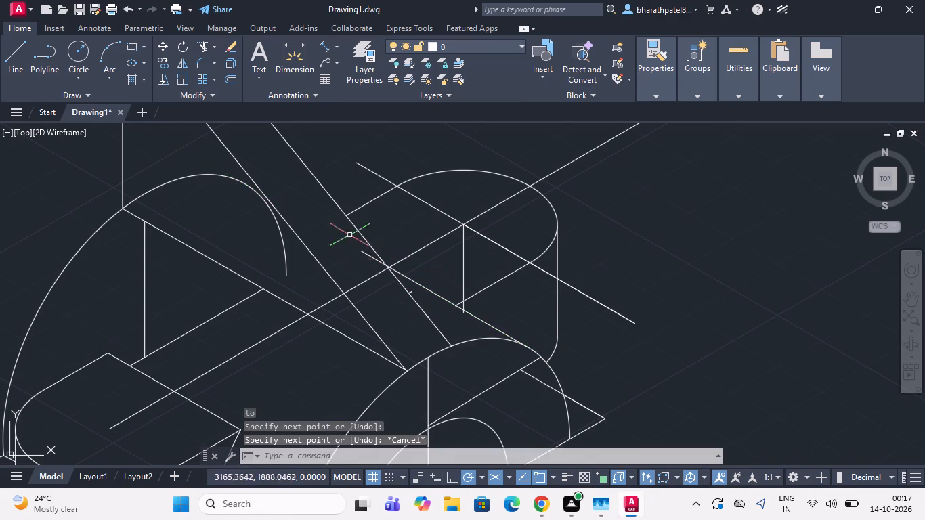
Trim the tangent line's end beyond the rib and the tiny leftover stubs along the rib's sloping edge.
left_click(202, 45)
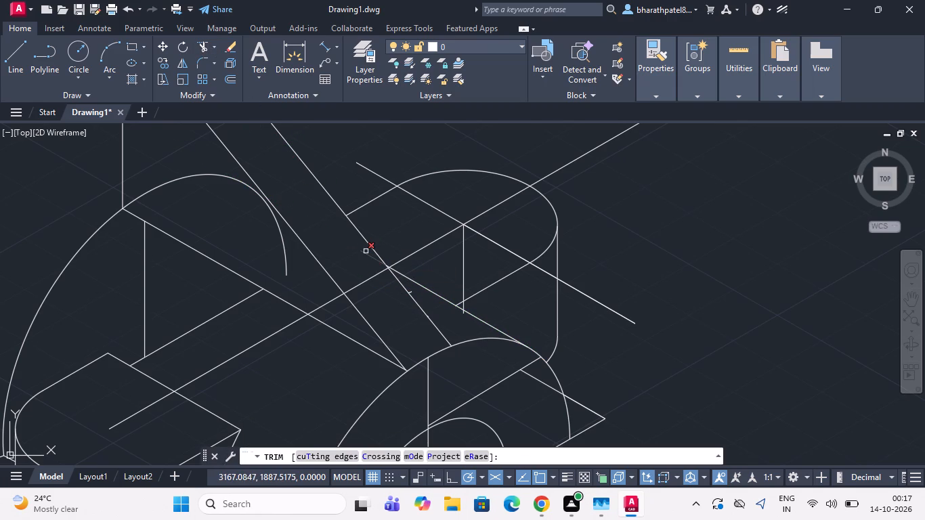
left_click(367, 251)
scroll(409, 295, "up", 4)
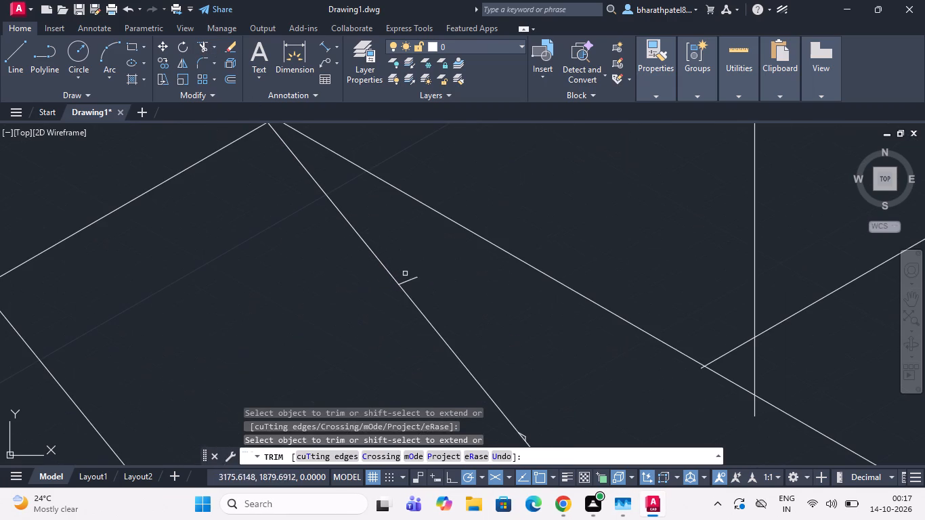
left_click(406, 274)
left_click(427, 295)
scroll(428, 294, "down", 2)
scroll(469, 359, "up", 5)
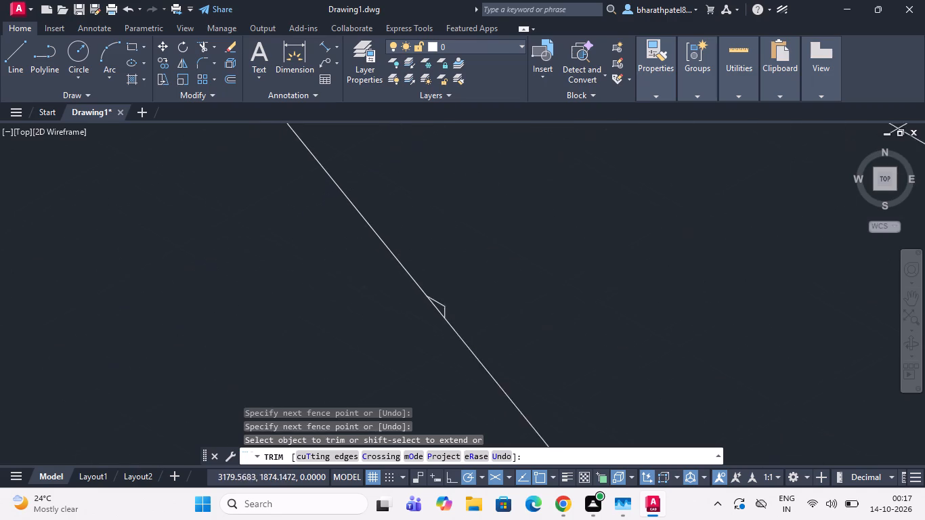
scroll(442, 308, "up", 3)
left_click_drag(356, 144, 356, 154)
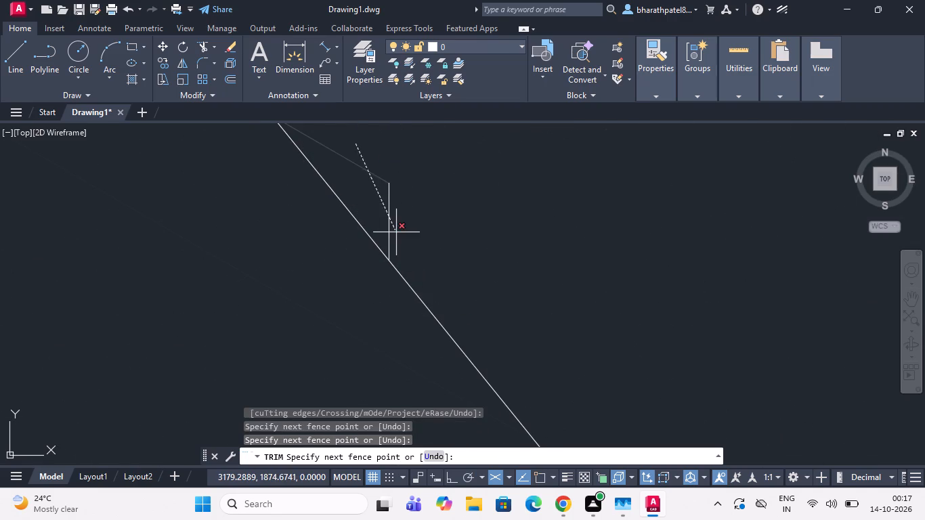
left_click(396, 232)
Examine the whole part and the rounded boss behind the arch for remaining excess lines.
scroll(397, 233, "down", 11)
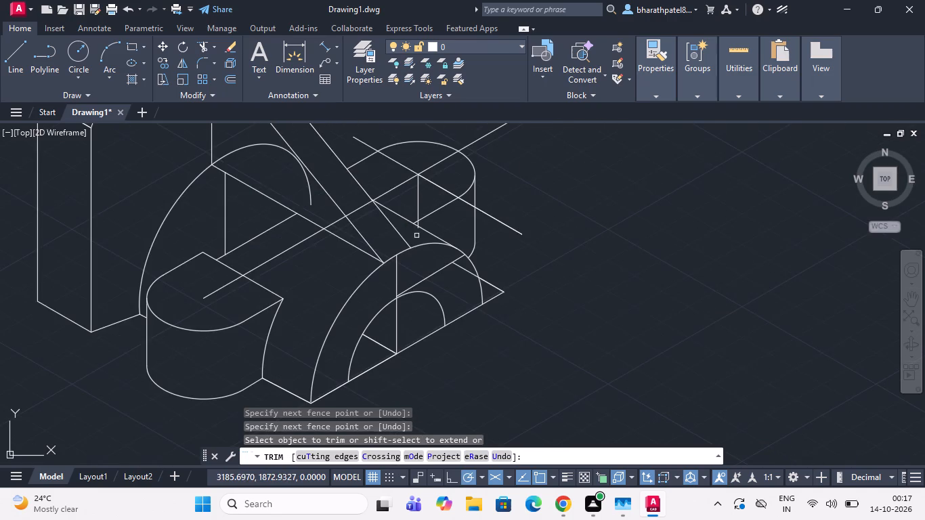
scroll(417, 236, "up", 4)
scroll(417, 236, "down", 4)
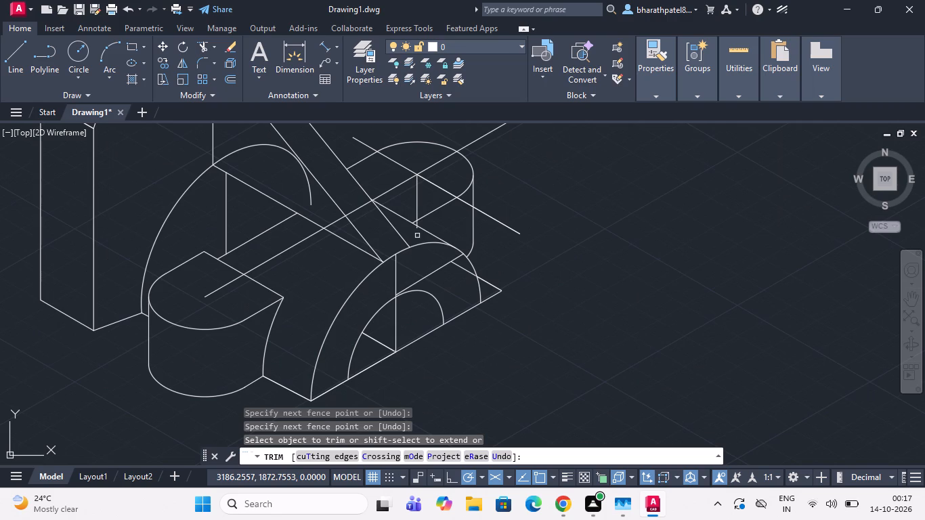
scroll(437, 235, "down", 3)
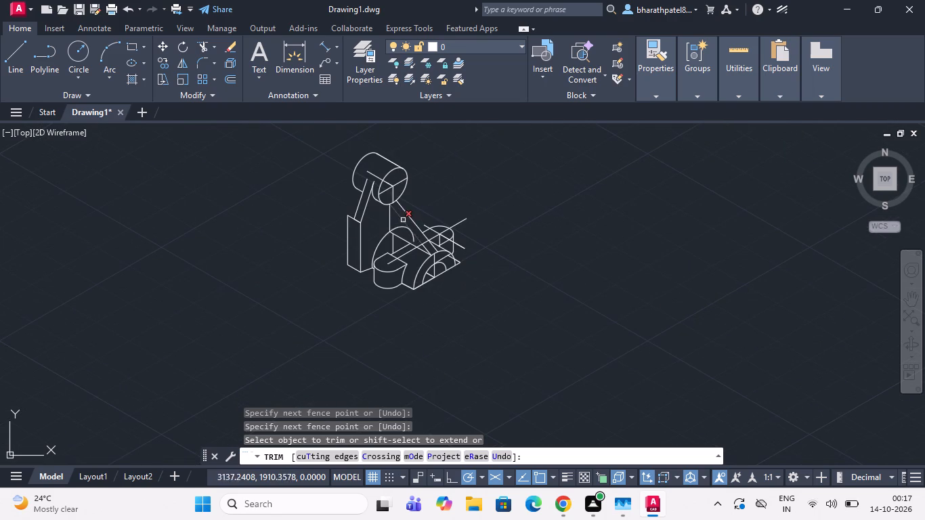
scroll(403, 220, "up", 3)
scroll(423, 246, "down", 2)
scroll(467, 280, "up", 2)
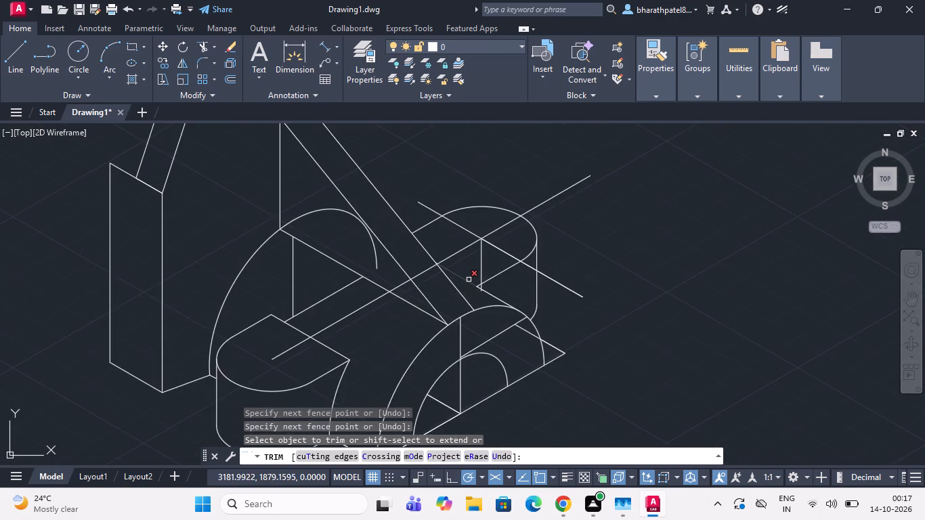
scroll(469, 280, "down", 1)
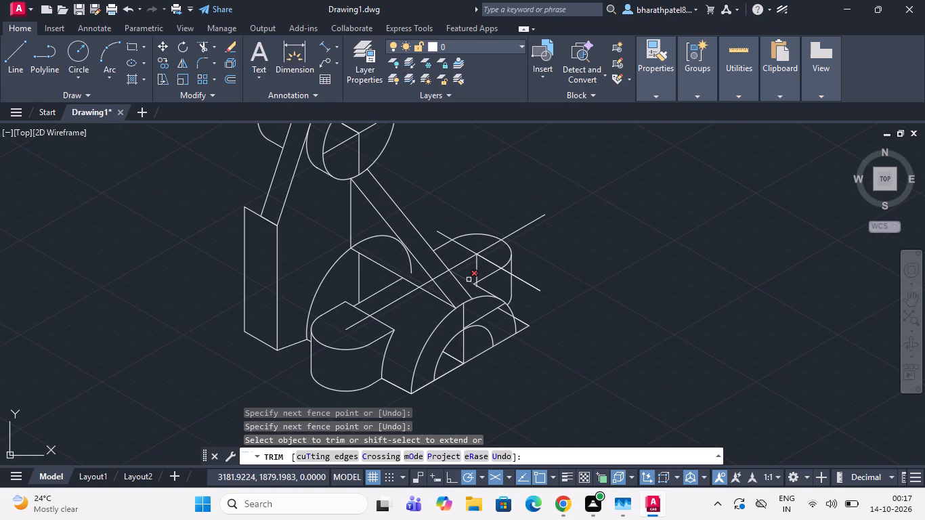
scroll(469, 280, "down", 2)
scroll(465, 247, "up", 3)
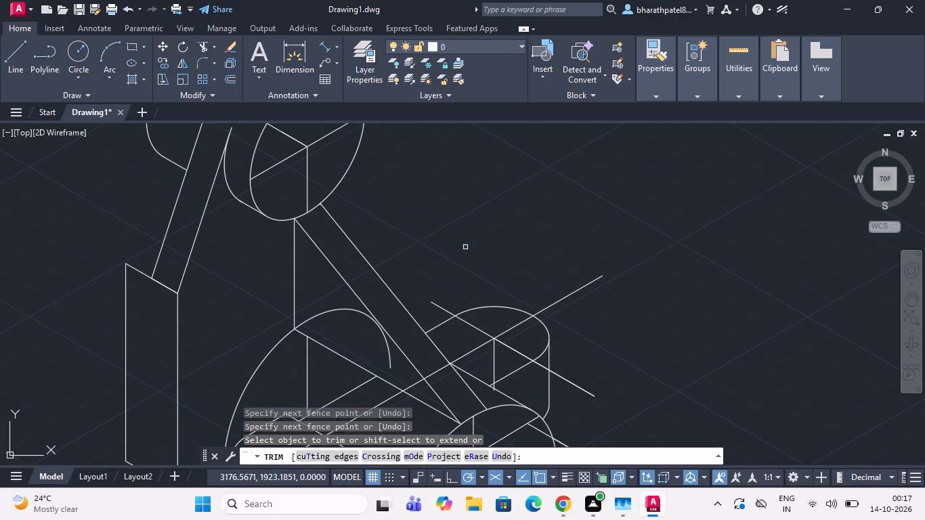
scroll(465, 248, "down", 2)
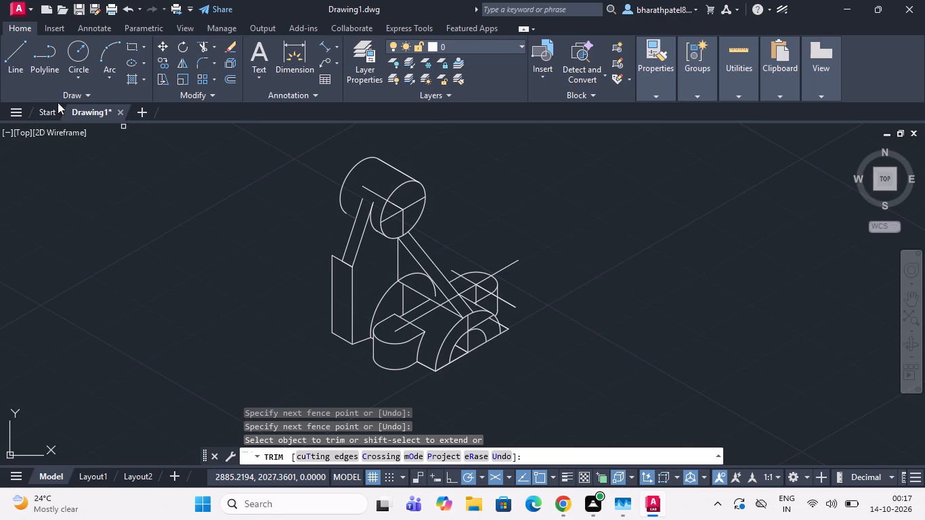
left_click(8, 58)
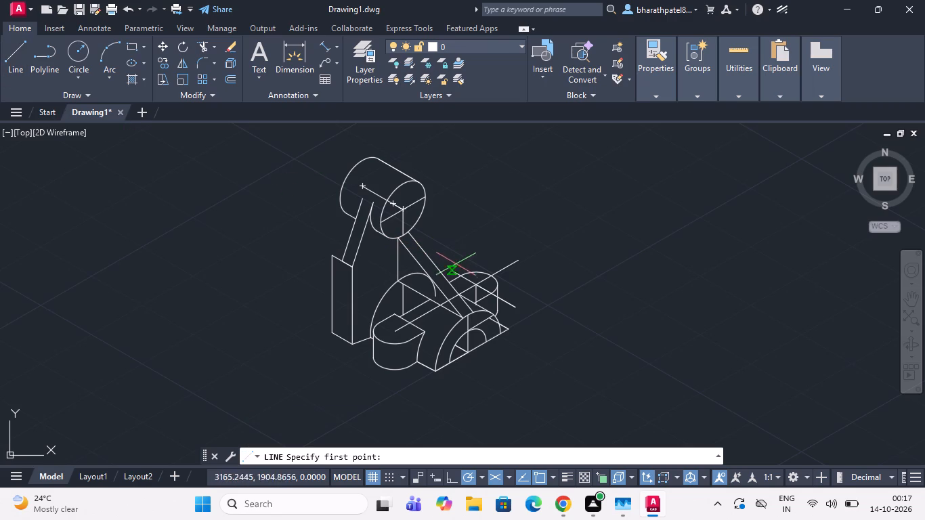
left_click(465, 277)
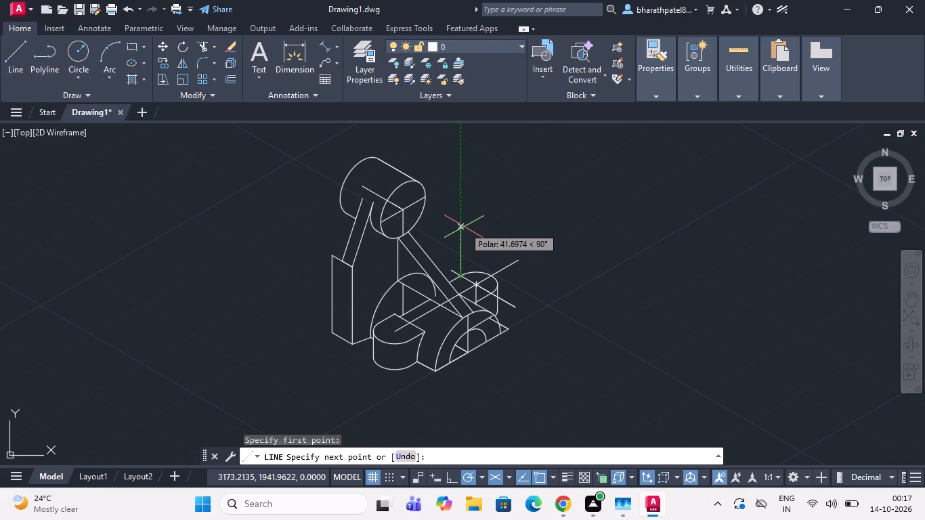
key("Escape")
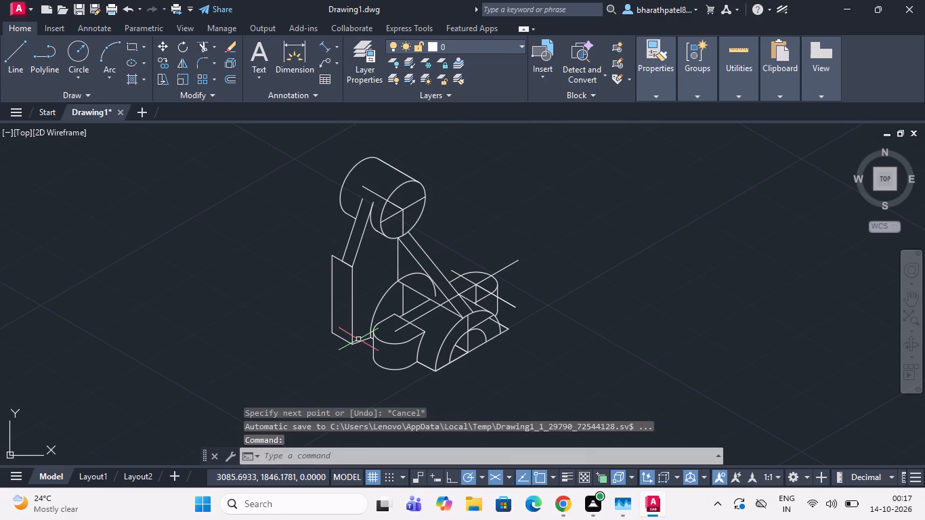
Erase the short line joining the upright plate's bottom front corner to the base of the rear arch.
left_click(358, 340)
key("Delete")
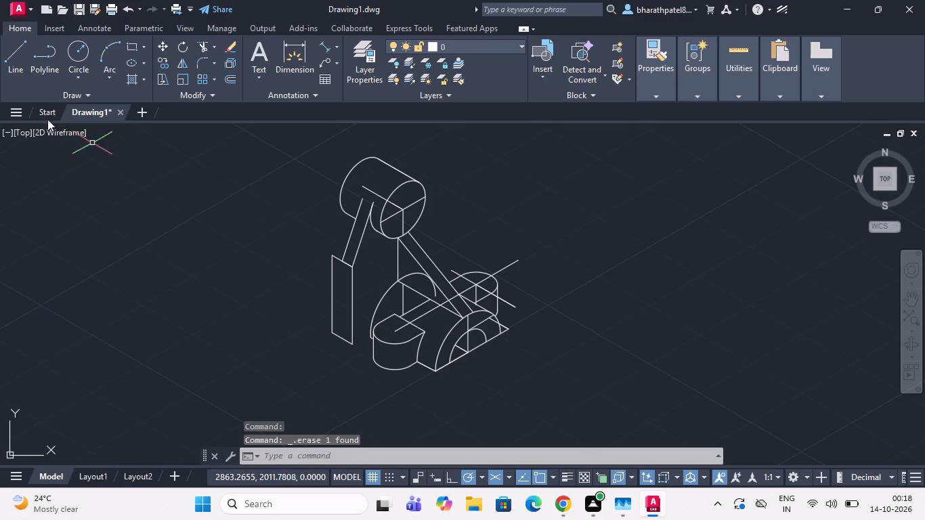
Draw a line 80 long at 30° from the upright plate's bottom front corner, passing behind the front rounded boss.
left_click(10, 62)
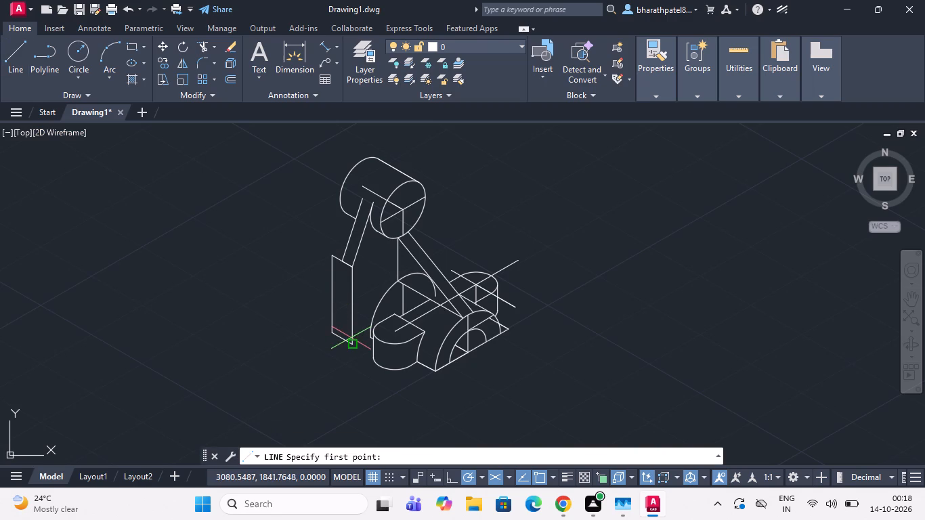
left_click(353, 345)
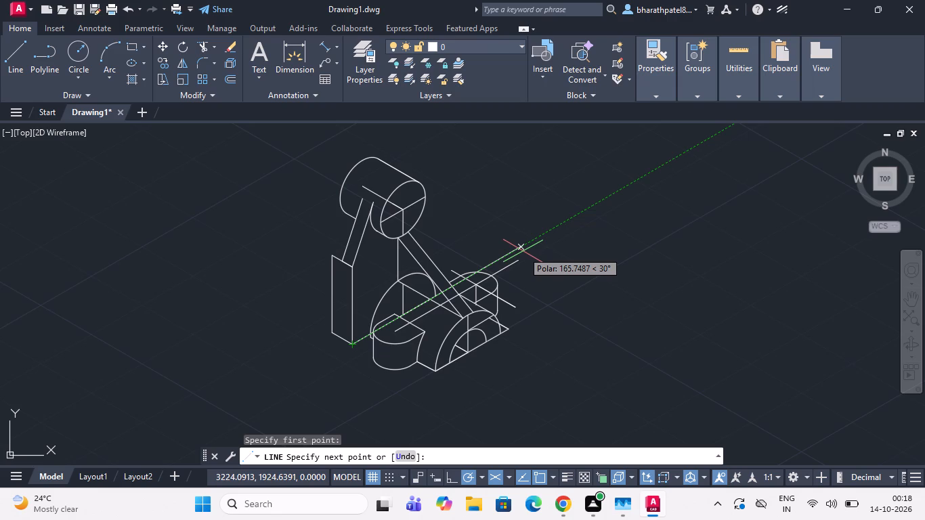
type("80")
key("Return")
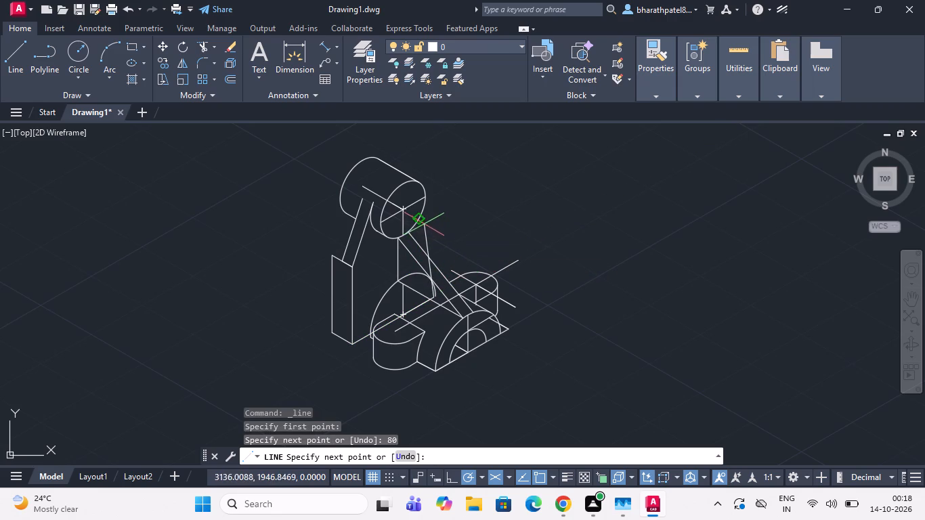
scroll(425, 219, "up", 2)
scroll(425, 219, "down", 2)
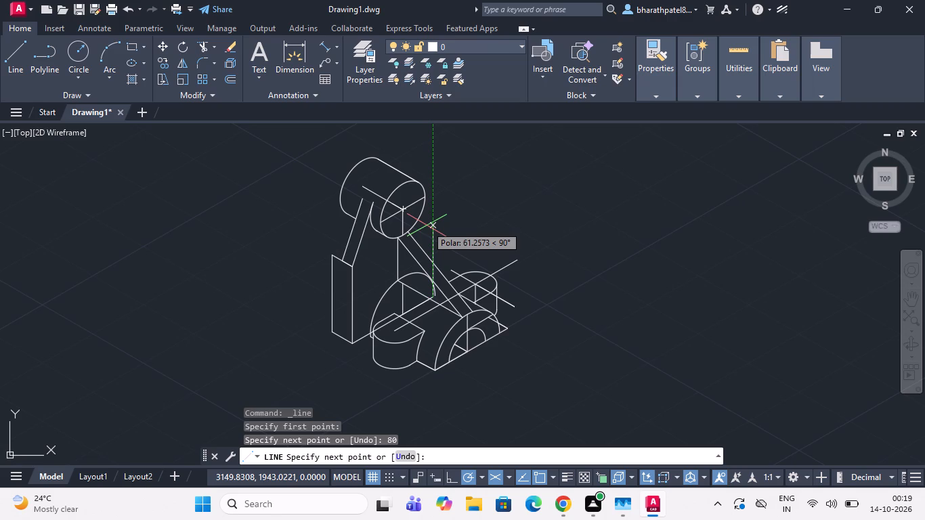
key("Escape")
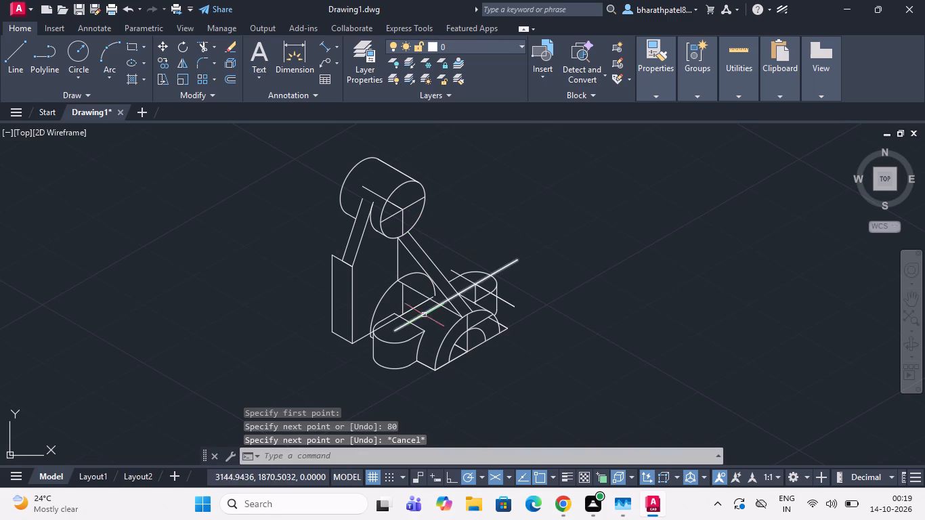
Trim the rear arch's lower end below the 80-long line and remove the small leftover stub beside the front rounded boss.
scroll(414, 320, "up", 3)
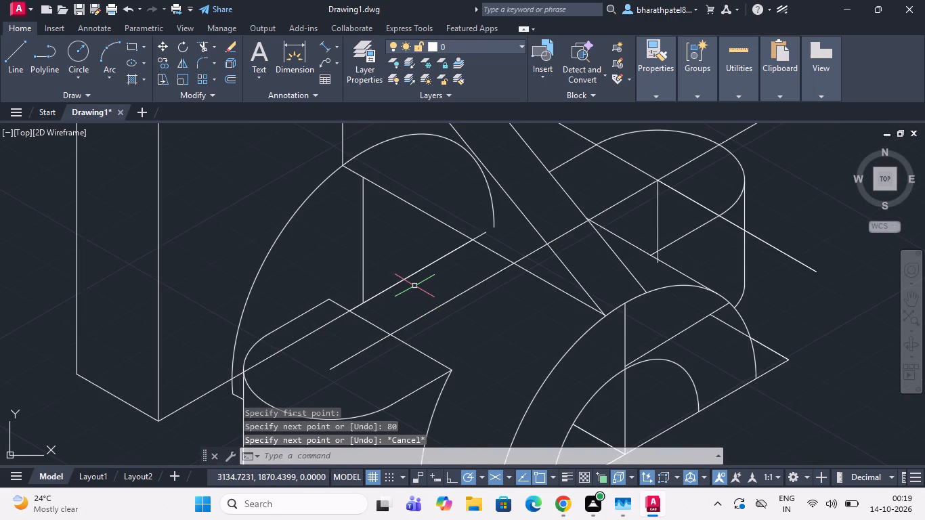
scroll(414, 285, "down", 2)
scroll(347, 329, "up", 3)
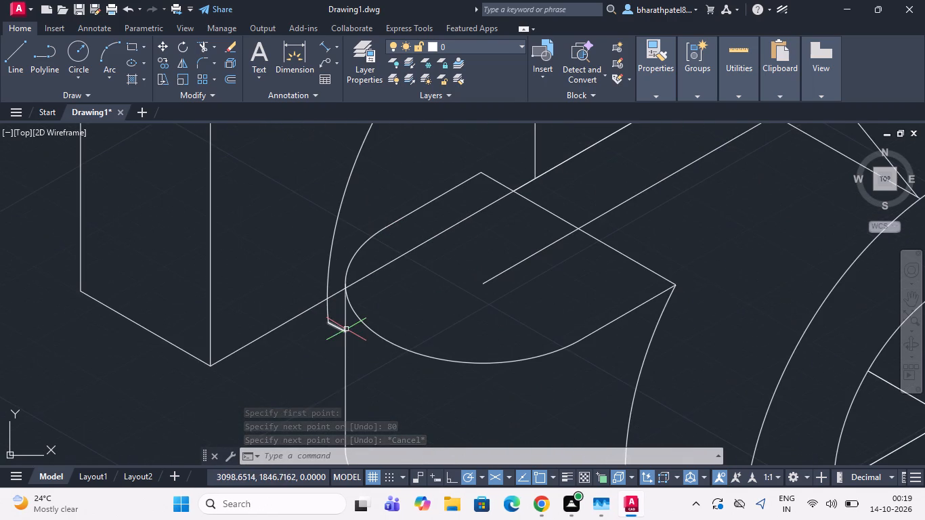
left_click(202, 48)
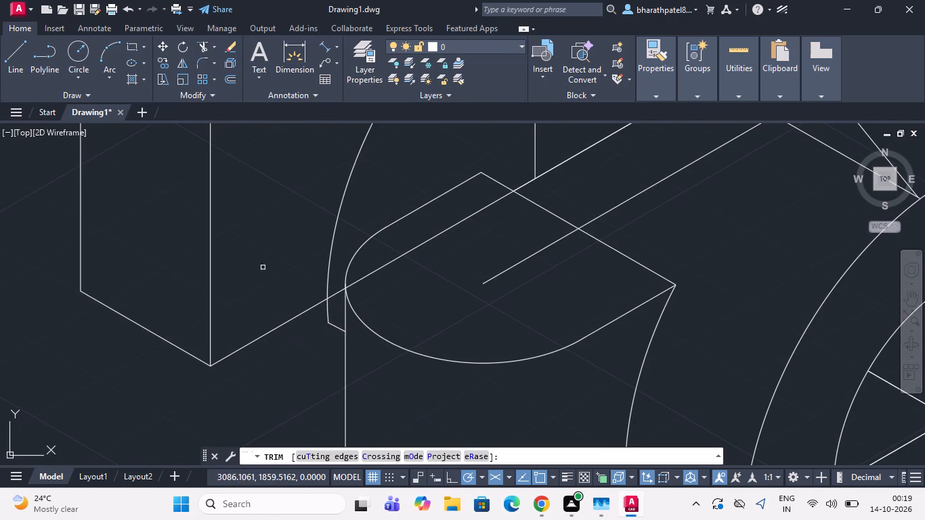
left_click(327, 314)
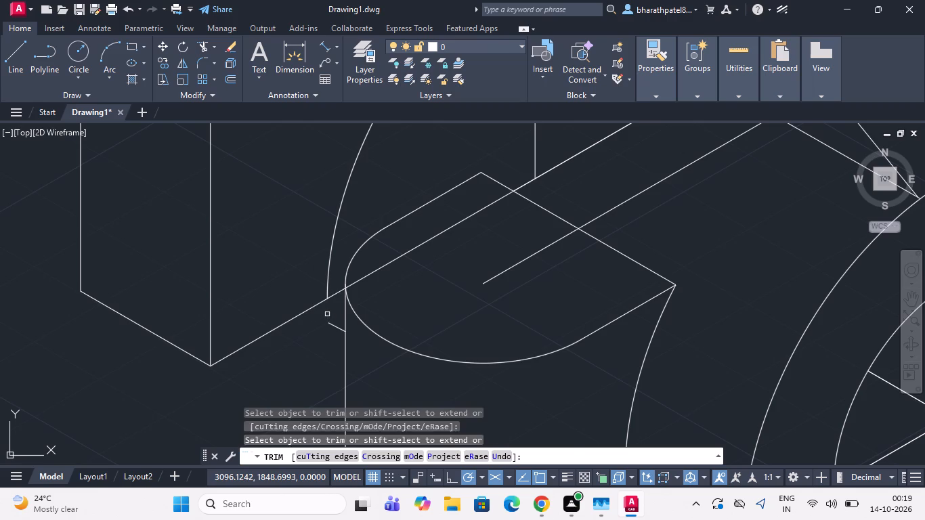
scroll(327, 313, "down", 1)
left_click(331, 322)
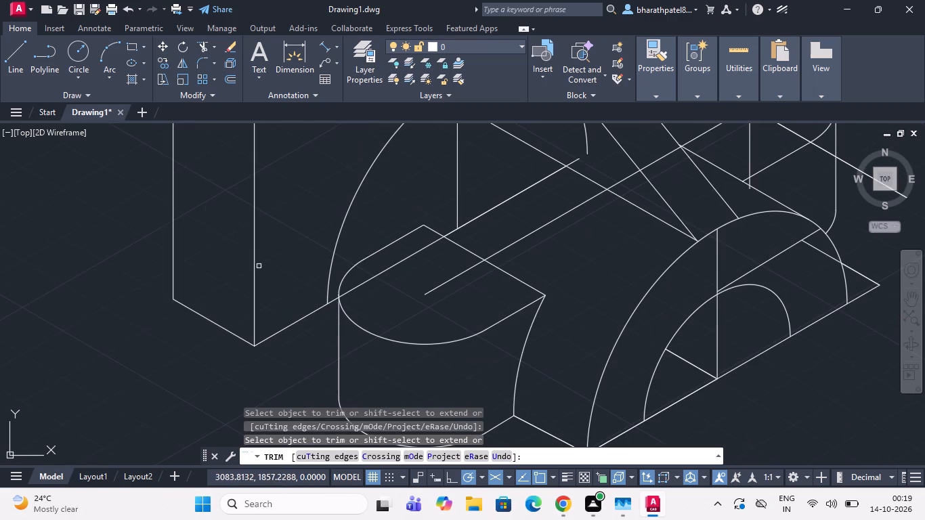
Draw a line about 84 long at 150° from the front arch's bottom corner, passing the foot of the rear arch.
left_click(8, 58)
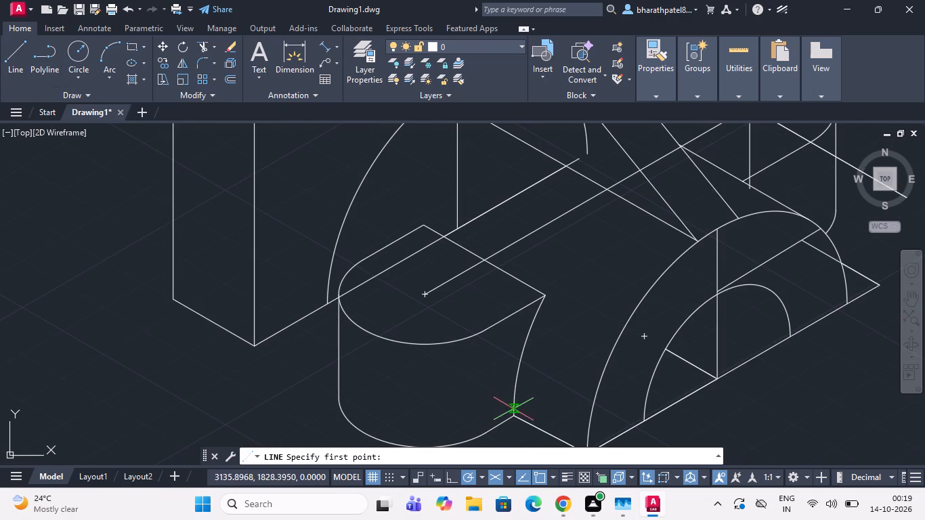
scroll(553, 404, "down", 2)
left_click(563, 422)
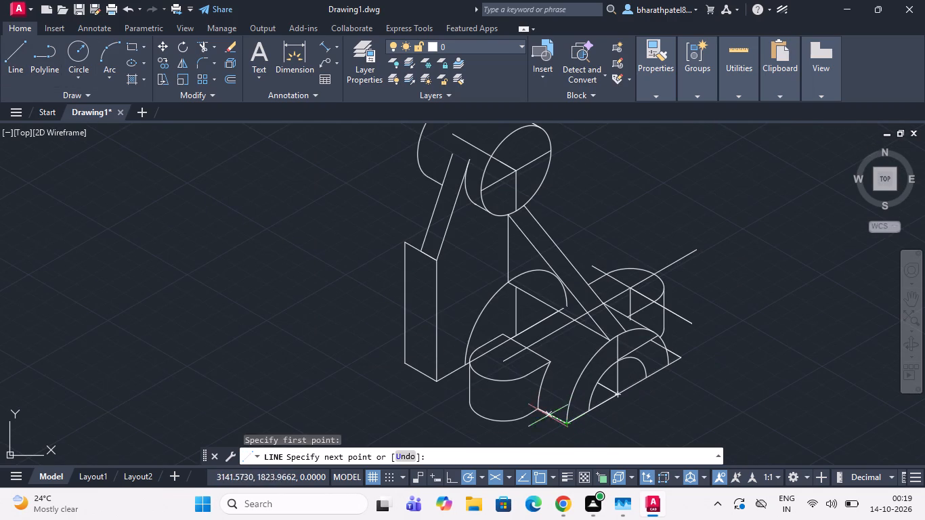
scroll(374, 326, "up", 2)
scroll(486, 365, "down", 3)
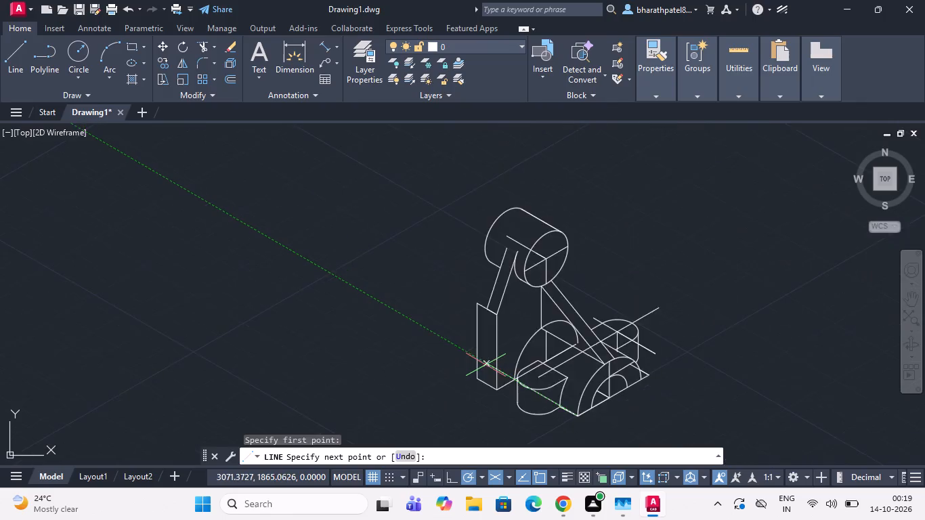
scroll(532, 406, "up", 3)
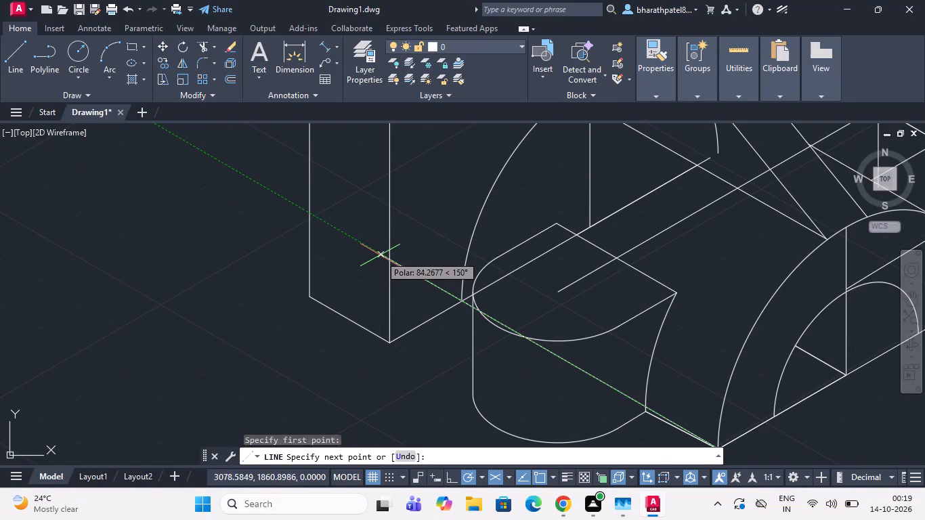
left_click(380, 254)
key("Escape")
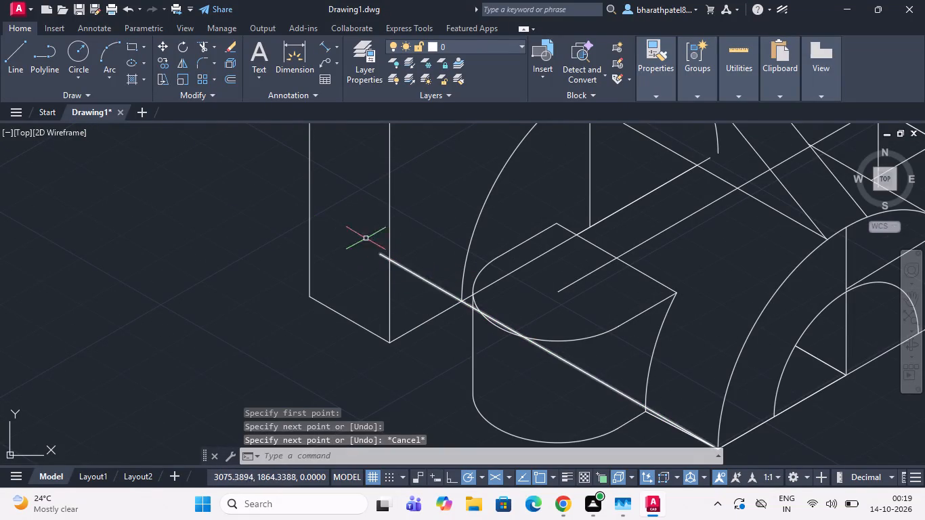
Trim the 150° line beyond the rear arch and across the front rounded boss, and remove its piece by the front arch's bottom corner.
left_click(206, 49)
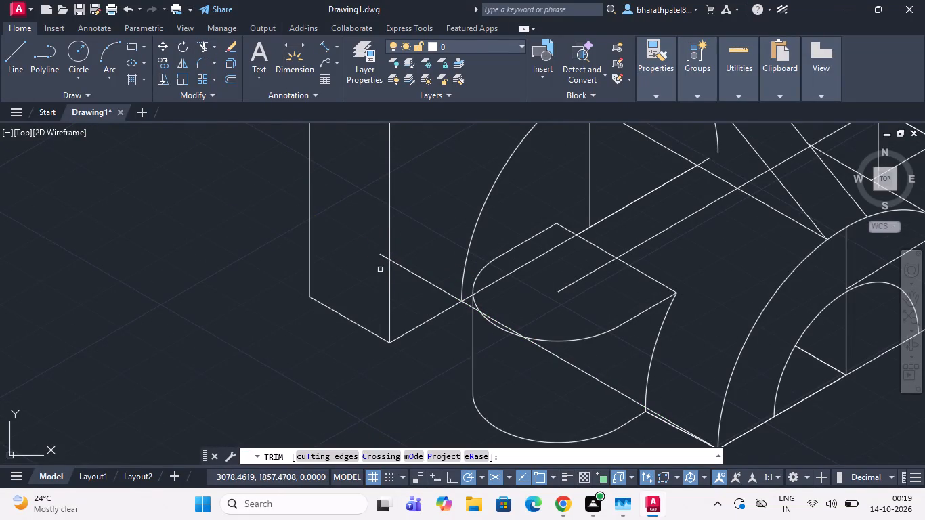
left_click(383, 257)
left_click(398, 265)
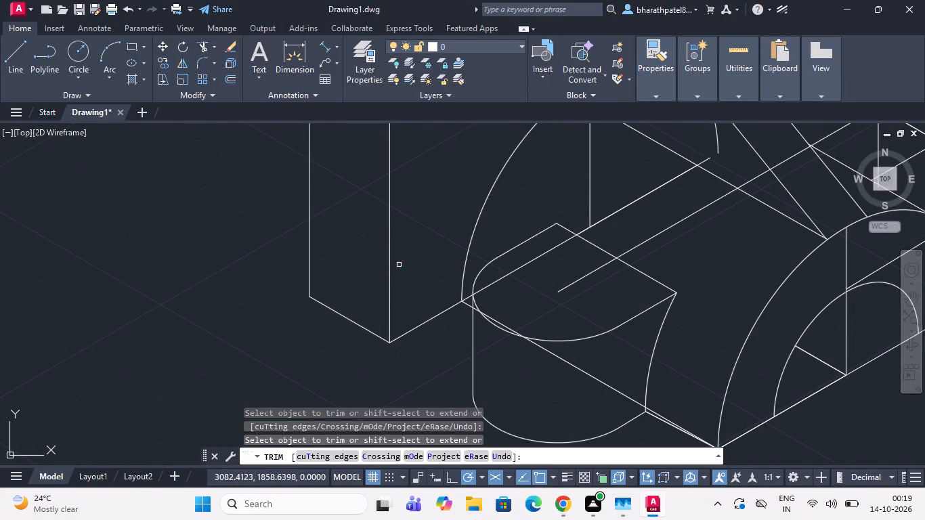
scroll(399, 265, "down", 1)
scroll(451, 312, "up", 3)
left_click(481, 265)
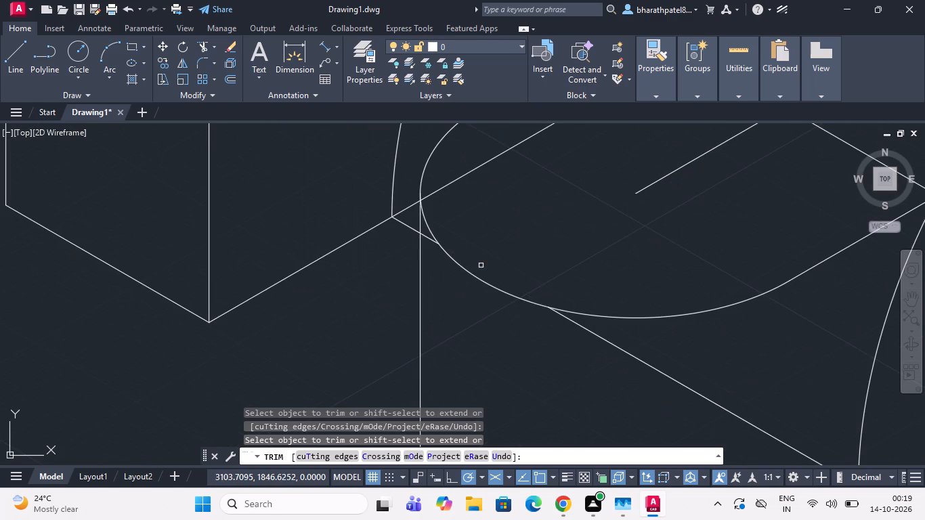
scroll(481, 265, "down", 3)
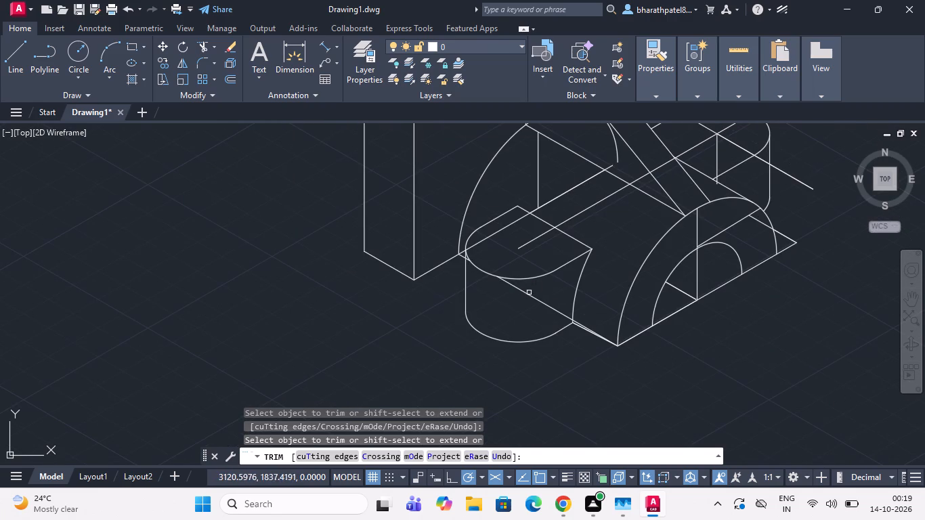
left_click(528, 293)
scroll(590, 332, "up", 3)
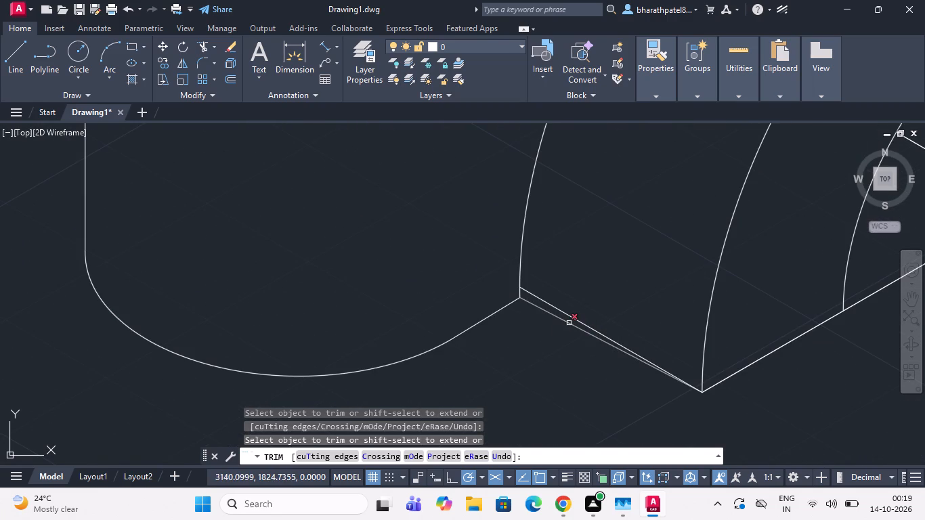
left_click(553, 306)
Trim the 80-long line from the rear arch's foot across the front boss's top face, and the short 150° stub inside the boss.
scroll(553, 306, "down", 3)
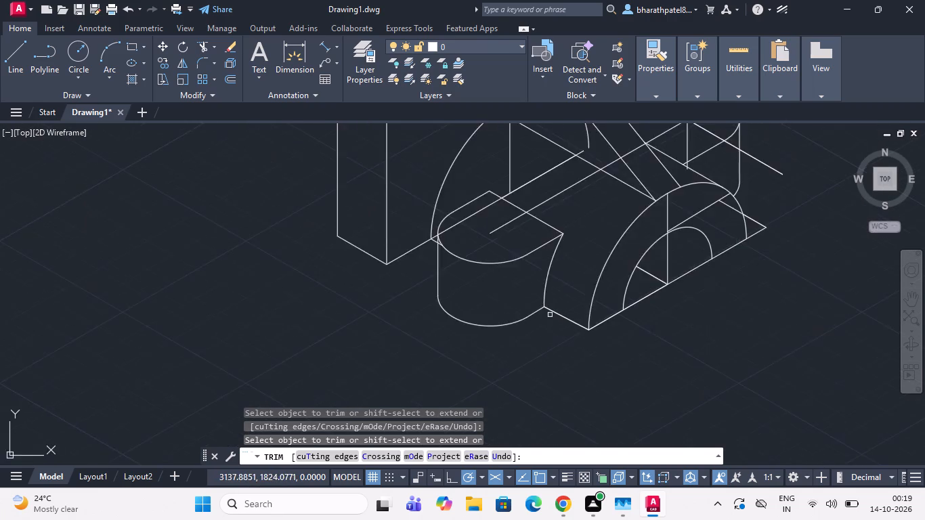
scroll(551, 322, "down", 2)
scroll(673, 274, "down", 1)
scroll(670, 267, "up", 2)
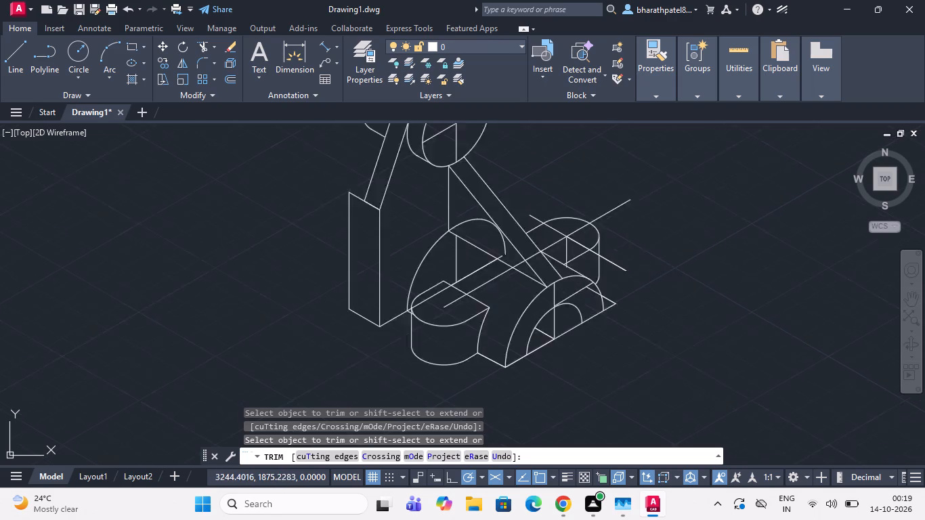
scroll(670, 267, "up", 1)
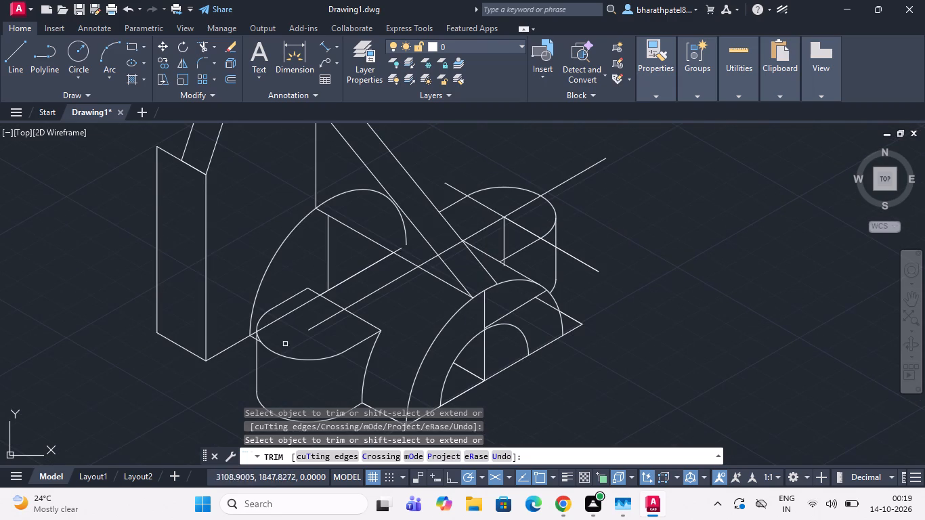
scroll(260, 338, "up", 4)
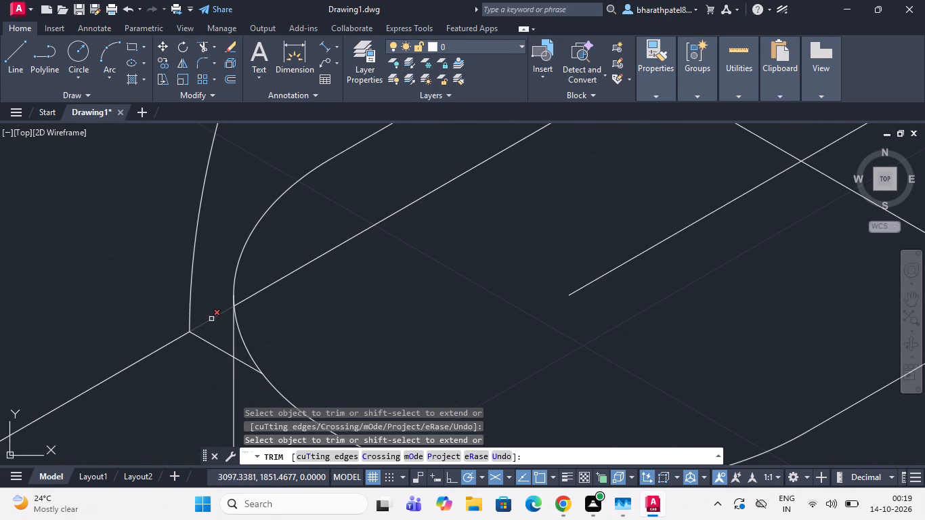
scroll(211, 319, "down", 2)
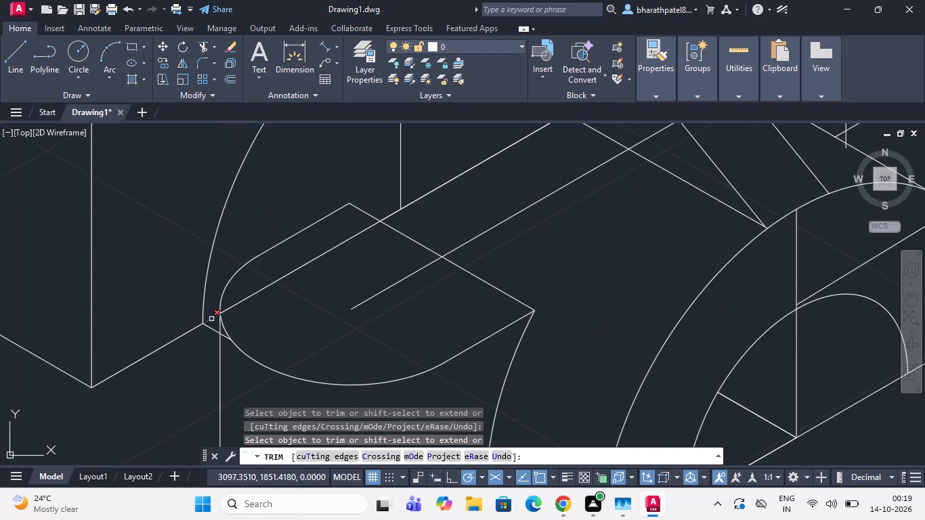
left_click(211, 319)
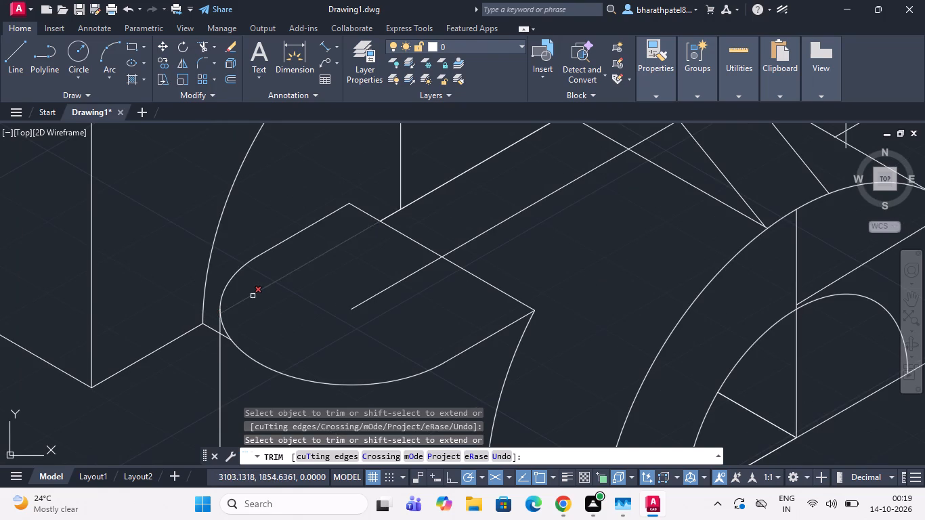
left_click(253, 295)
scroll(218, 337, "up", 4)
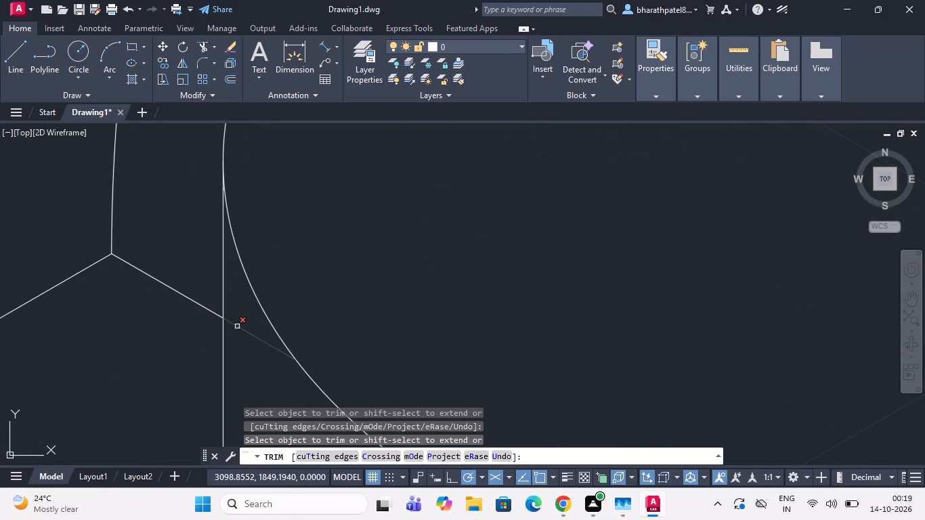
left_click(238, 325)
Draw a line about 23 long at 30° from the upright plate's top outer corner, passing behind the inclined rib.
scroll(238, 325, "down", 3)
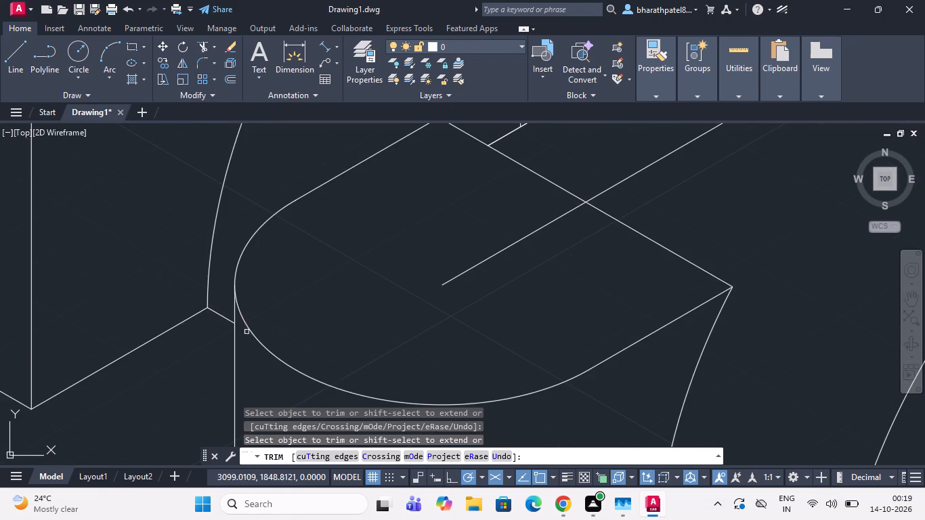
scroll(258, 318, "down", 4)
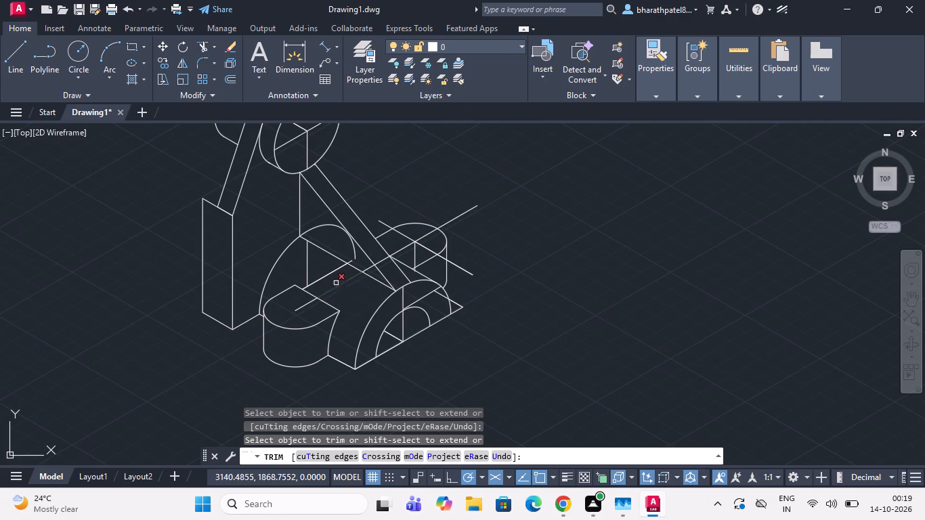
scroll(336, 283, "up", 2)
scroll(336, 282, "down", 3)
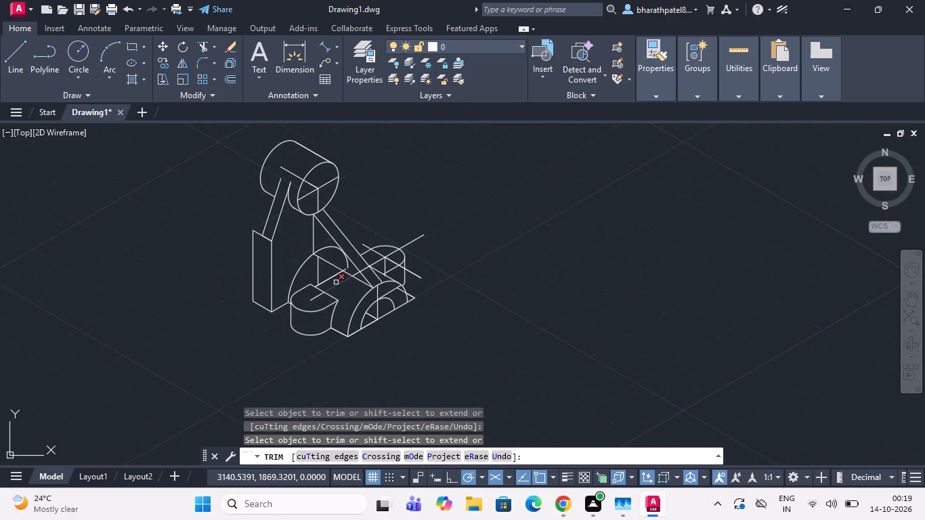
scroll(363, 276, "up", 1)
scroll(363, 276, "down", 1)
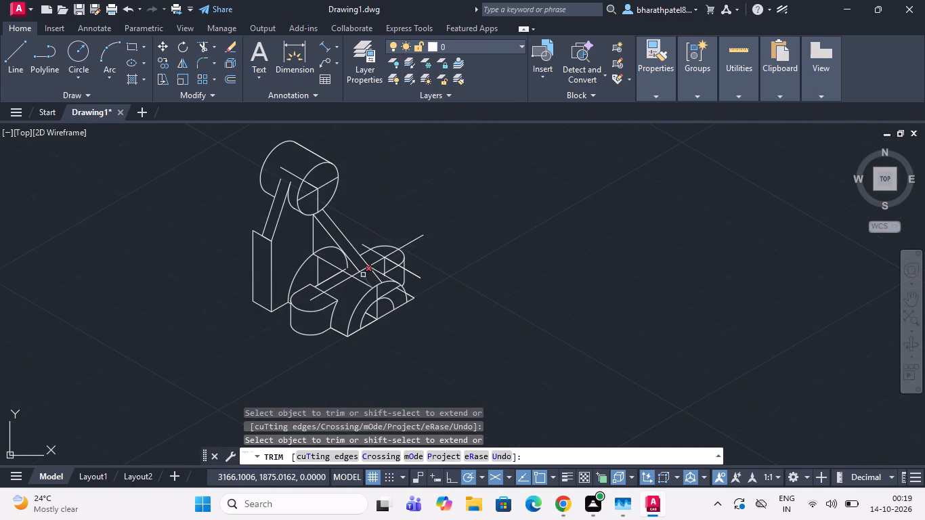
left_click(18, 58)
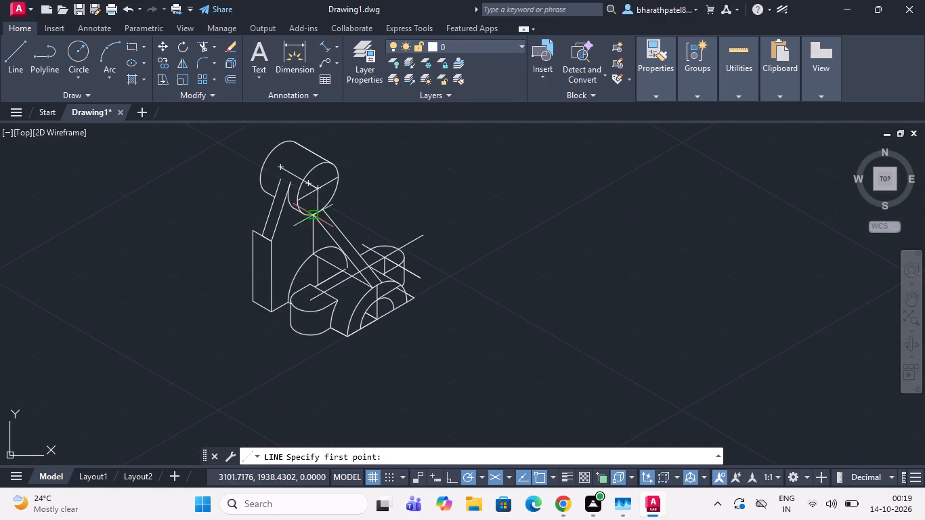
scroll(322, 236, "down", 2)
scroll(324, 221, "up", 3)
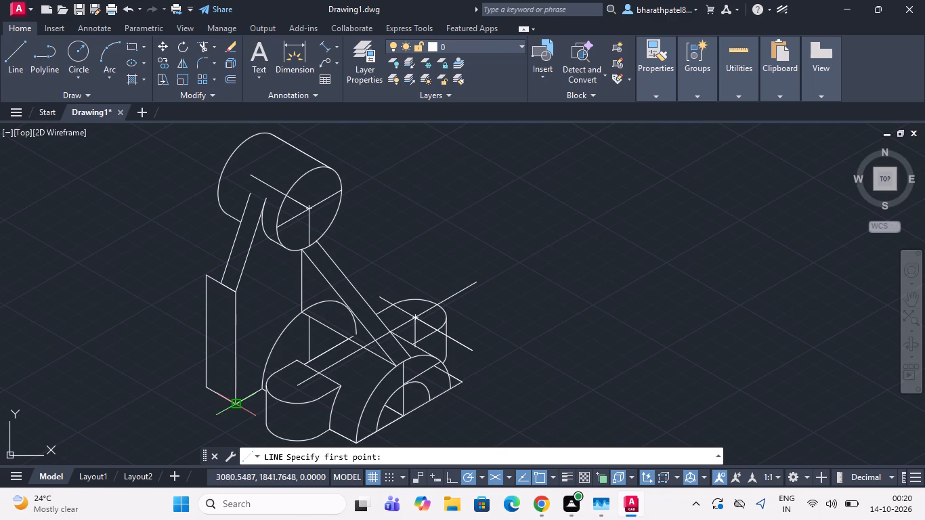
left_click(205, 275)
scroll(232, 242, "up", 3)
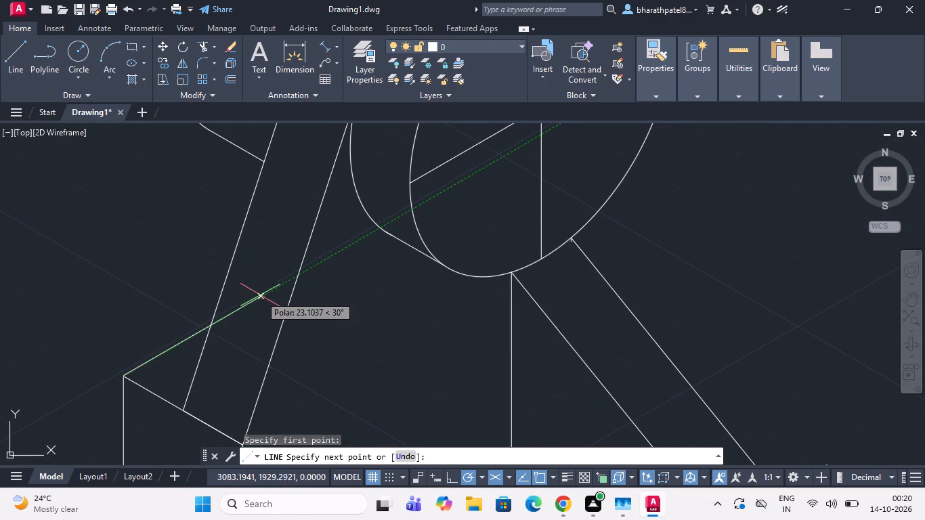
left_click(263, 301)
key("Escape")
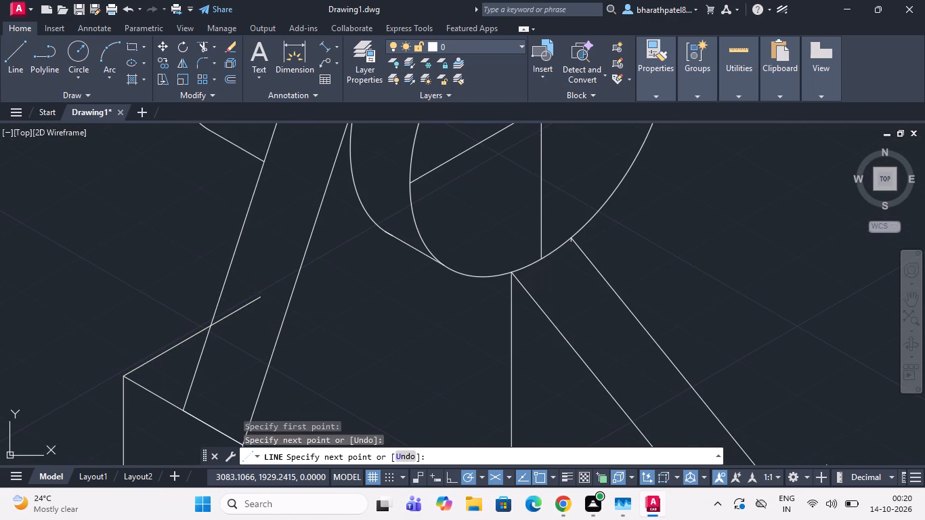
Trim the new top line of the upright plate beyond the inclined rib's outer edge.
left_click(201, 49)
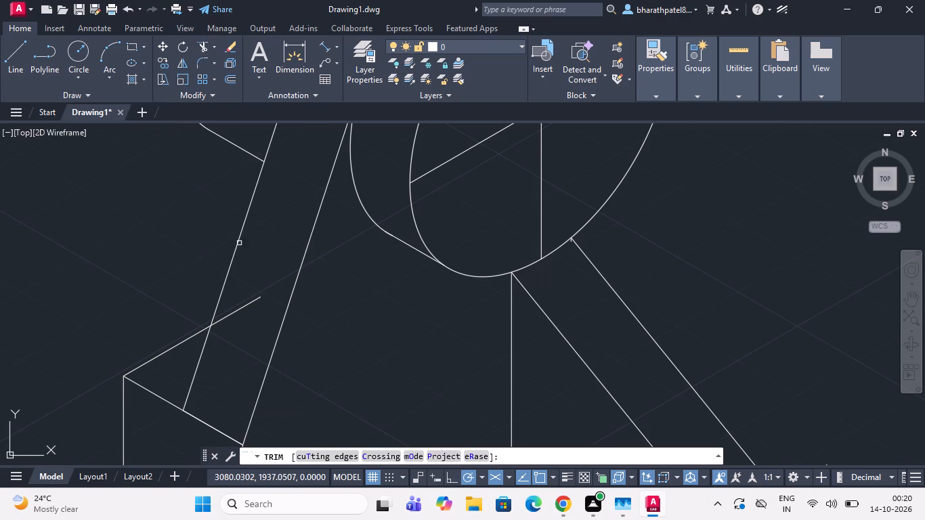
left_click(238, 309)
Draw a line 44 up the upright plate's front vertical edge from its bottom corner, continuing about 22 at 30° towards the arch.
scroll(238, 309, "down", 4)
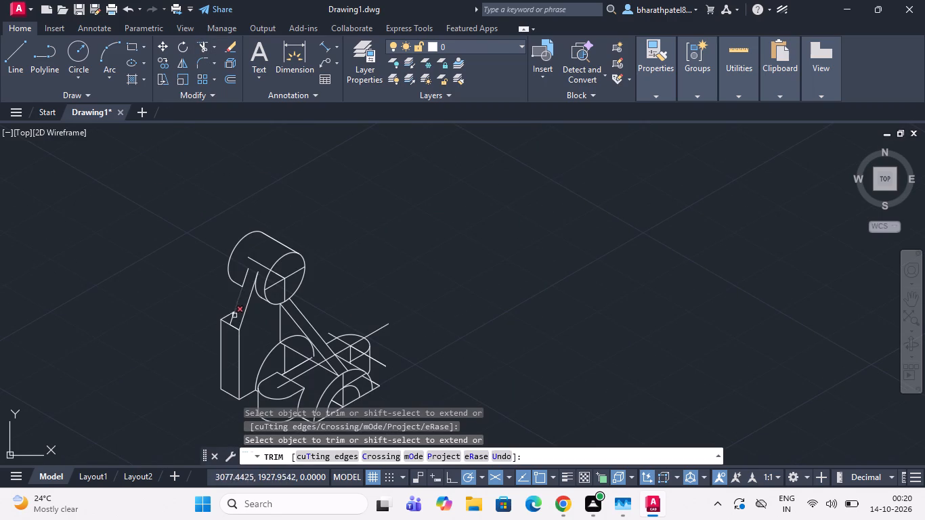
scroll(214, 348, "down", 1)
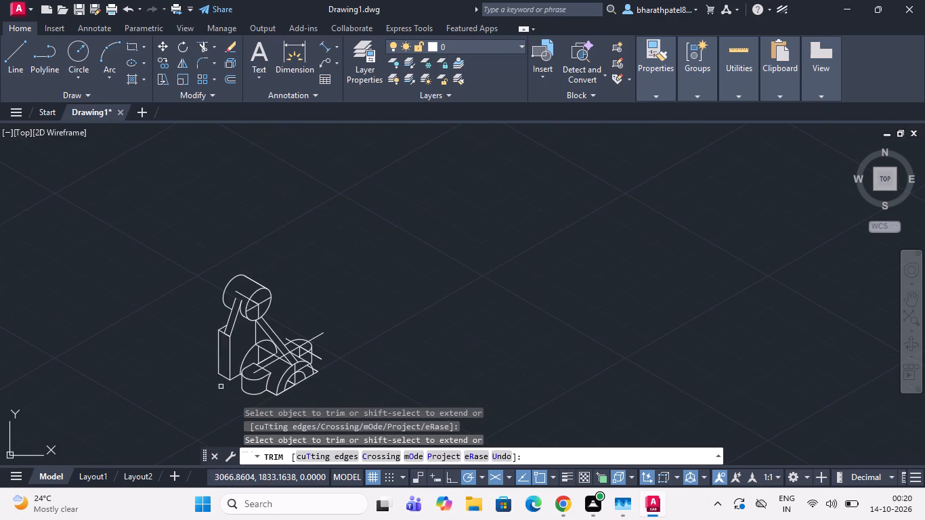
scroll(221, 387, "up", 2)
scroll(283, 313, "down", 1)
scroll(265, 368, "up", 2)
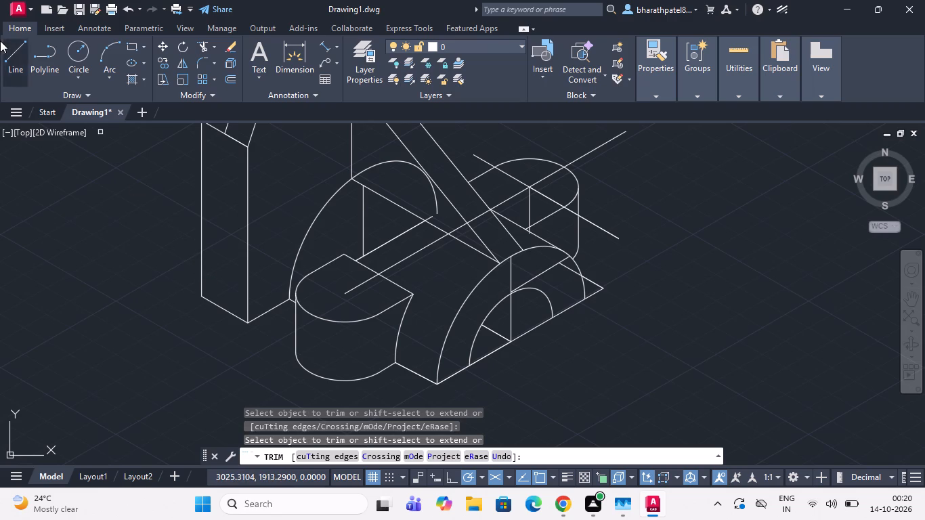
left_click(16, 60)
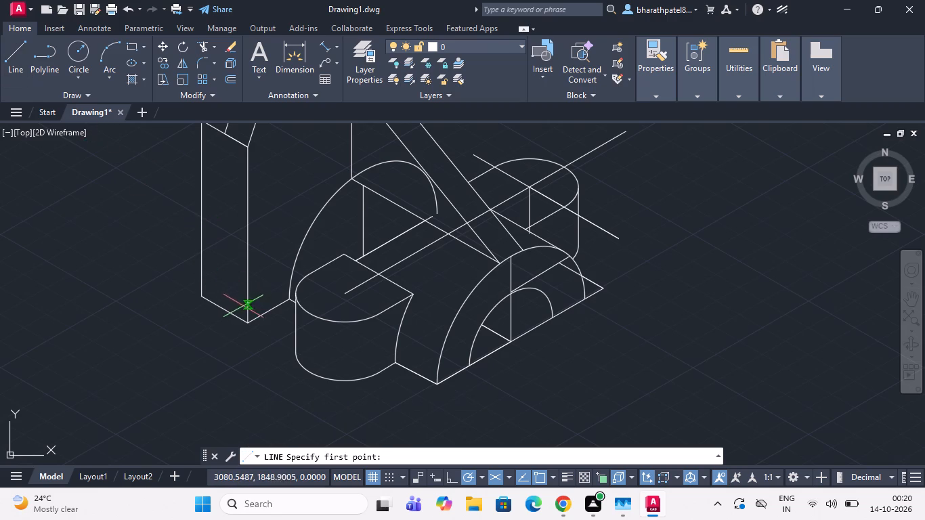
left_click(244, 320)
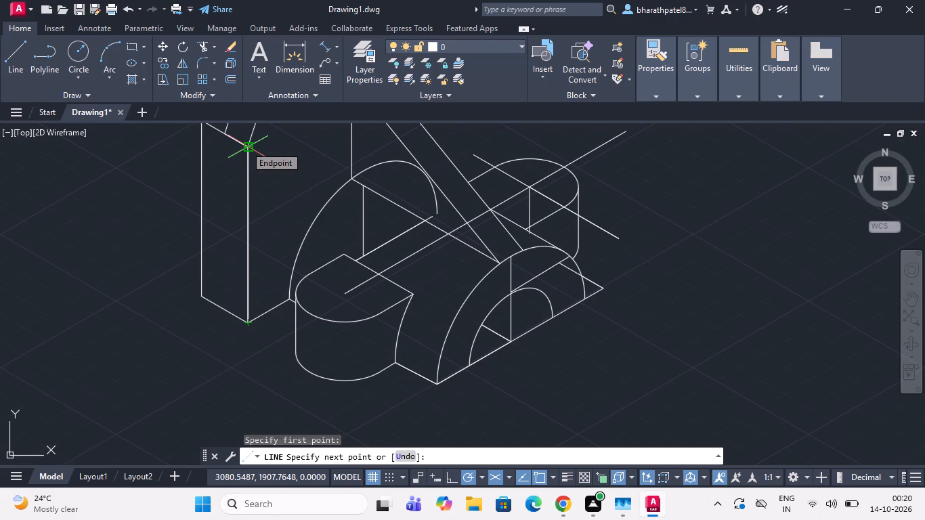
type("44")
key("Return")
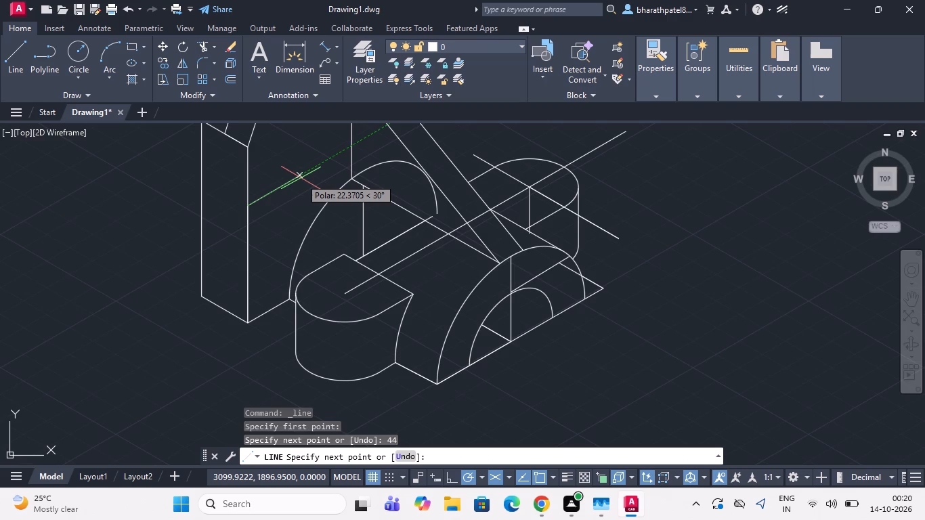
left_click(301, 178)
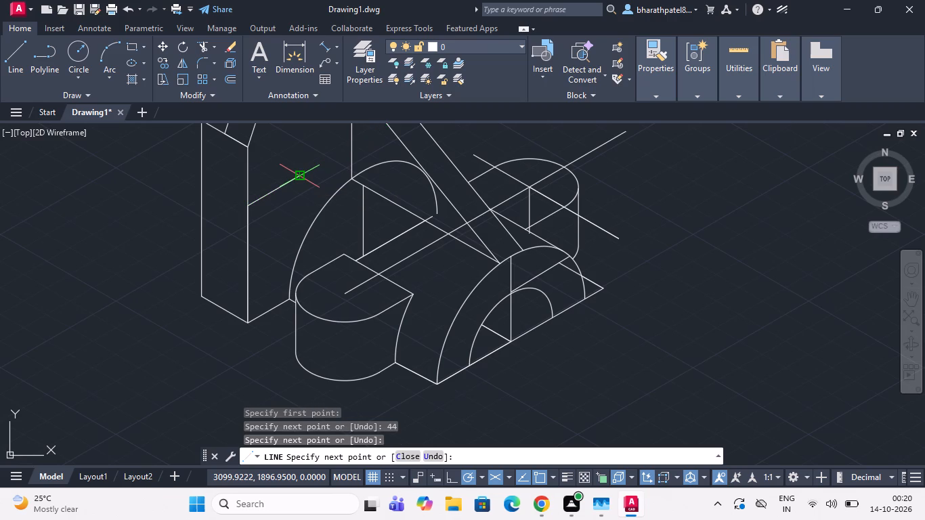
key("Escape")
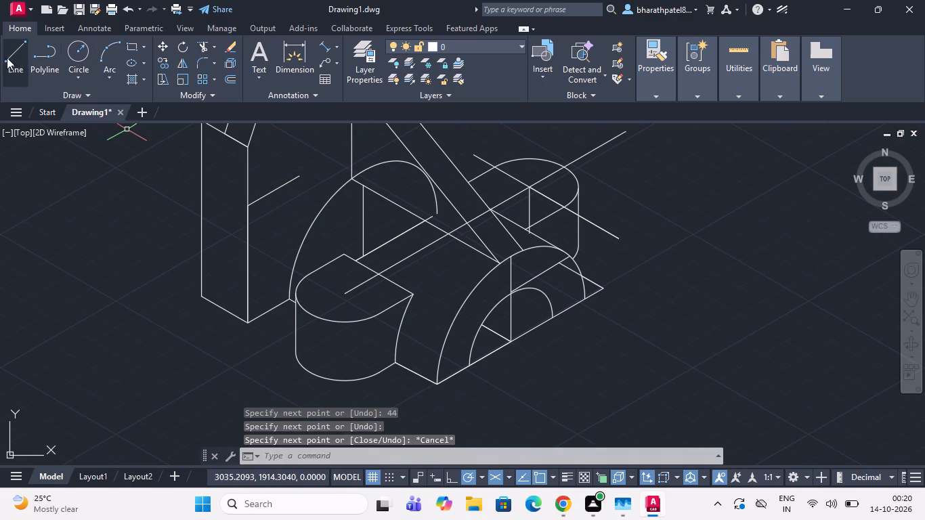
Draw a line at 30° from the 44-high point on the plate's front edge, ending past the vertical line under the cylinder.
left_click_drag(5, 56, 26, 73)
left_click(246, 206)
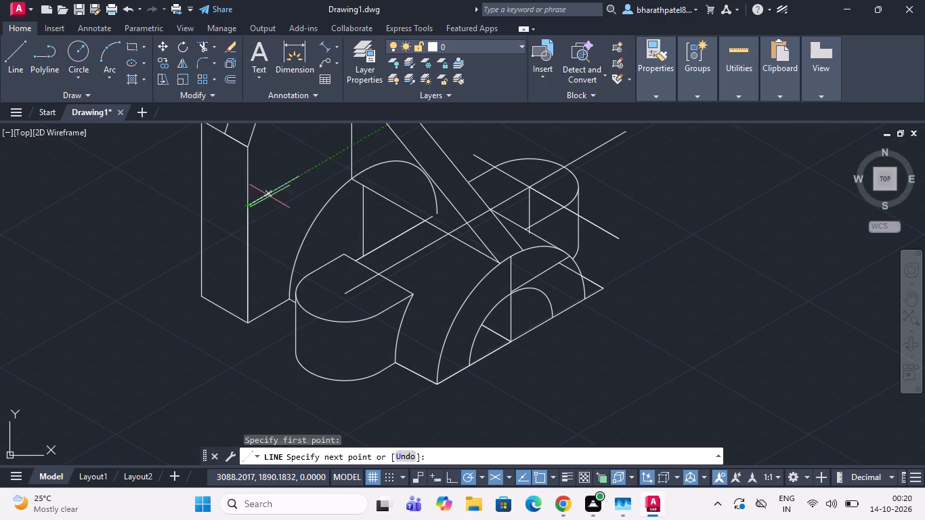
left_click(369, 135)
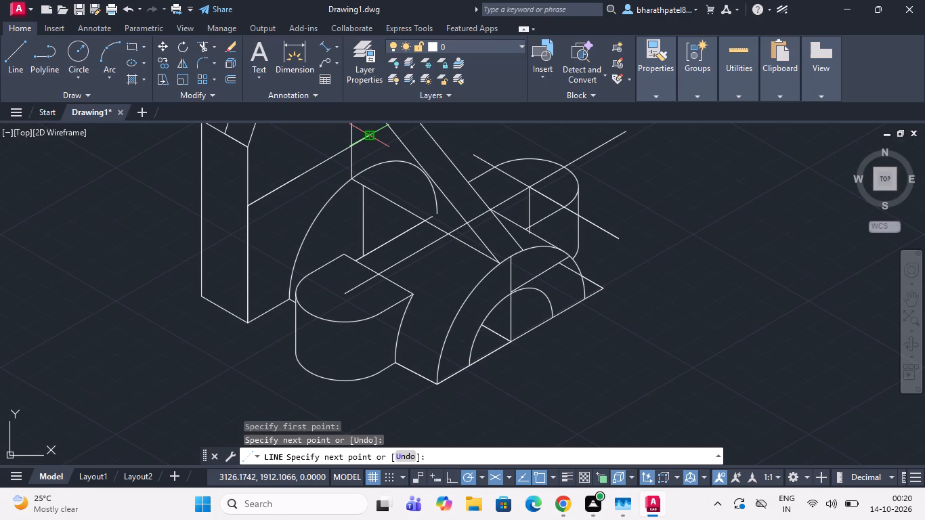
key("Escape")
Draw a line at 210° from where the 30° line crosses the vertical under the cylinder to a point 35 beyond the plate's front edge.
scroll(334, 183, "down", 2)
scroll(363, 147, "up", 2)
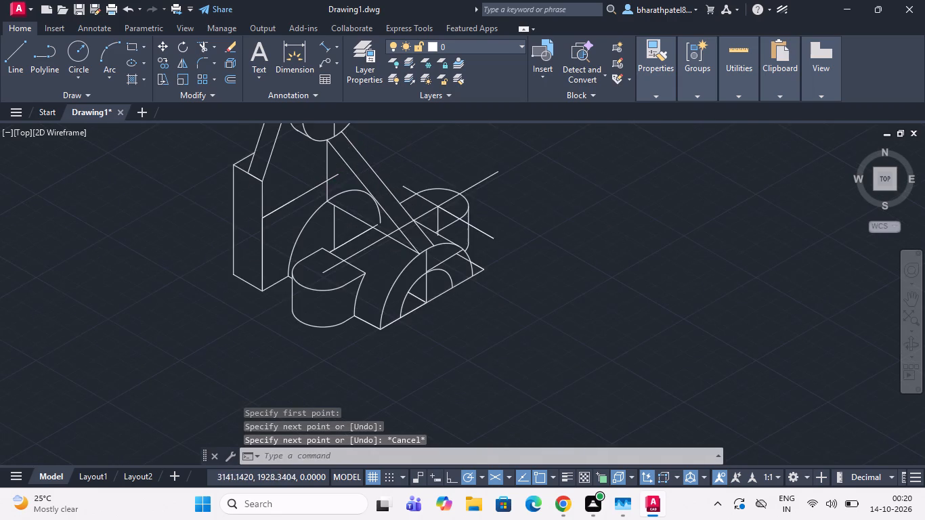
left_click(16, 56)
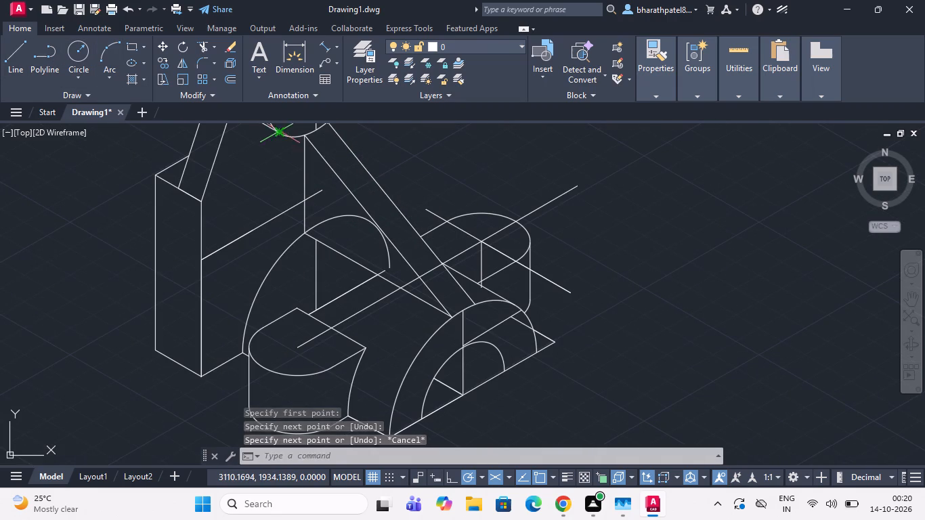
left_click(307, 202)
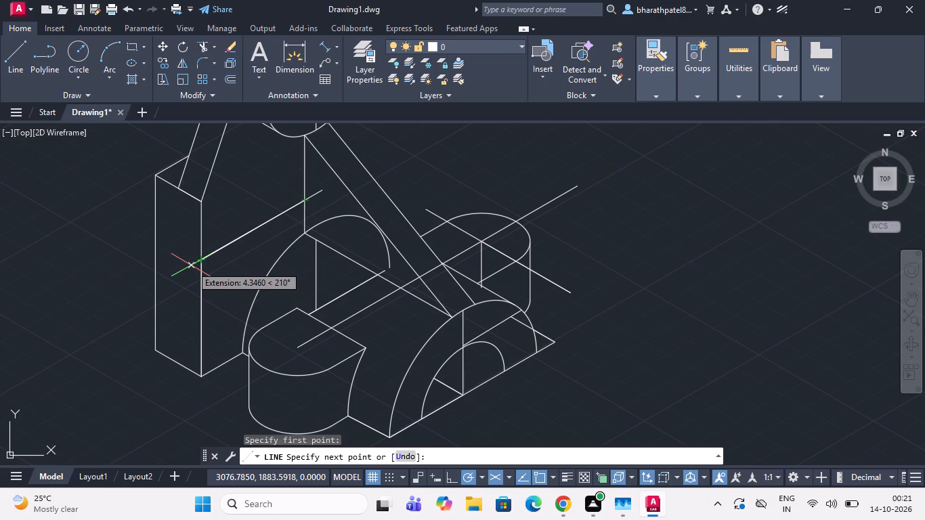
key("3")
key("5")
key("Return")
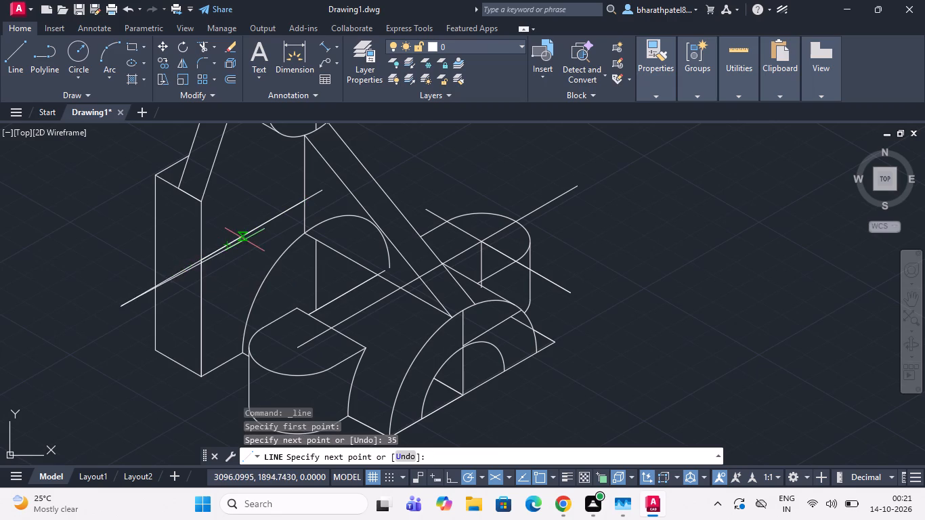
scroll(234, 257, "up", 1)
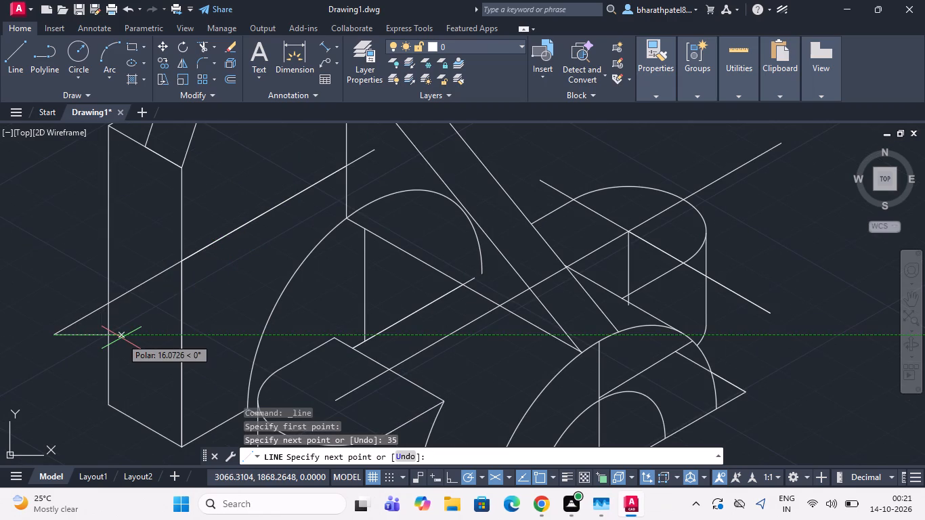
key("Escape")
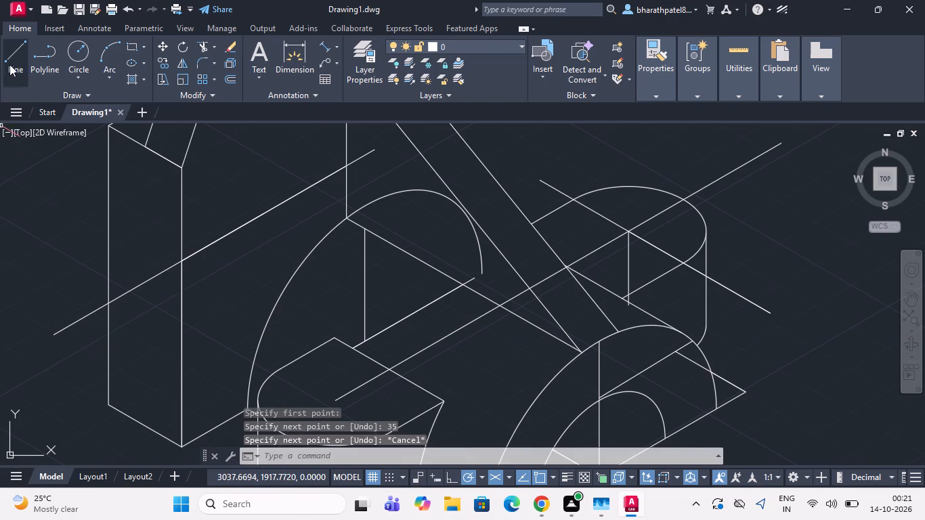
Trim the 30° connecting line where it overshoots the vertical under the cylinder and the upright plate's front edge.
left_click(10, 58)
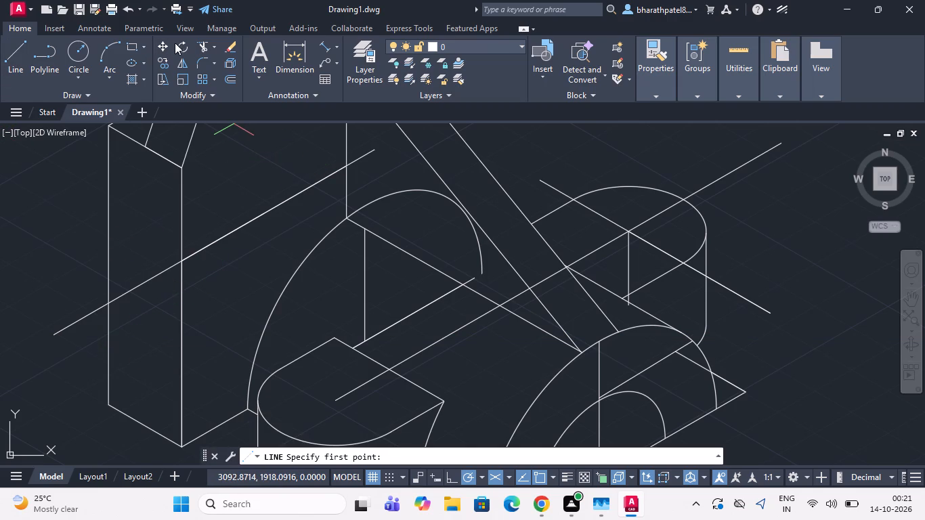
left_click(200, 48)
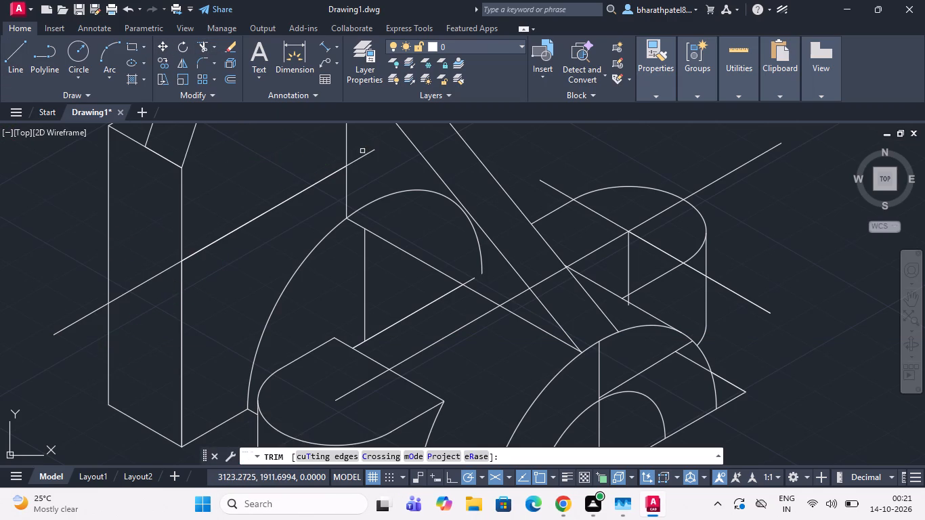
left_click(362, 151)
left_click(362, 165)
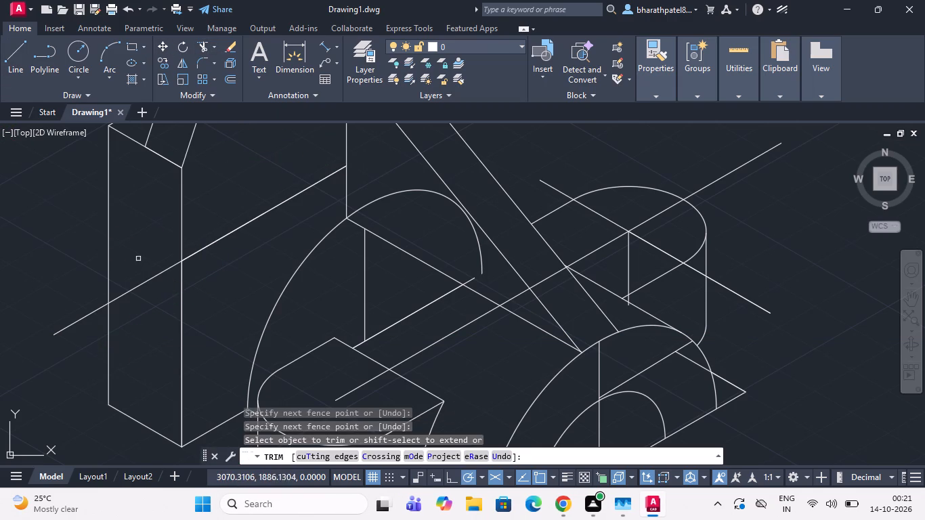
left_click(138, 257)
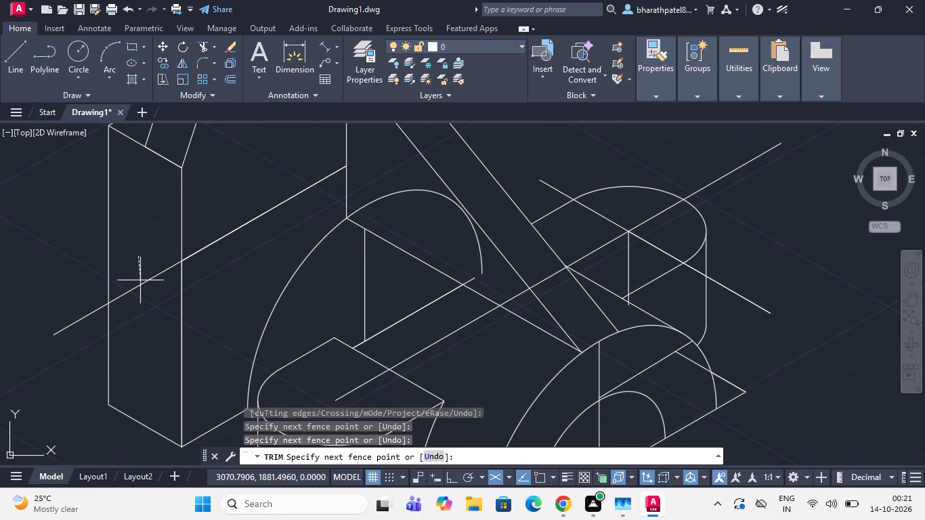
left_click(142, 308)
left_click(85, 316)
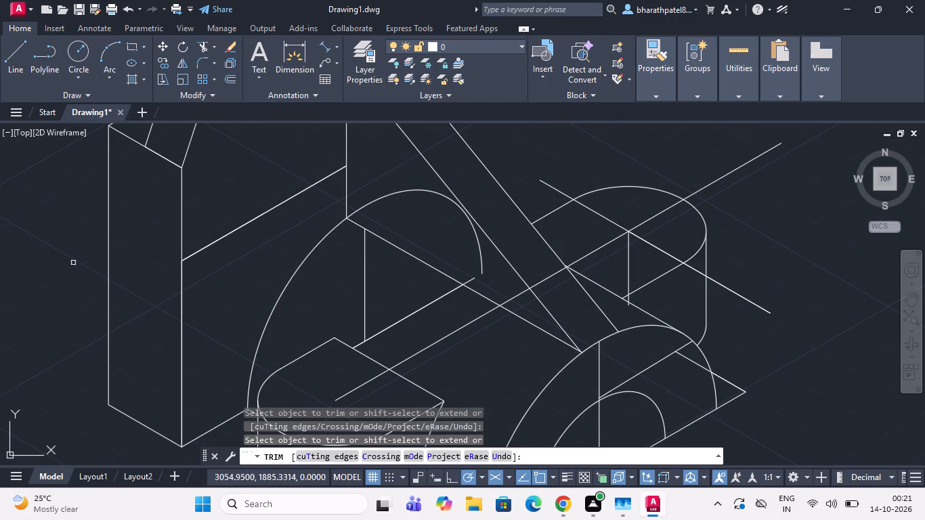
Draw a line 35 at 210° from the connecting line's upper end at the vertical, continuing about 7.3 straight down.
left_click(9, 64)
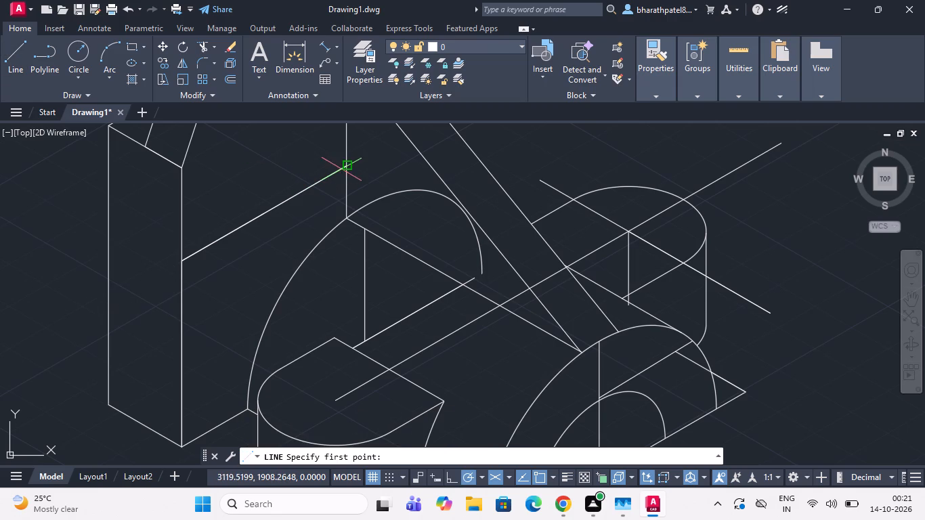
left_click(345, 167)
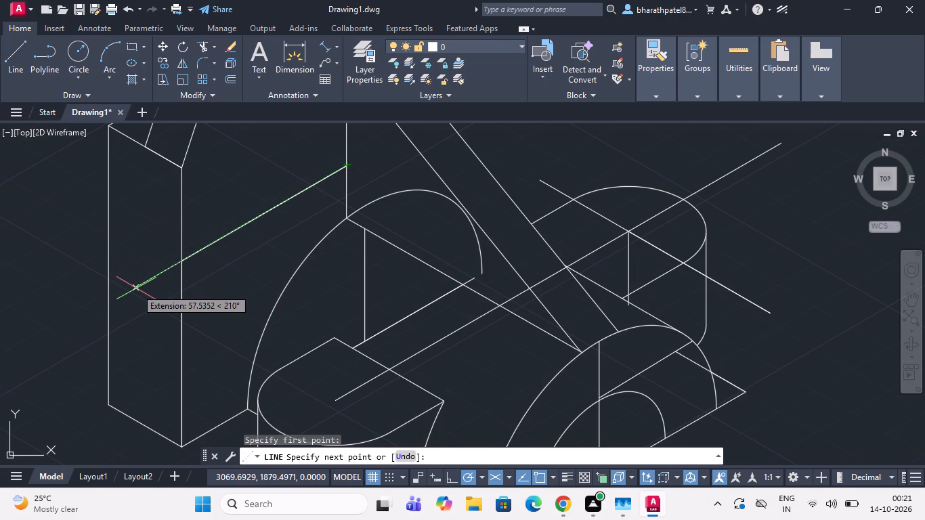
type("35")
key("Return")
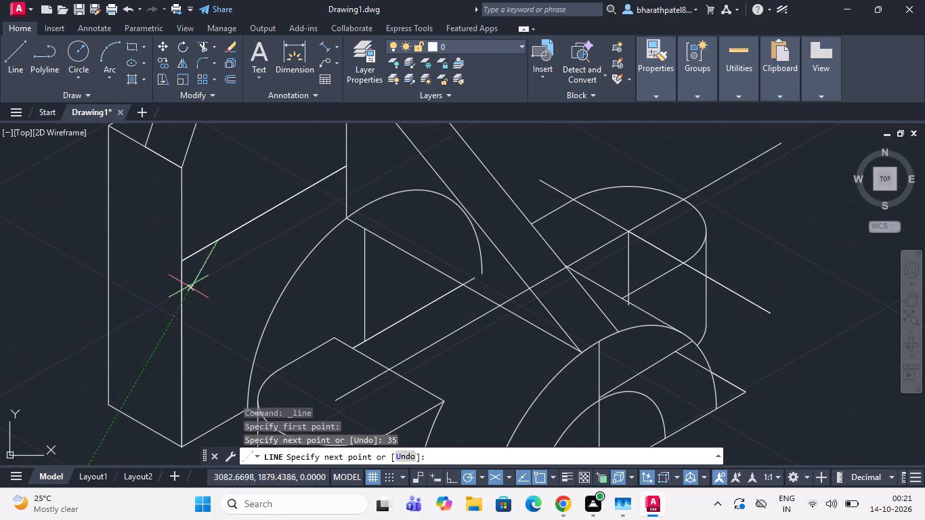
scroll(217, 274, "up", 1)
left_click(217, 268)
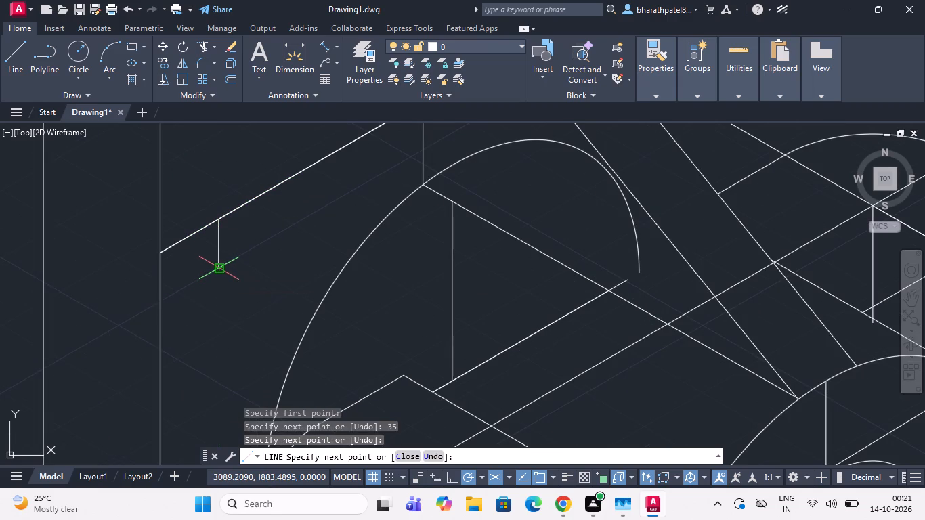
key("Escape")
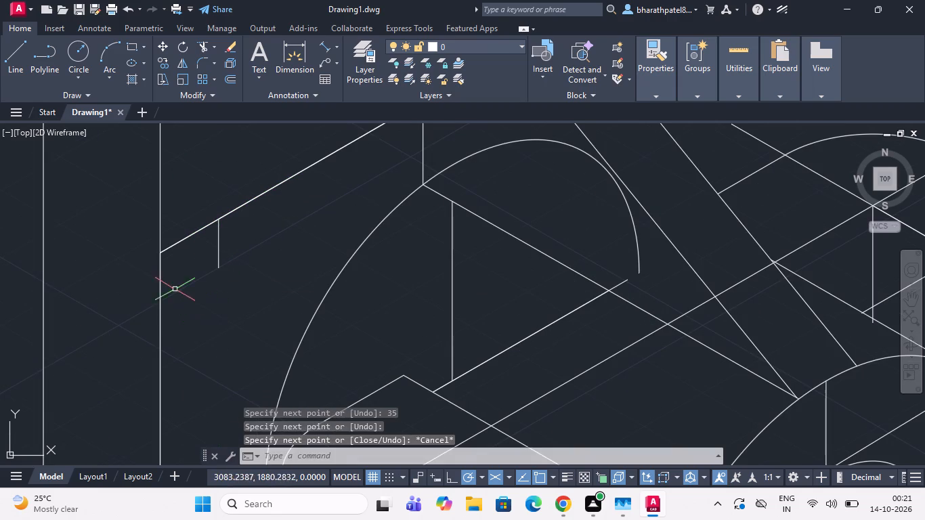
Draw a line 15 at 210° from the top of the short vertical line, crossing the upright plate's front edge.
left_click(19, 47)
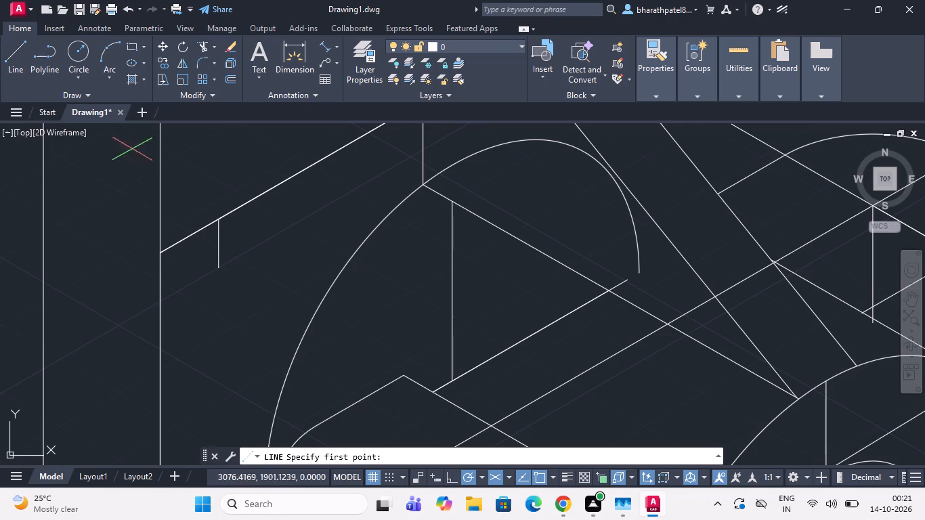
scroll(201, 231, "up", 3)
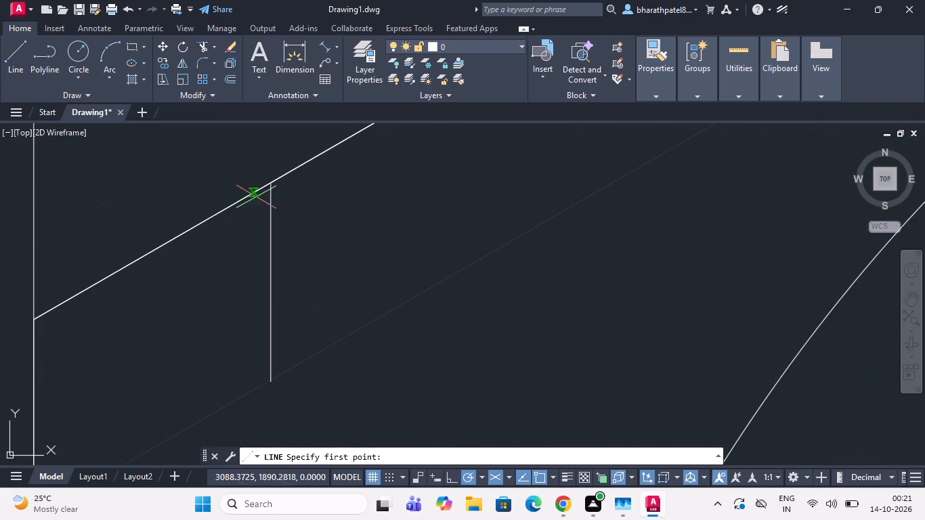
left_click(270, 183)
scroll(270, 183, "down", 3)
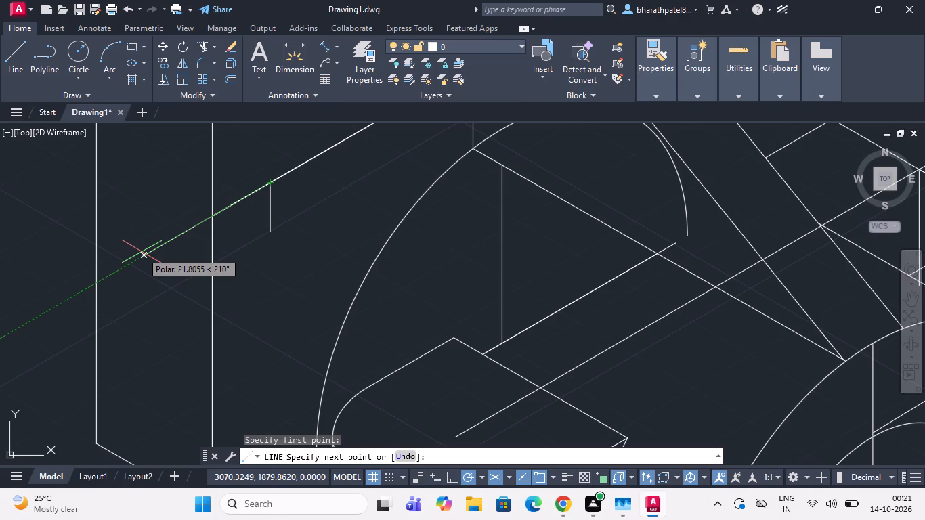
key("1")
key("5")
key("Return")
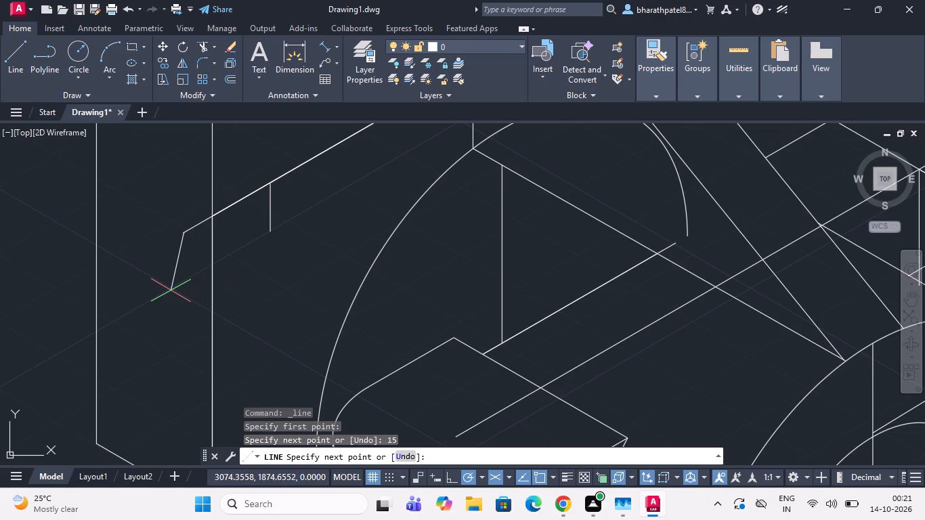
key("Escape")
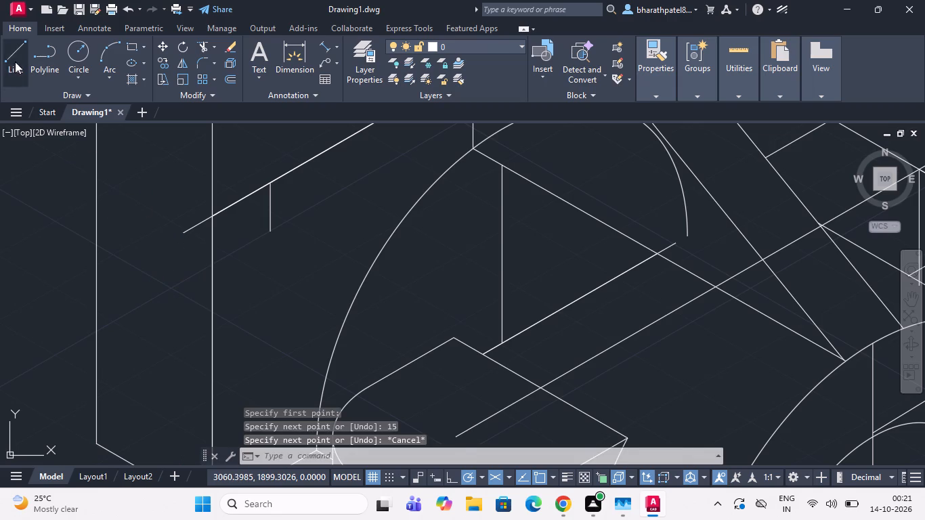
Draw a second line 15 at 210° from the same point at the top of the short vertical line.
left_click_drag(6, 58, 13, 60)
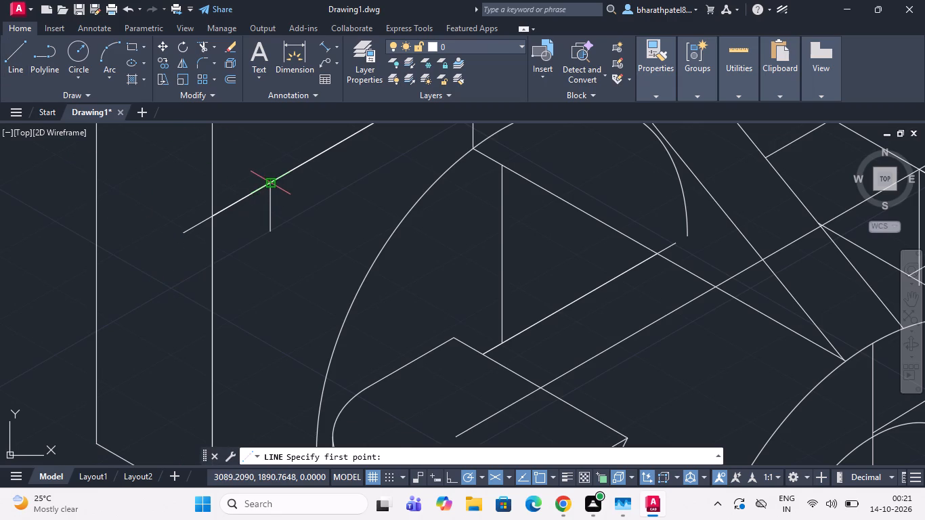
left_click(267, 186)
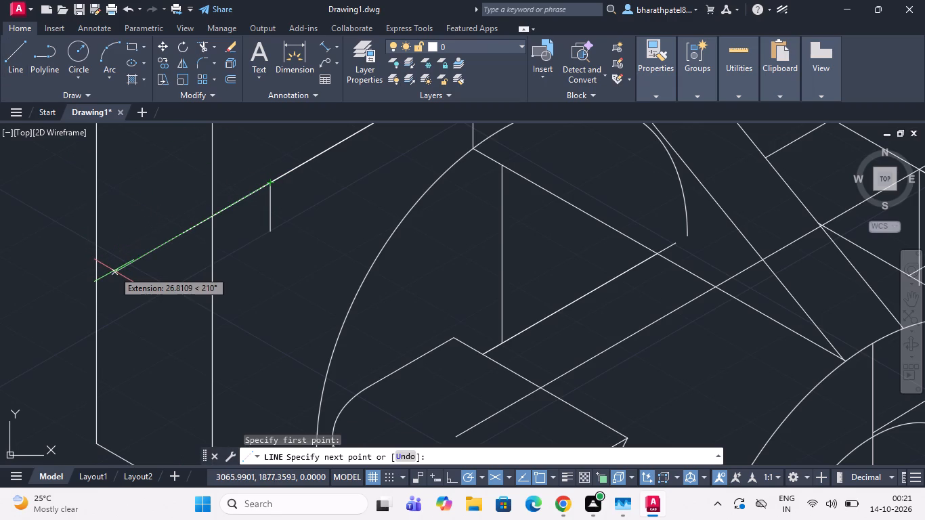
type("15")
key("Return")
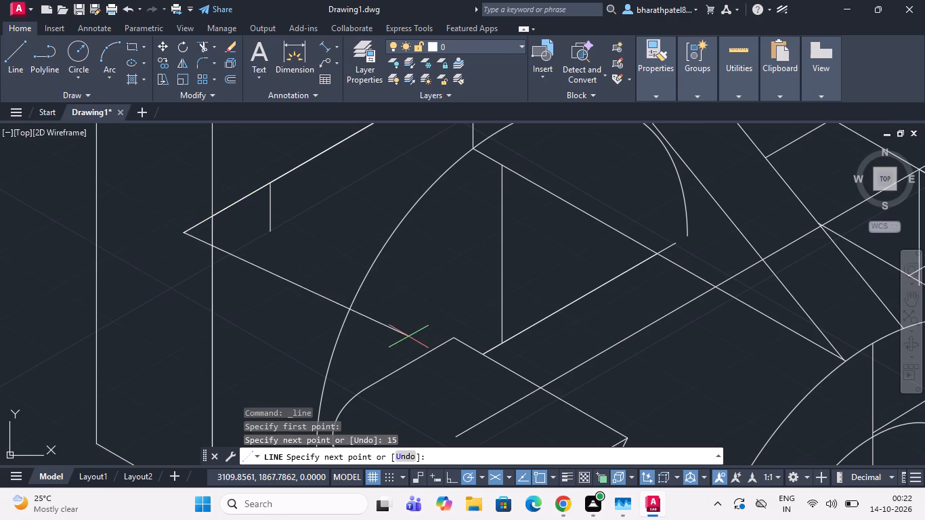
key("Escape")
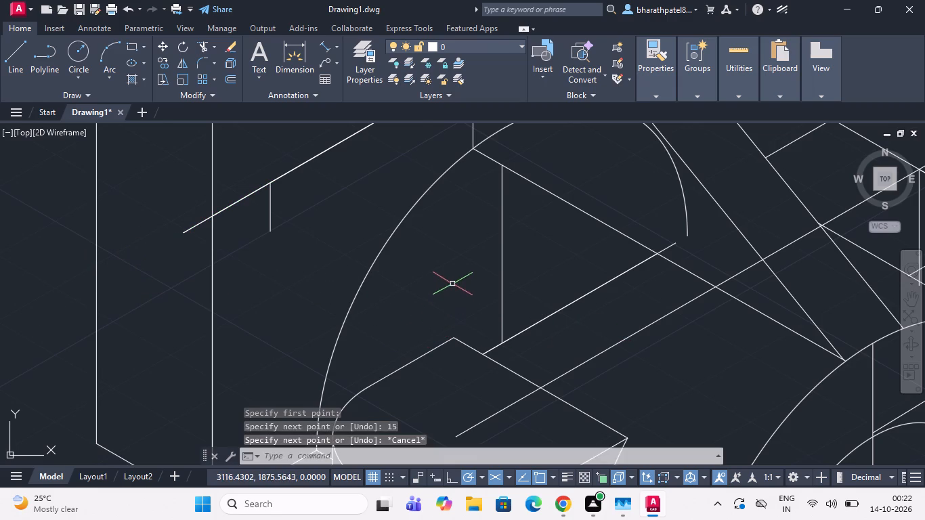
Draw a 15 diameter isocircle on the right isoplane, centred at the top of the short vertical line.
scroll(452, 284, "up", 3)
scroll(452, 284, "down", 3)
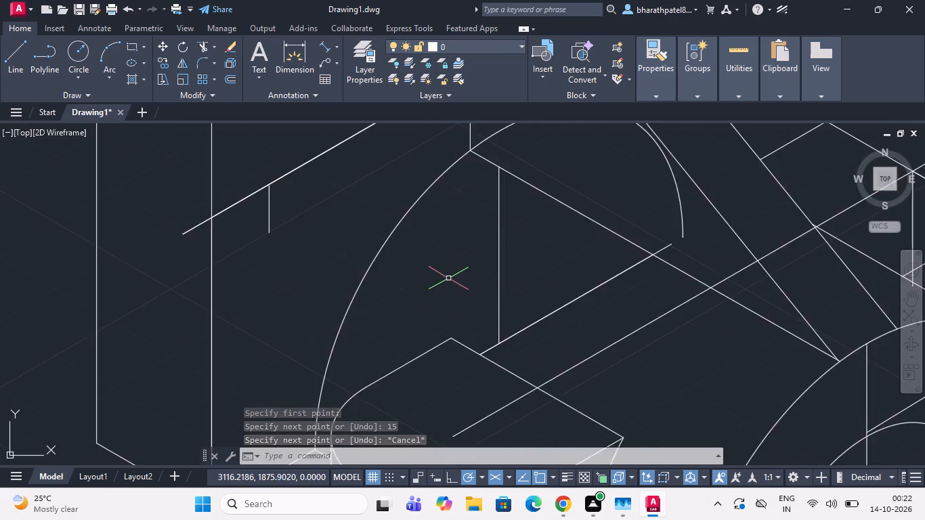
scroll(448, 278, "down", 2)
scroll(404, 237, "up", 2)
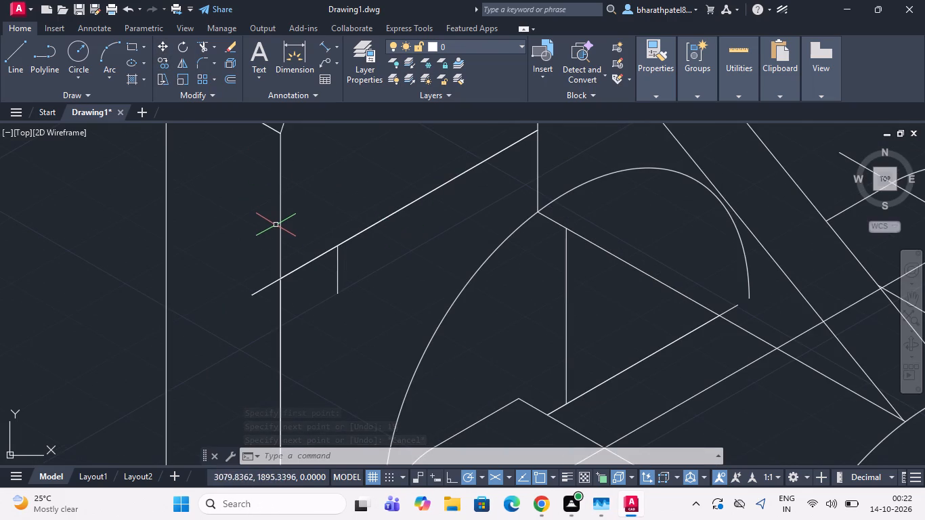
type("ell")
key("Return")
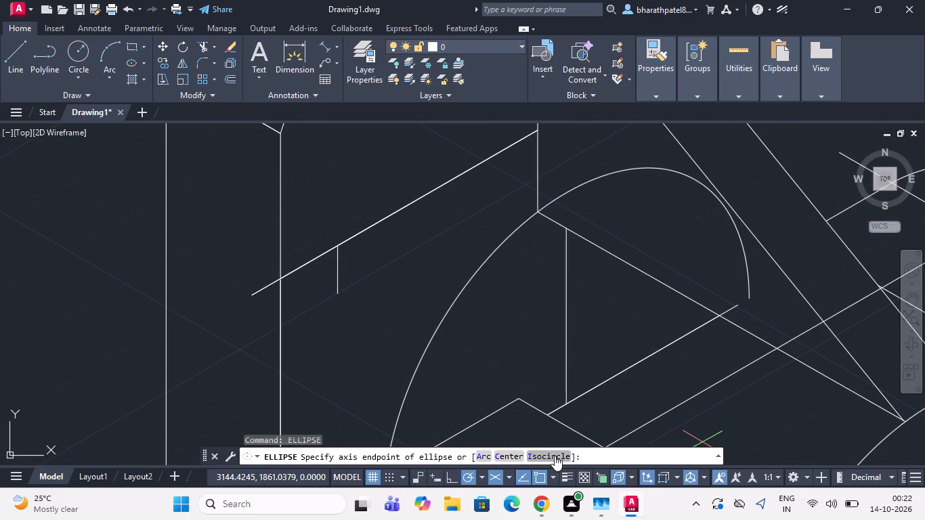
left_click(554, 455)
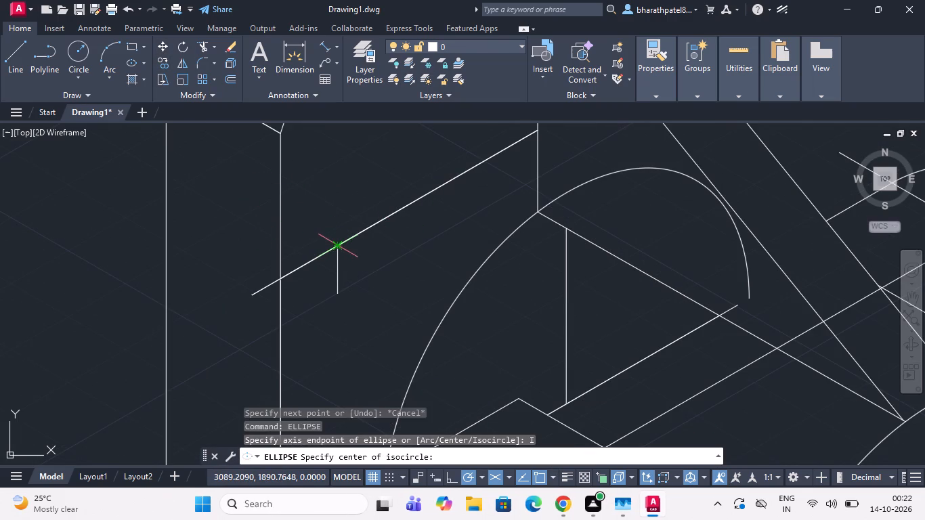
left_click(335, 245)
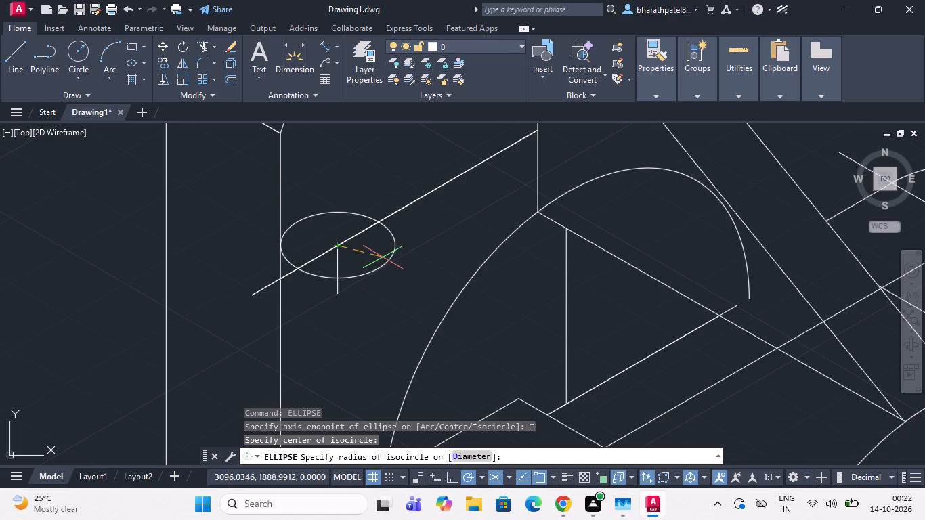
key("F5")
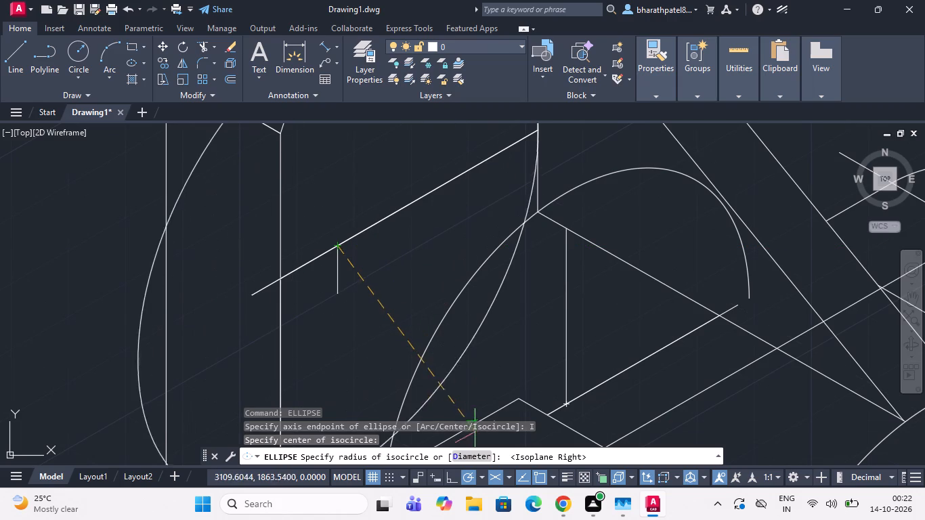
left_click(479, 456)
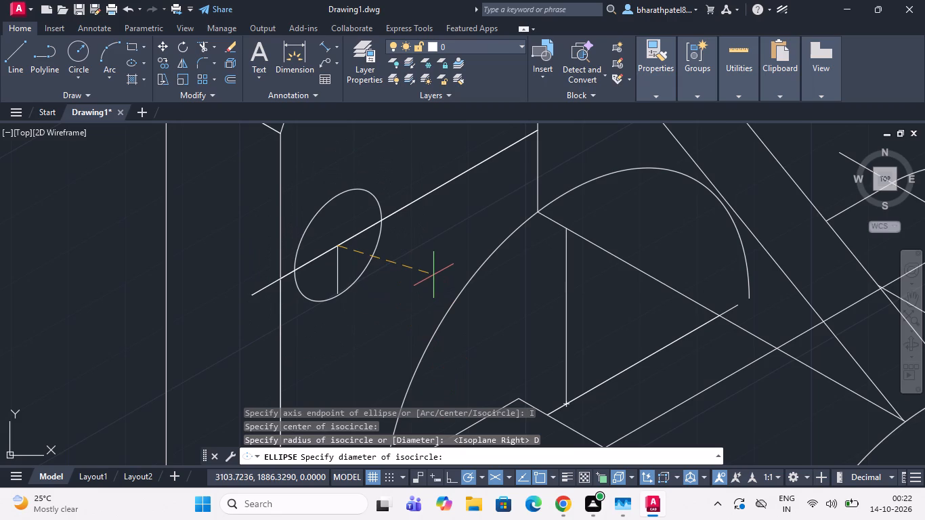
type("15")
key("Return")
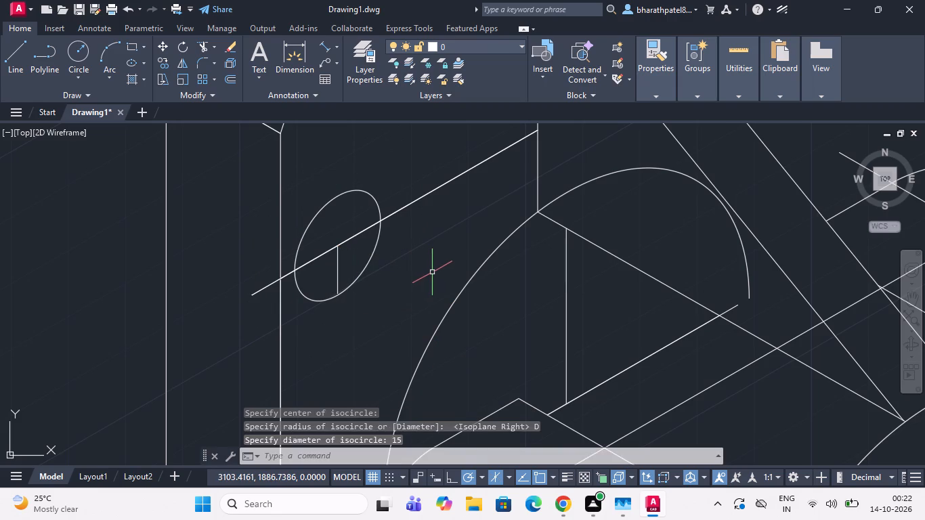
Draw a line 35 at 30° from the connecting line's upper end at the vertical, crossing the sloping web lines.
scroll(432, 272, "down", 1)
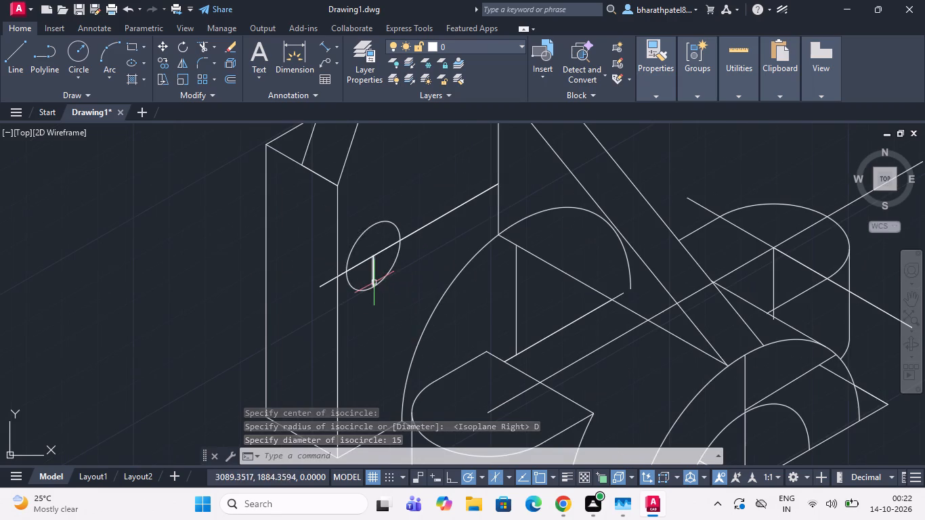
scroll(374, 282, "down", 2)
left_click(6, 57)
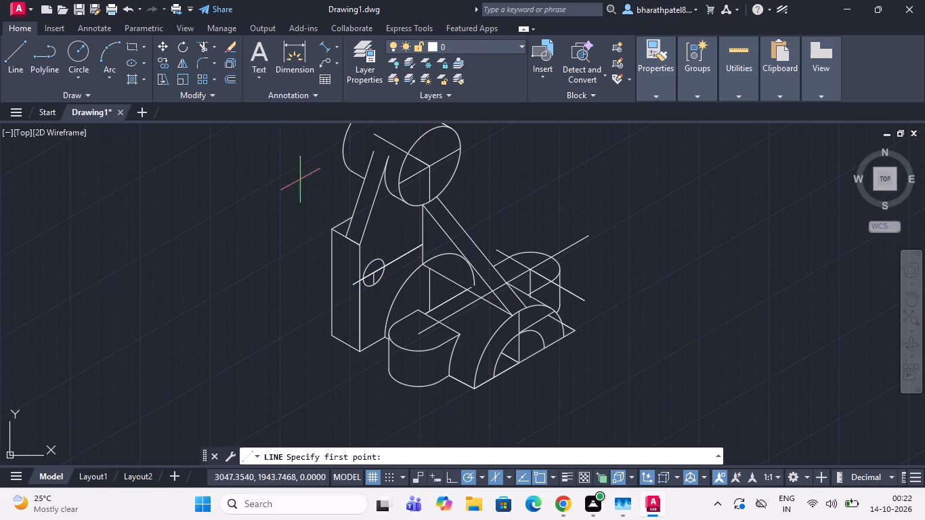
scroll(495, 216, "down", 2)
scroll(497, 211, "up", 4)
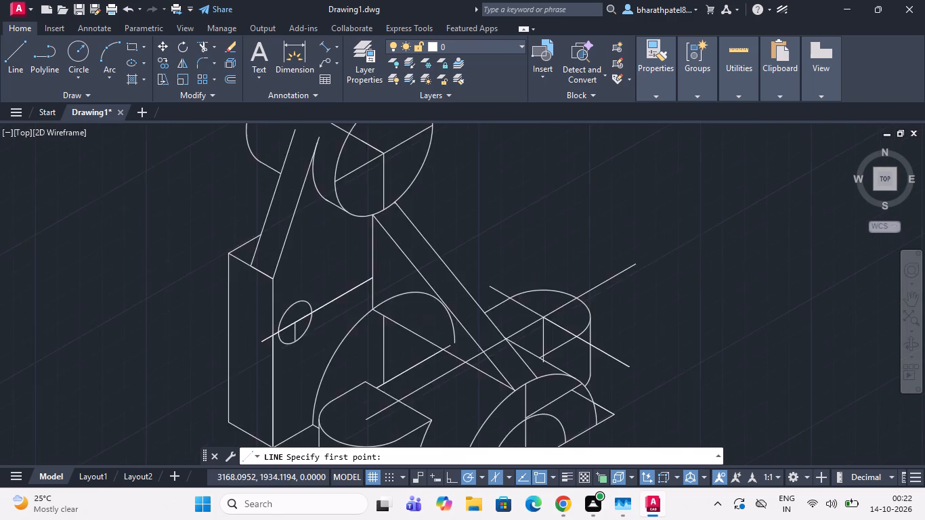
left_click(296, 320)
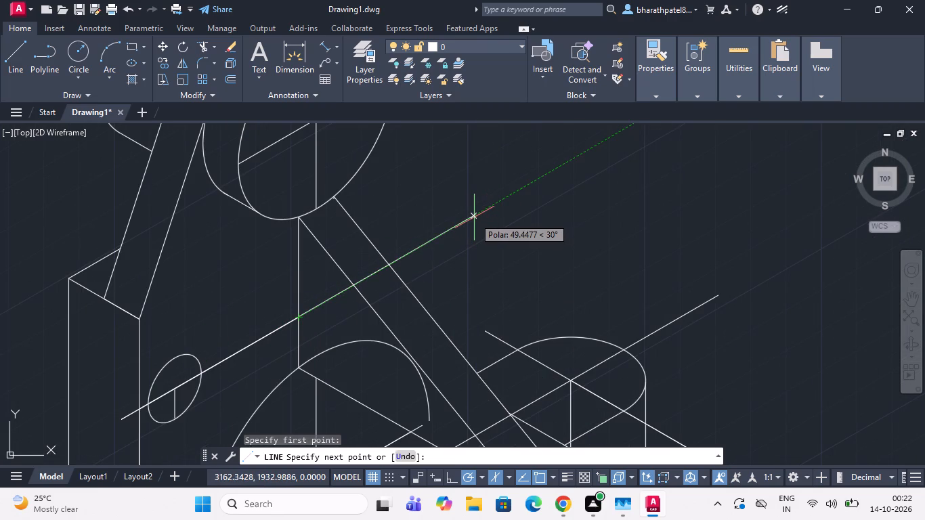
type("35")
key("Return")
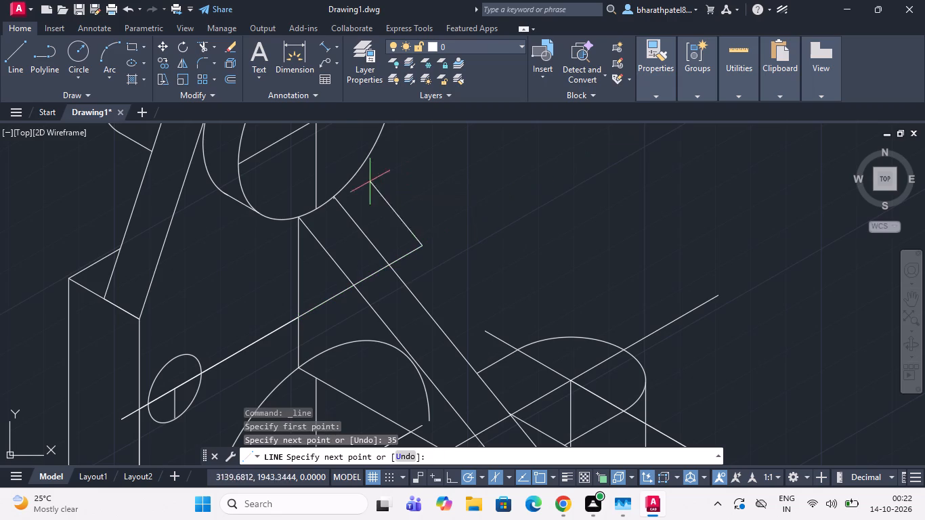
scroll(397, 242, "up", 2)
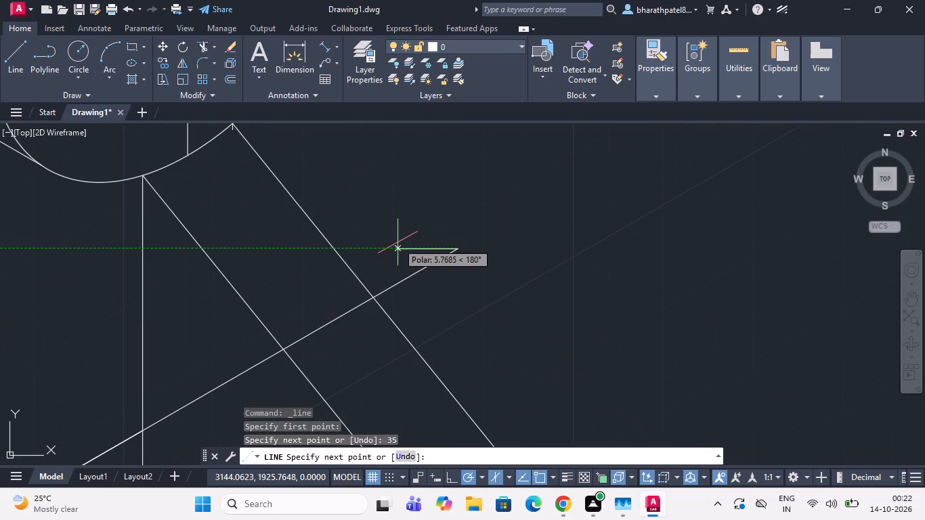
key("Escape")
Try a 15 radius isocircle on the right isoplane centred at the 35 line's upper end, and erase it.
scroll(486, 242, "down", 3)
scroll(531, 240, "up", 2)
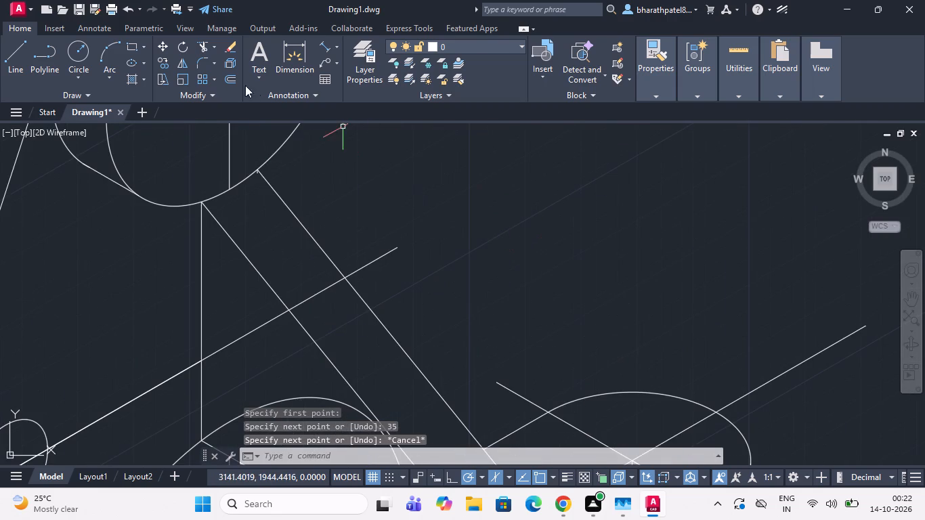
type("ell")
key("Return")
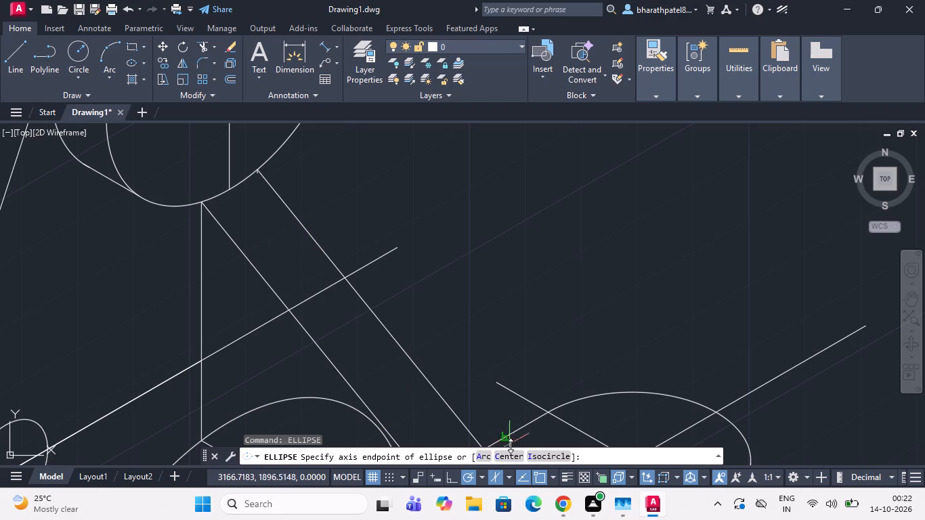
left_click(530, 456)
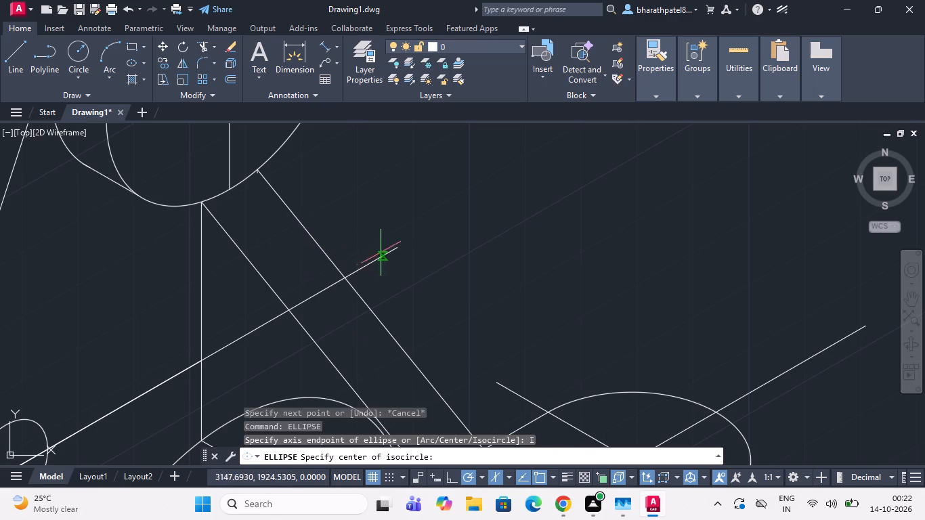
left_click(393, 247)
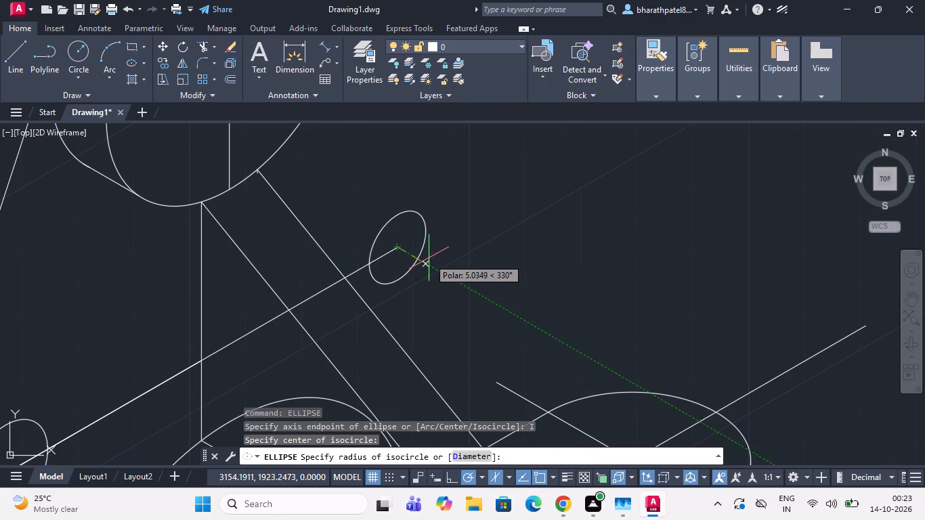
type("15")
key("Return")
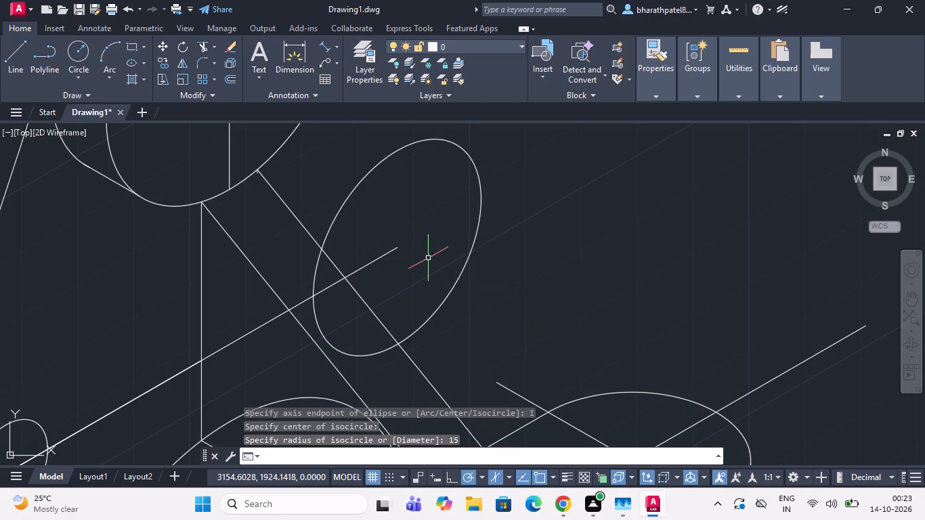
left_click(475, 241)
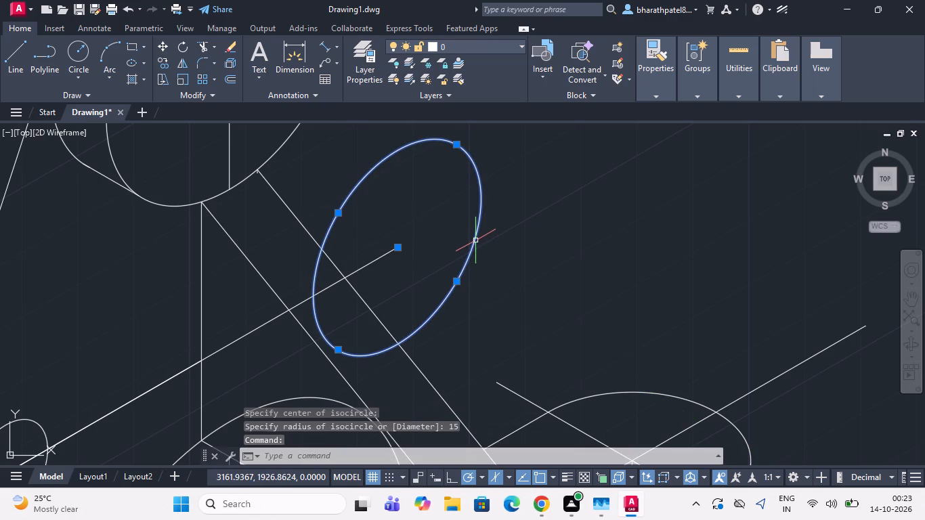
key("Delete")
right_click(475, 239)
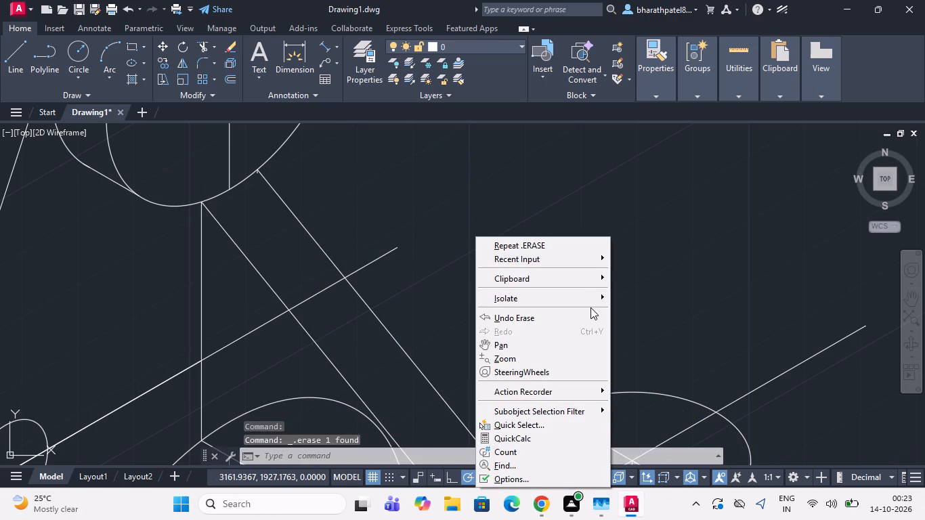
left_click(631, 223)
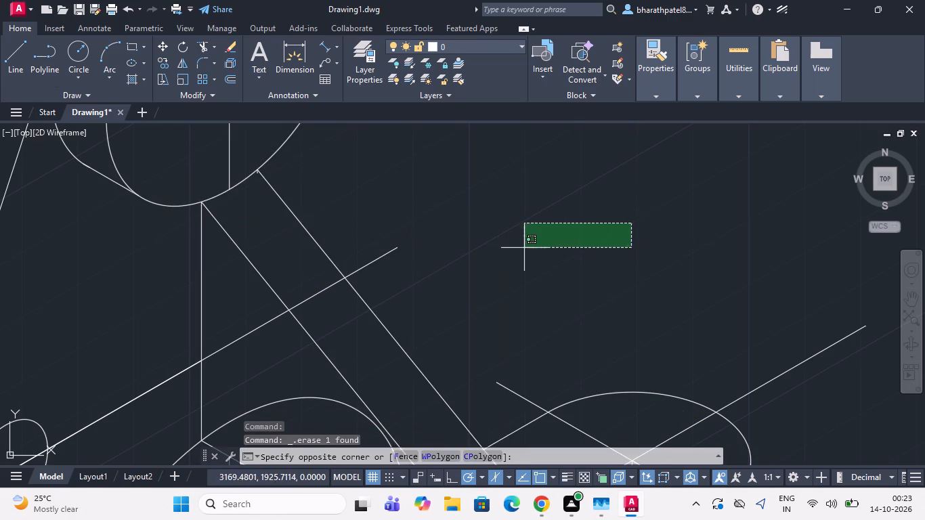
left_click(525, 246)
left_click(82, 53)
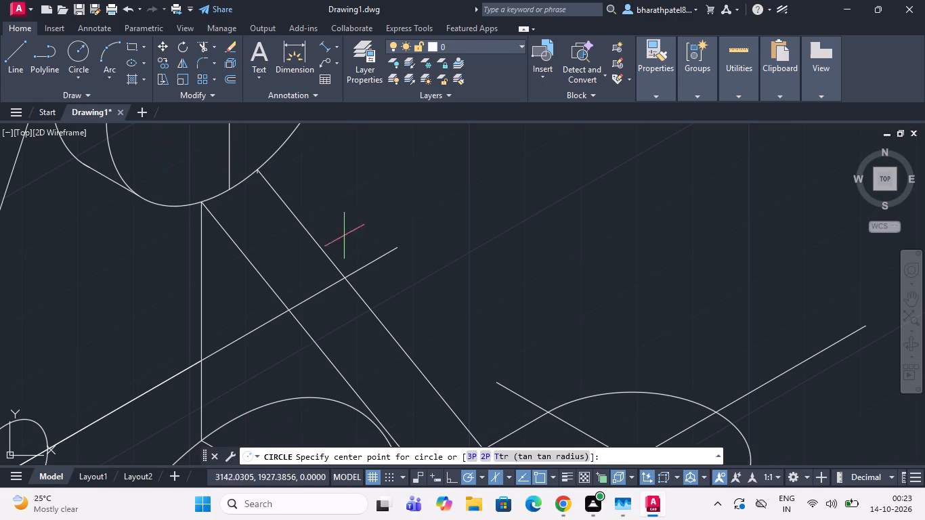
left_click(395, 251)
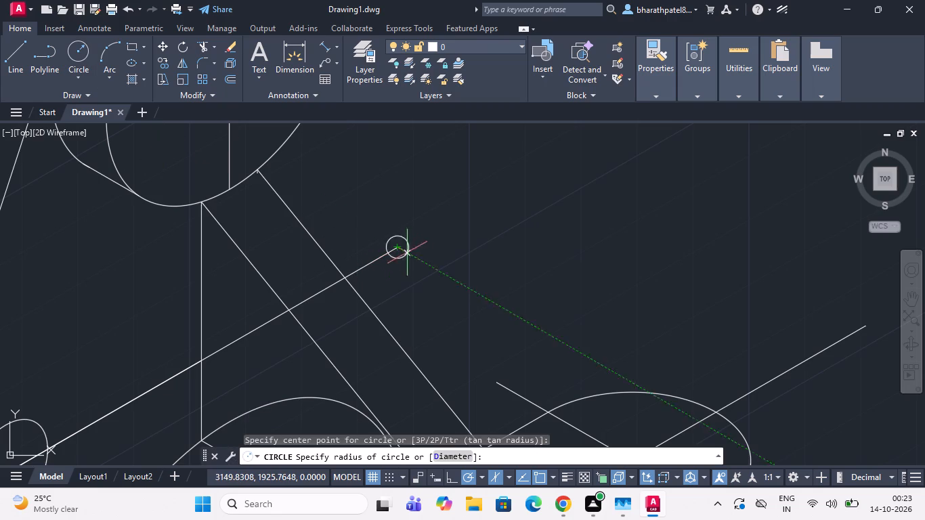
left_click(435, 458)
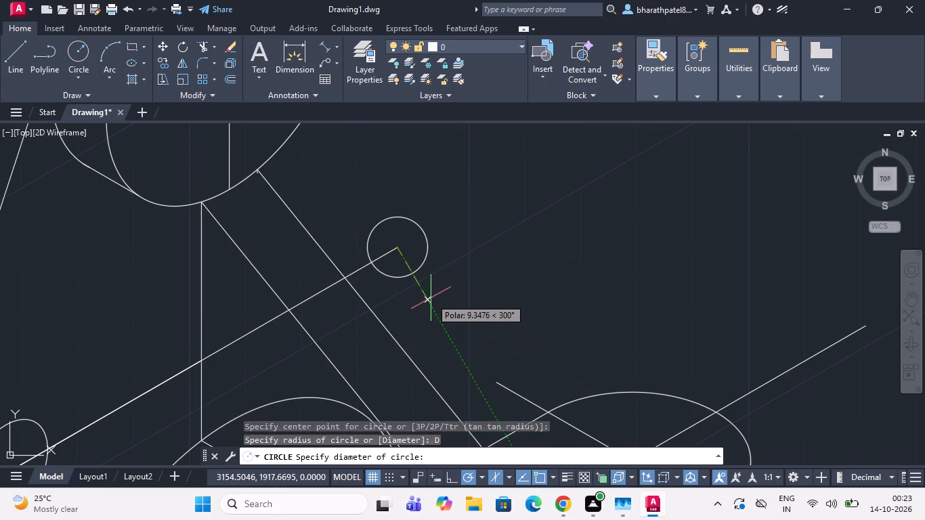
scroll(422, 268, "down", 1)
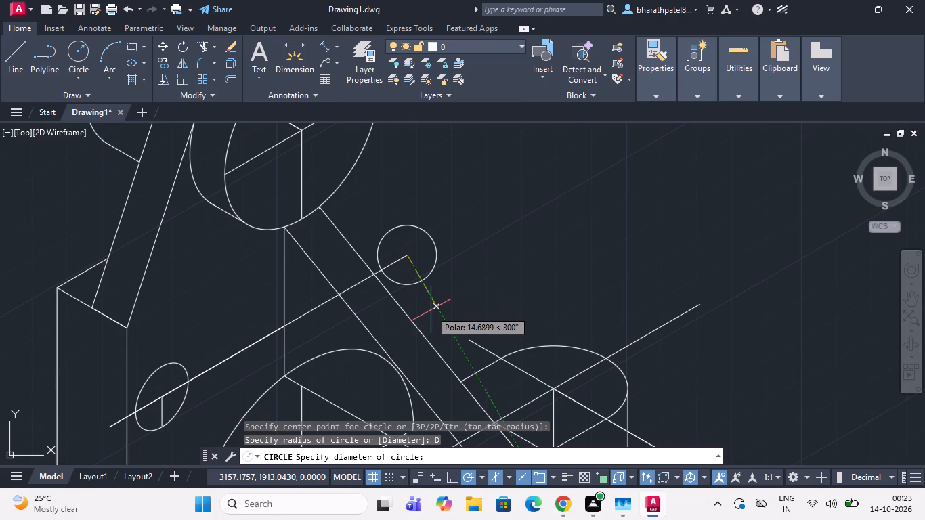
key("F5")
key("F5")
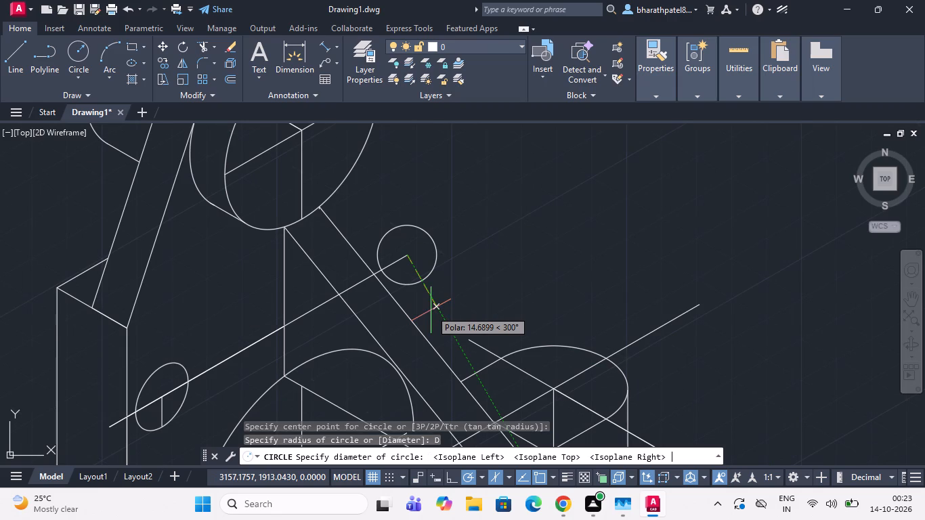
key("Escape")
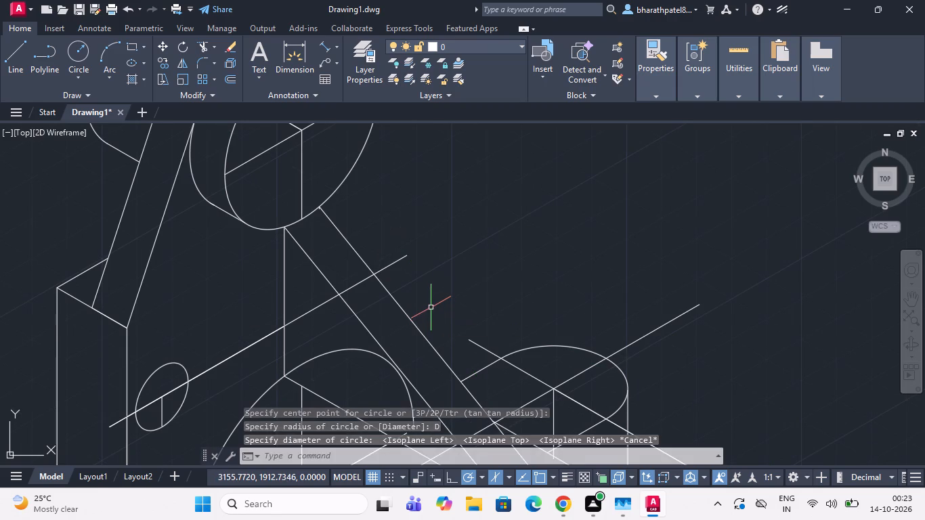
Draw a 15 diameter isocircle on the right isoplane, centred at the upper end of the 35 line beyond the sloping web.
left_click(509, 478)
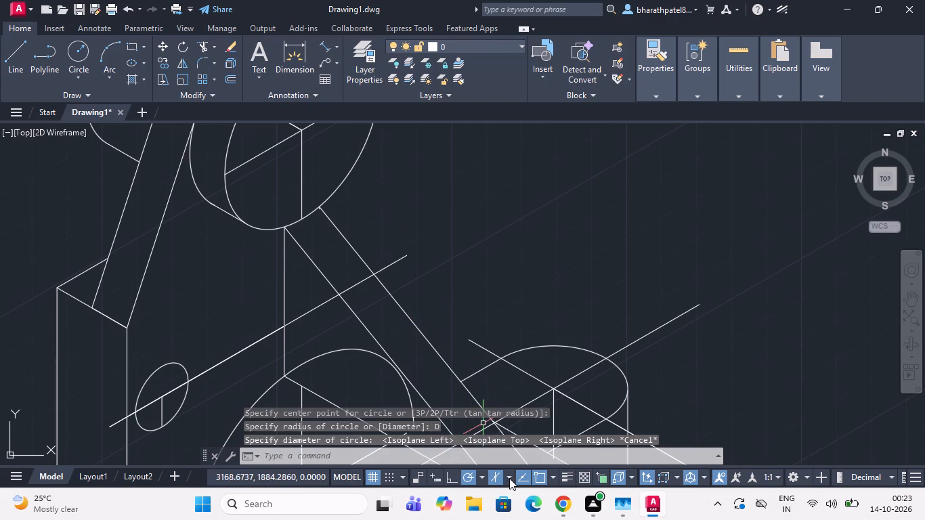
left_click(511, 439)
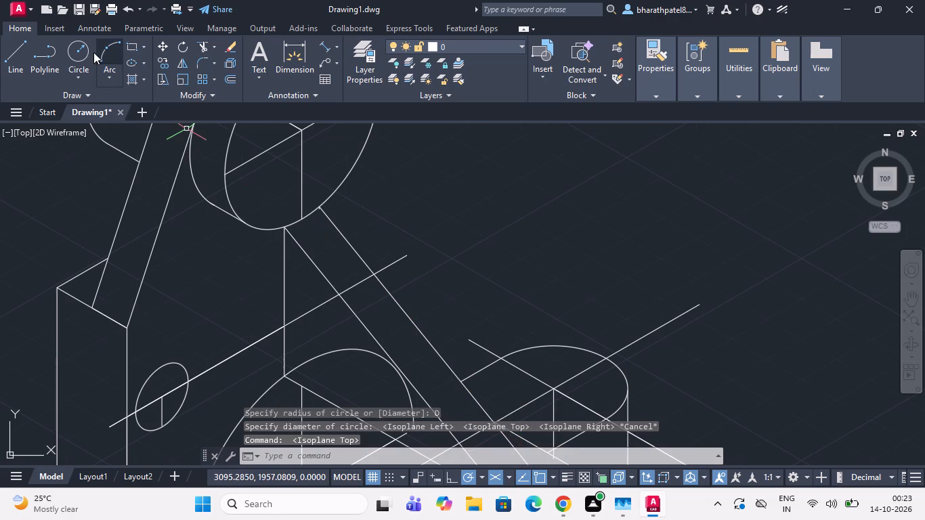
type("ell")
key("Return")
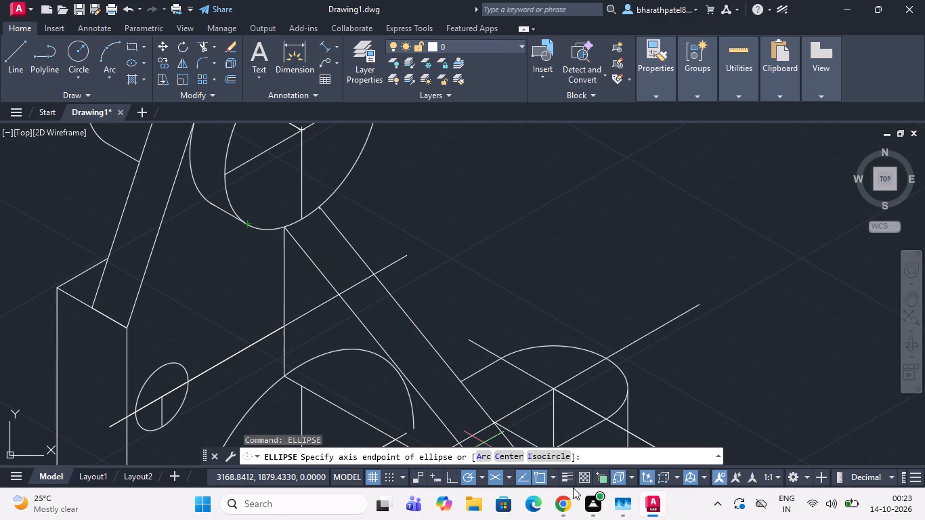
left_click(563, 456)
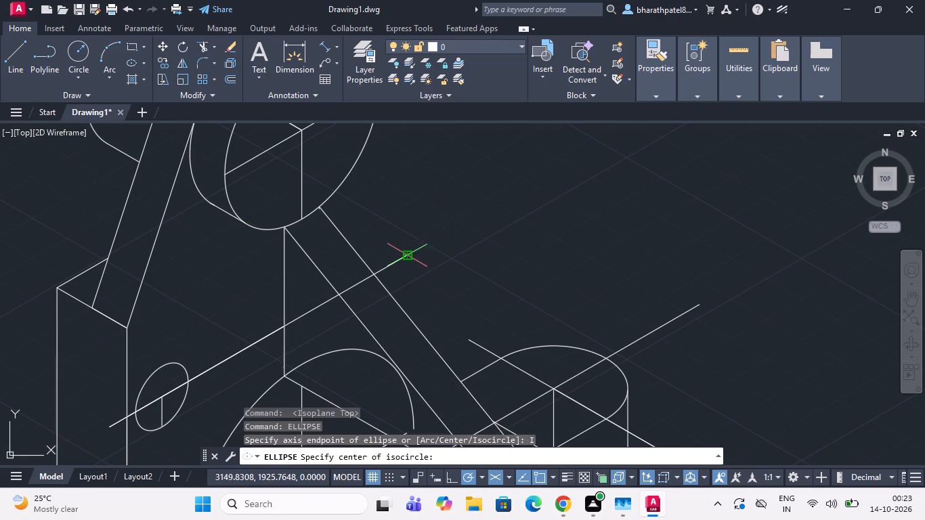
left_click(405, 257)
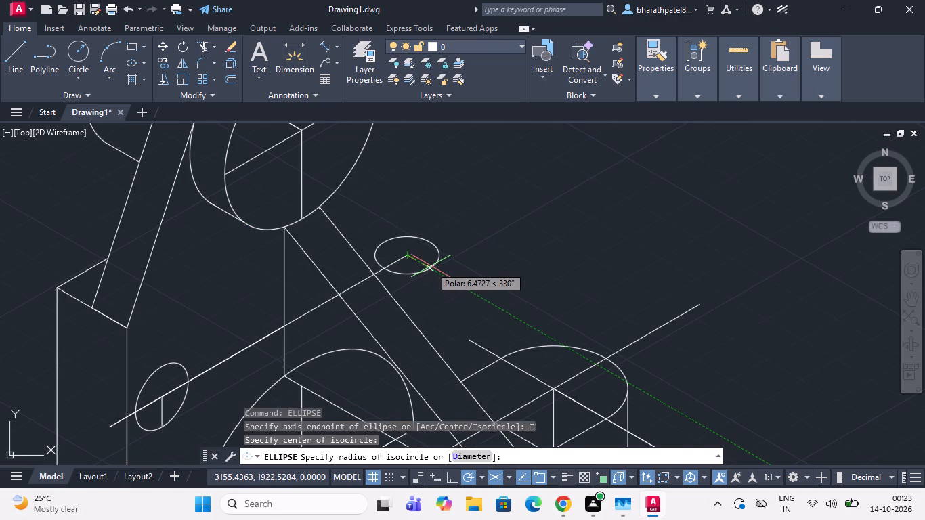
key("F5")
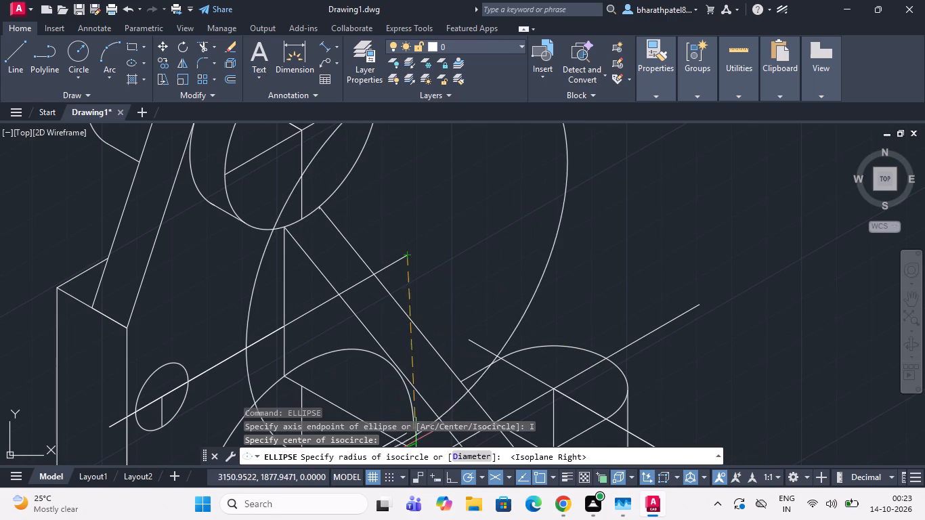
left_click(465, 458)
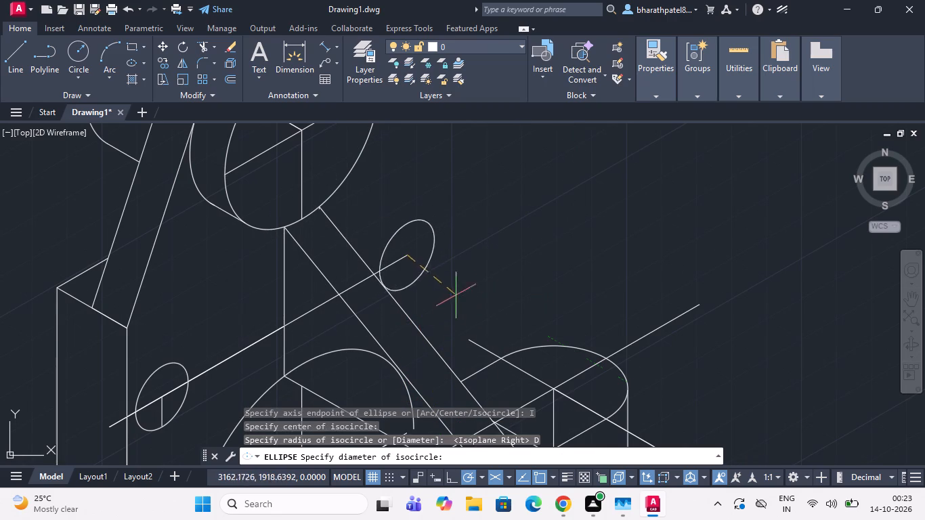
type("15")
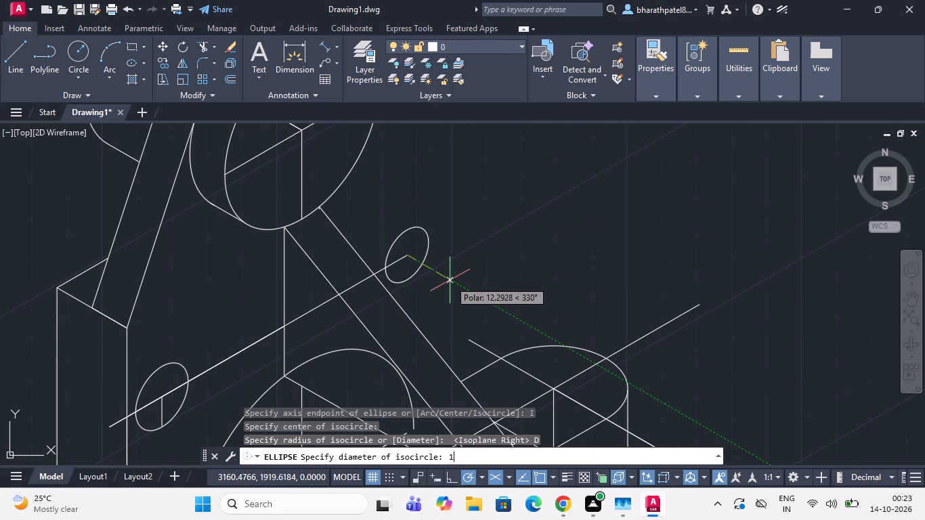
key("Return")
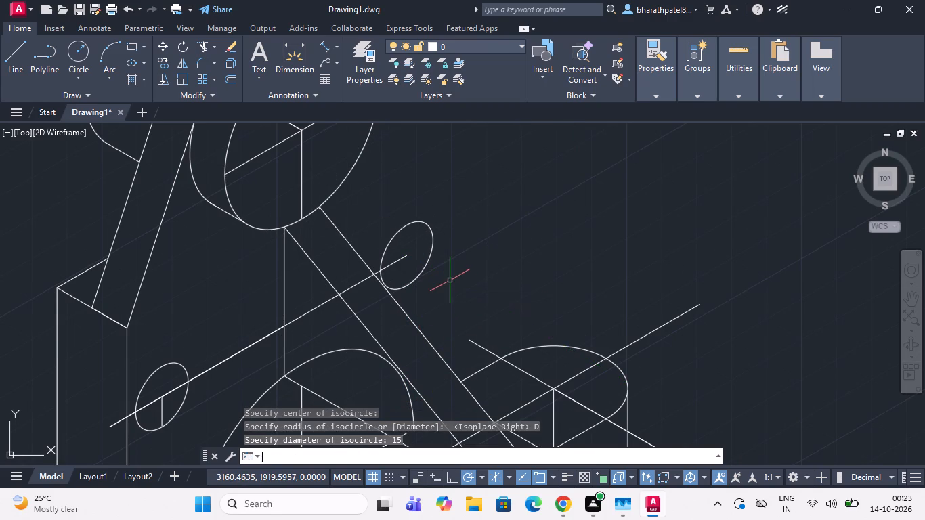
Draw a line 15 at 30° from the centre of the isocircle beyond the sloping web.
scroll(416, 264, "down", 3)
scroll(431, 268, "up", 2)
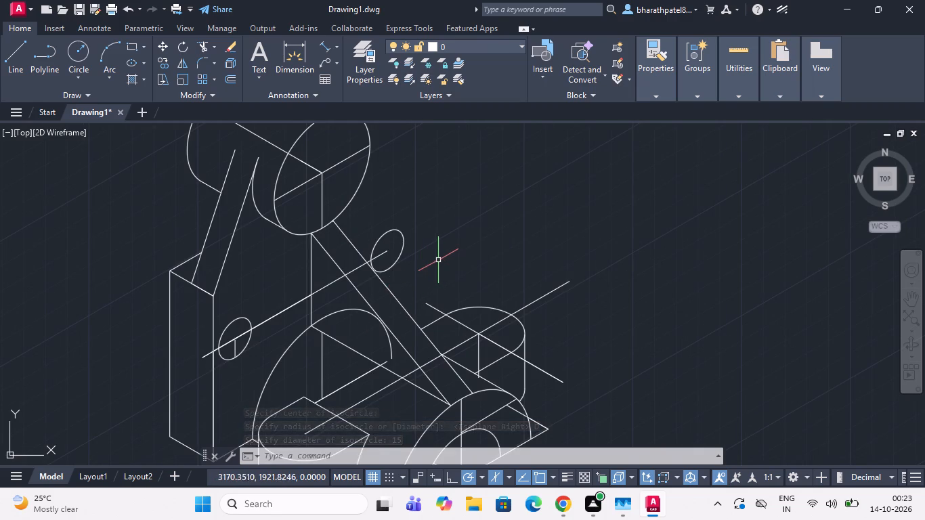
left_click(18, 57)
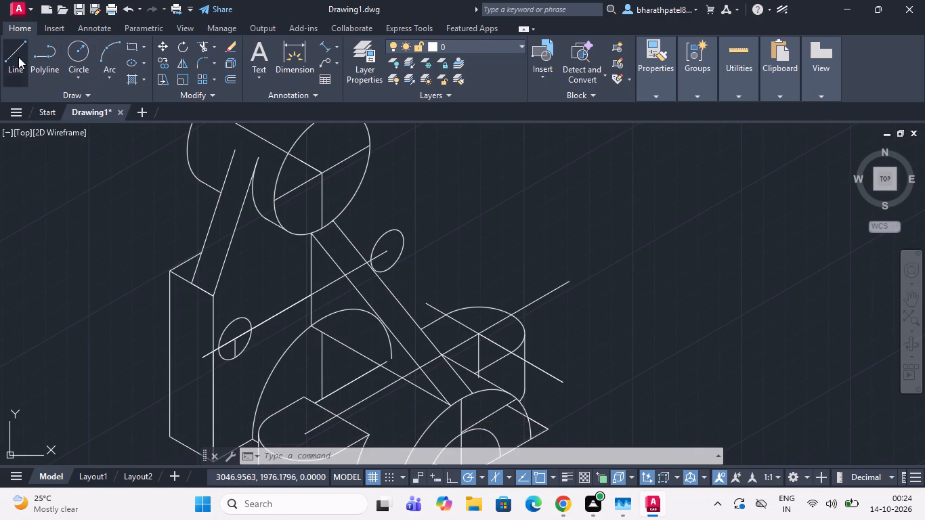
left_click(388, 248)
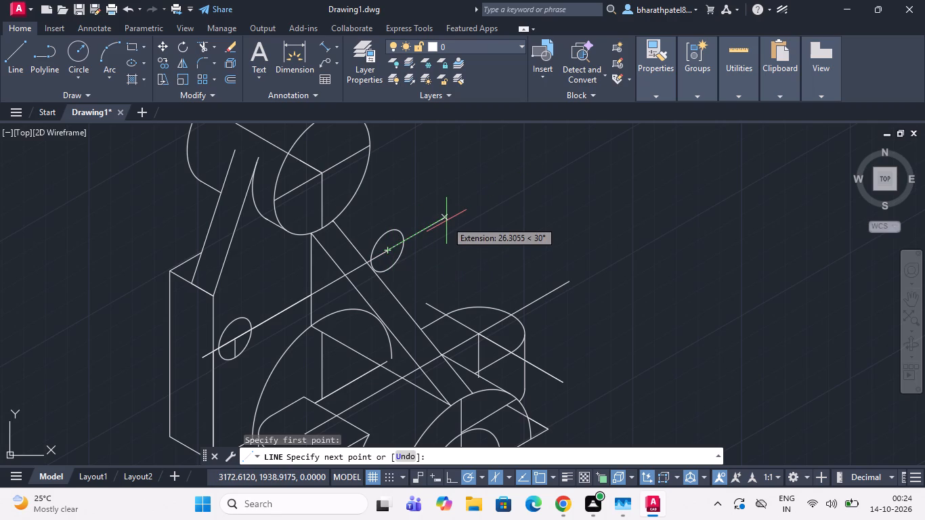
type("15")
key("Return")
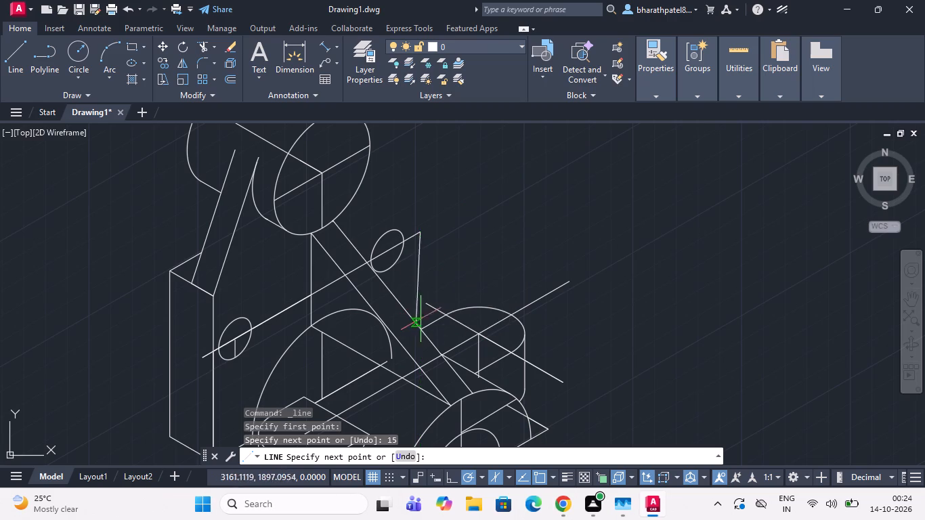
scroll(423, 329, "up", 3)
scroll(423, 328, "down", 2)
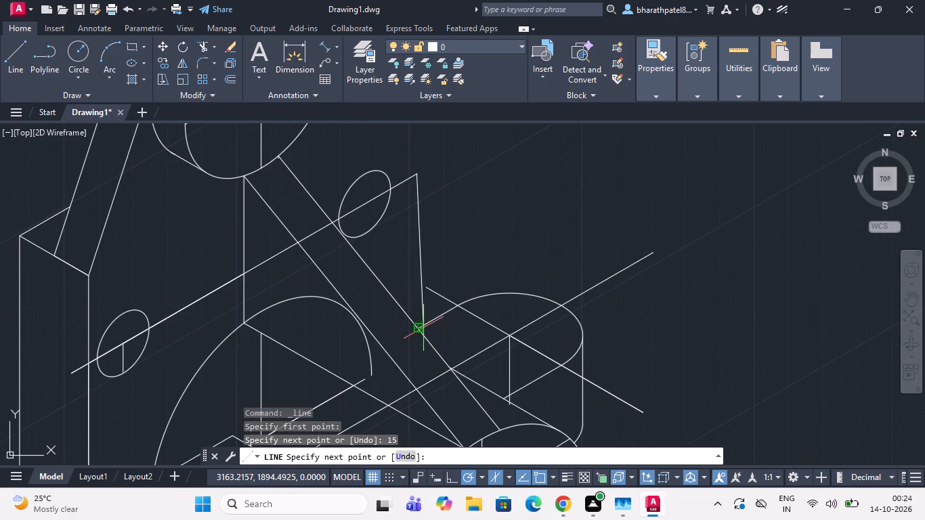
key("Escape")
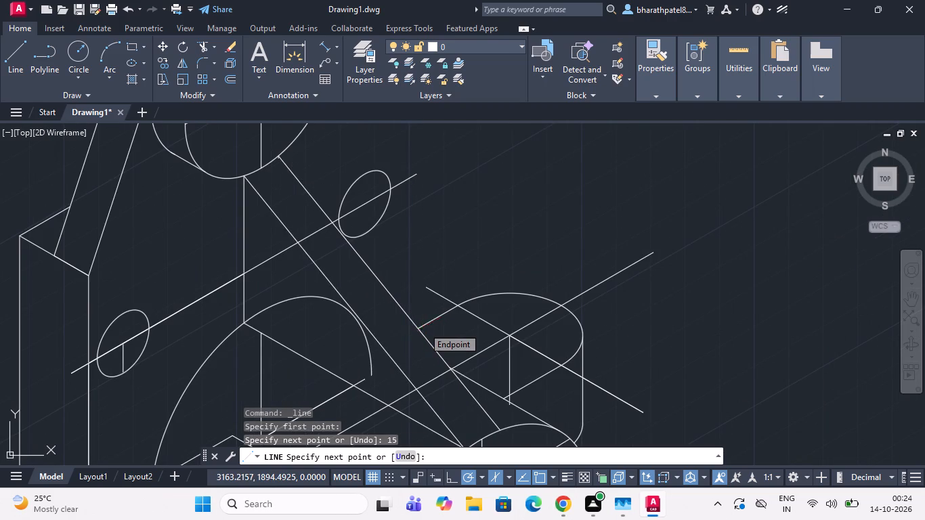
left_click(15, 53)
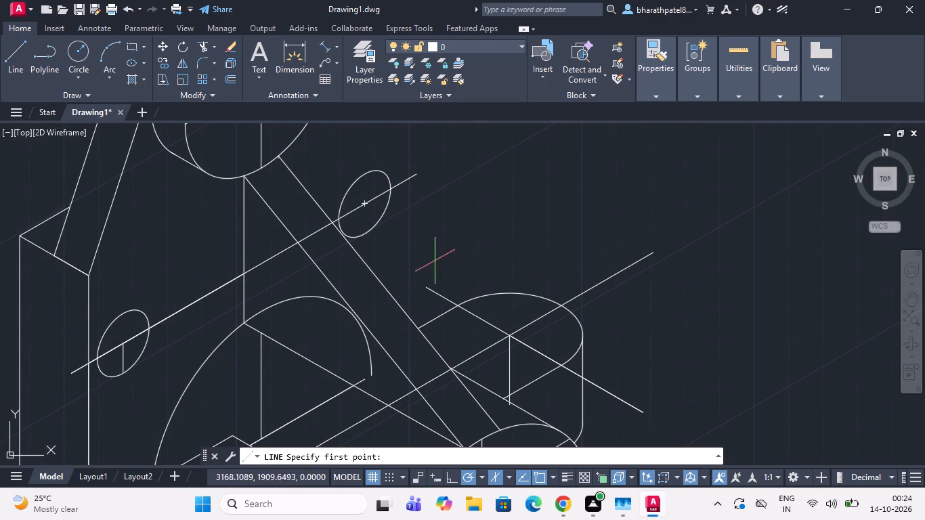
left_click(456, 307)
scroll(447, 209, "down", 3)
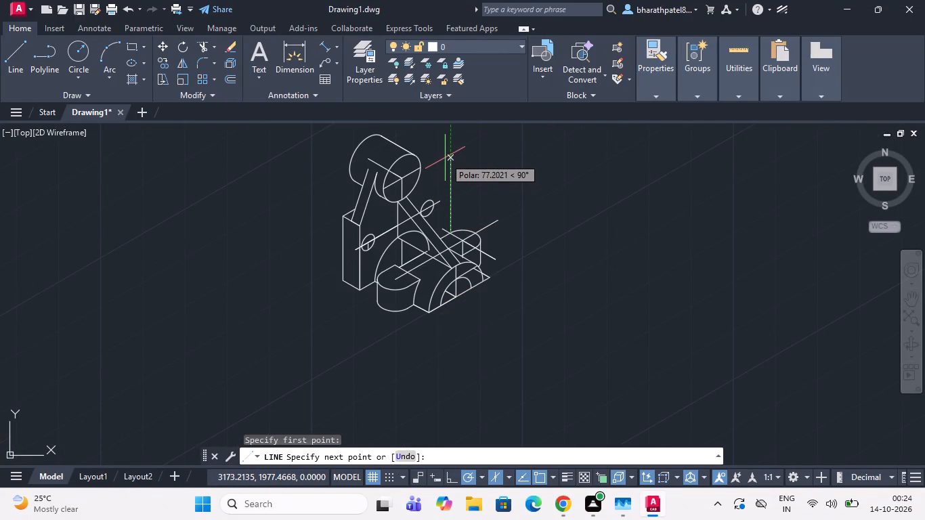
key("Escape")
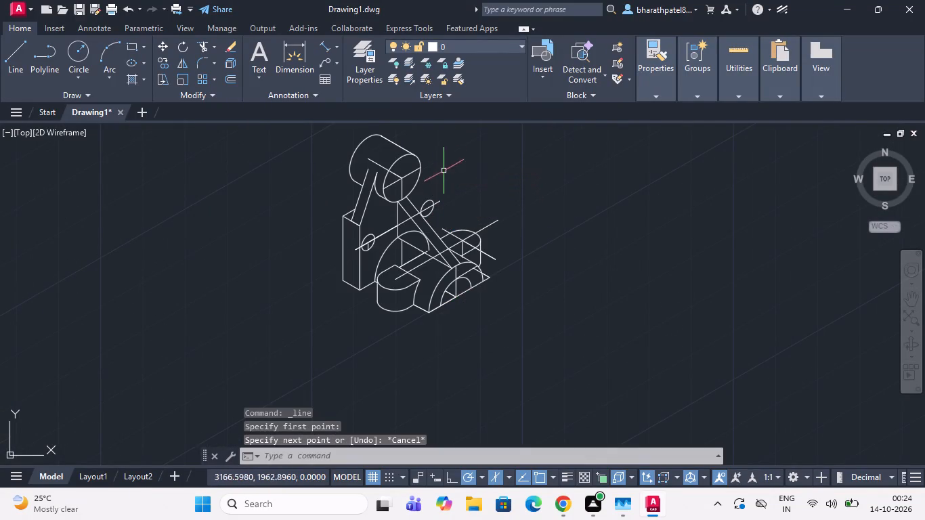
Draw a construction line 32 long at 150° from the centre of the rear rounded lug's top face.
scroll(452, 248, "up", 3)
scroll(452, 248, "down", 3)
scroll(442, 228, "up", 4)
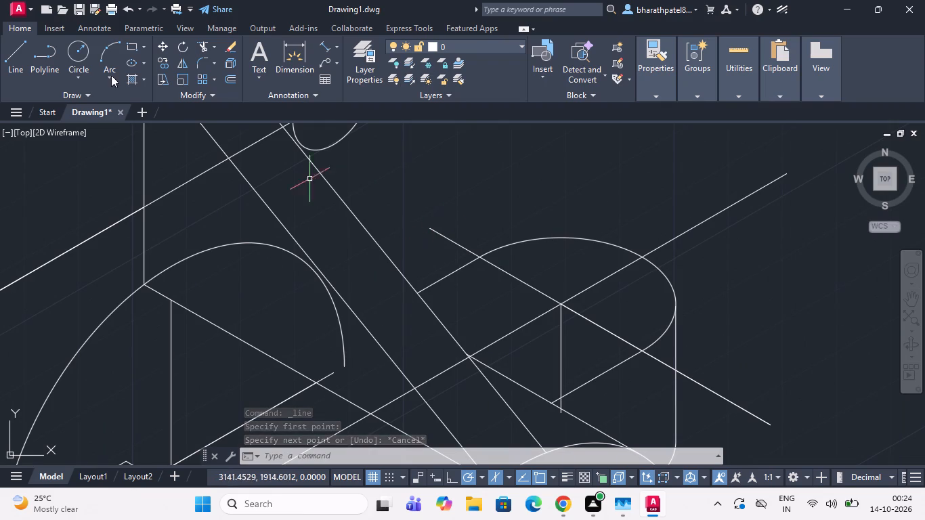
left_click(16, 51)
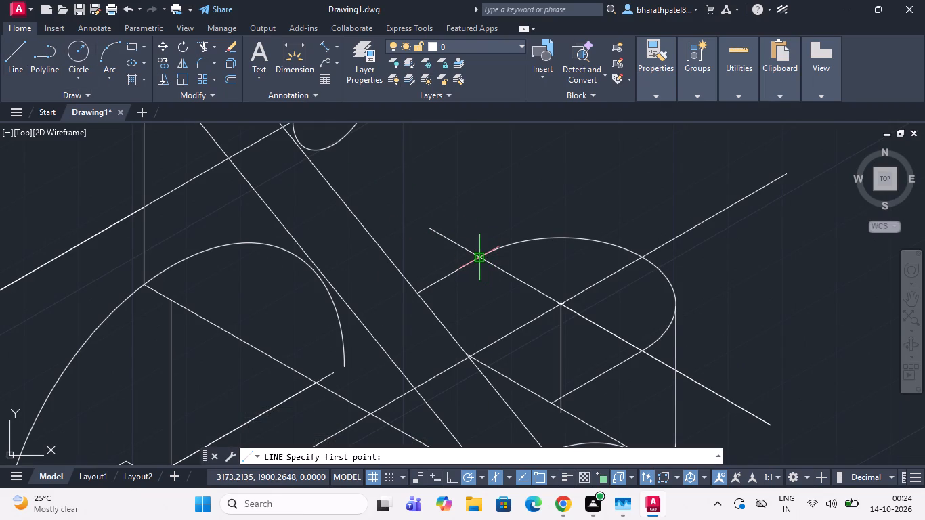
left_click(559, 305)
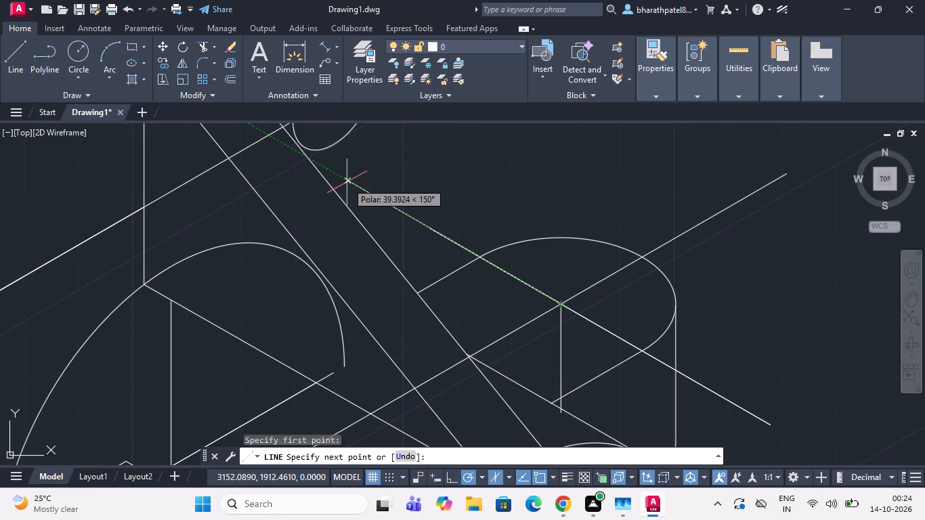
type("32")
key("Return")
Draw a vertical line about 77 long upward from the far end of the 32 construction line.
scroll(346, 182, "down", 3)
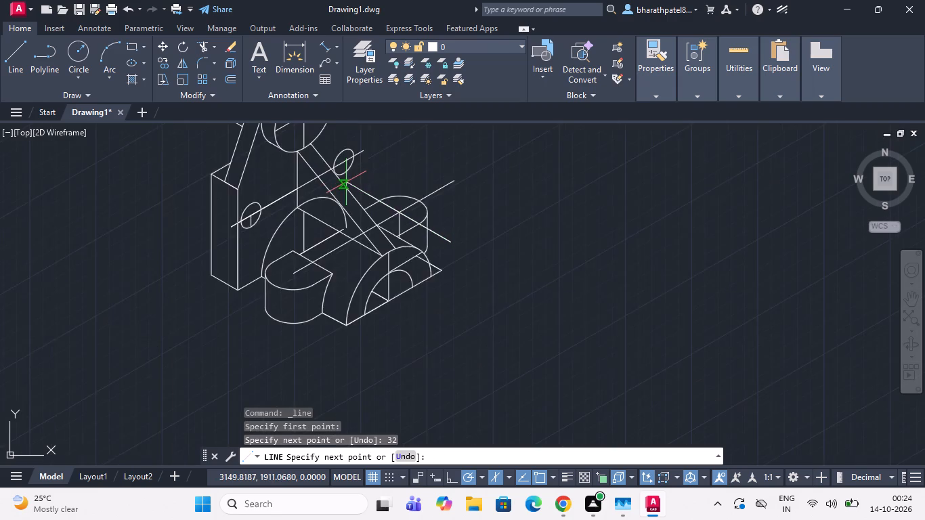
scroll(346, 182, "down", 2)
scroll(346, 167, "up", 3)
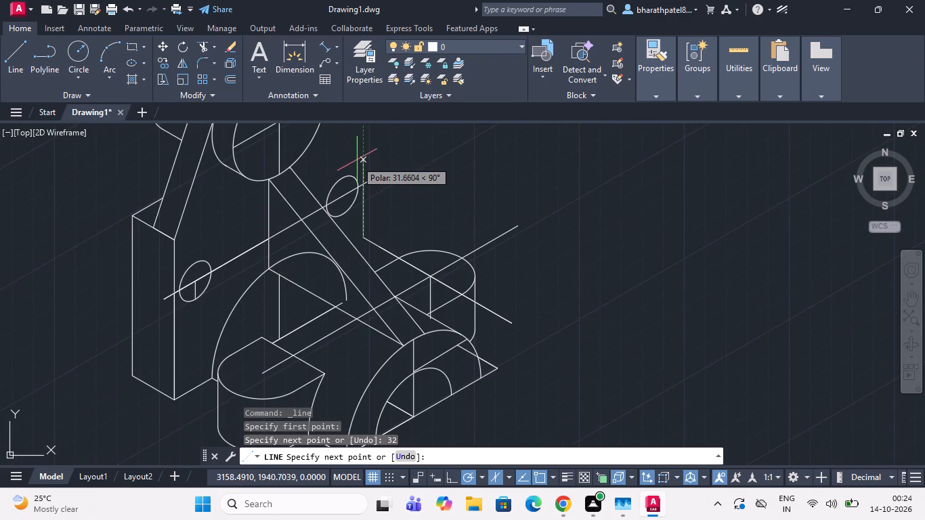
scroll(356, 146, "down", 5)
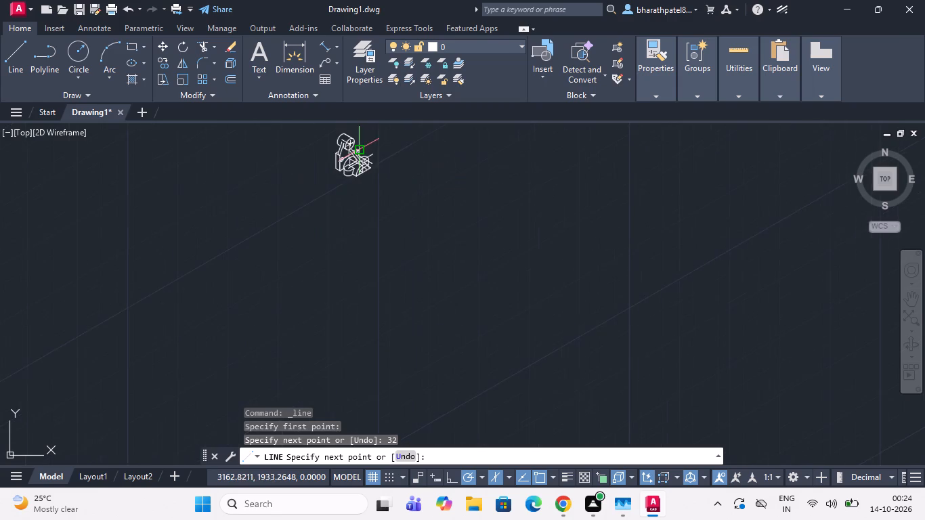
scroll(357, 137, "up", 5)
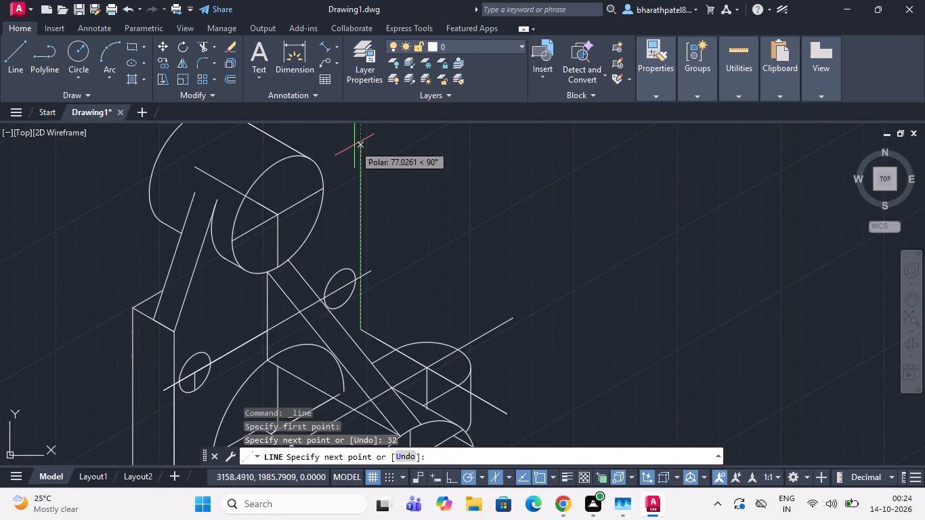
left_click(355, 144)
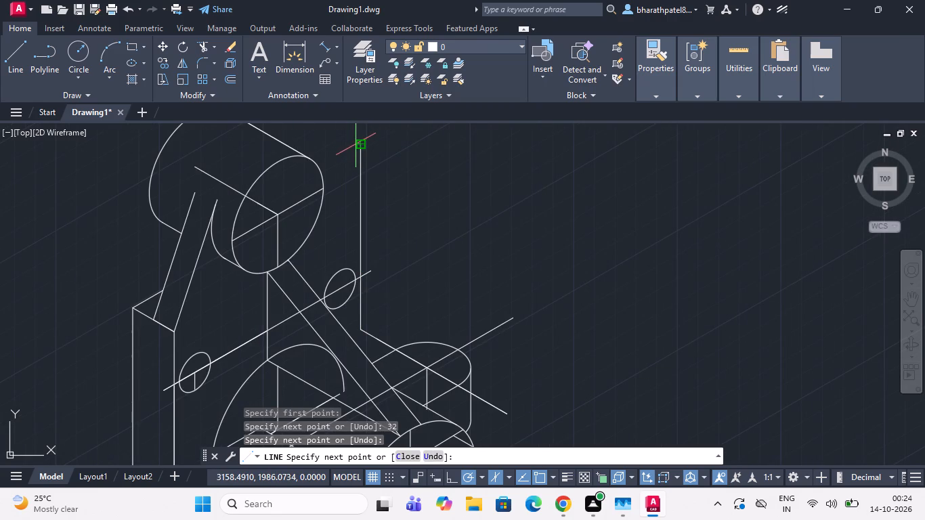
key("Escape")
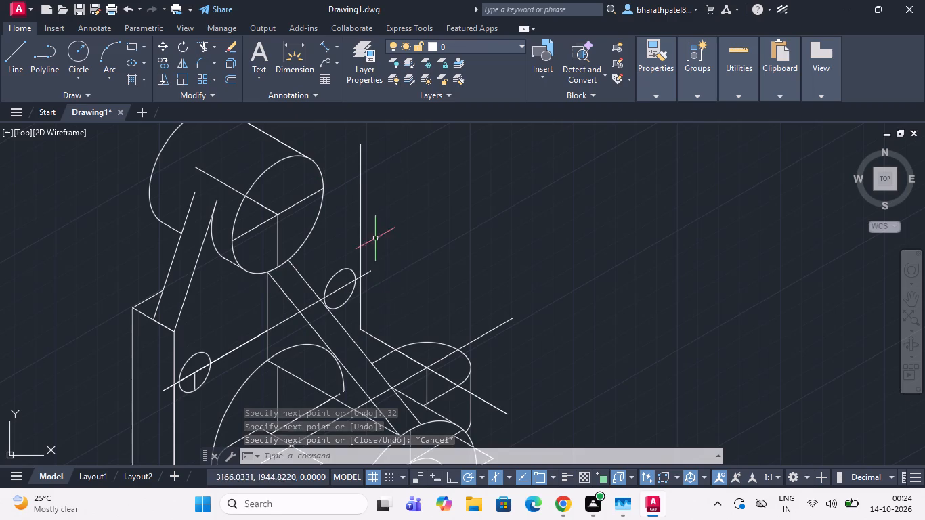
Erase the 32 construction line between the rear rounded lug's centre and the vertical line.
left_click(383, 342)
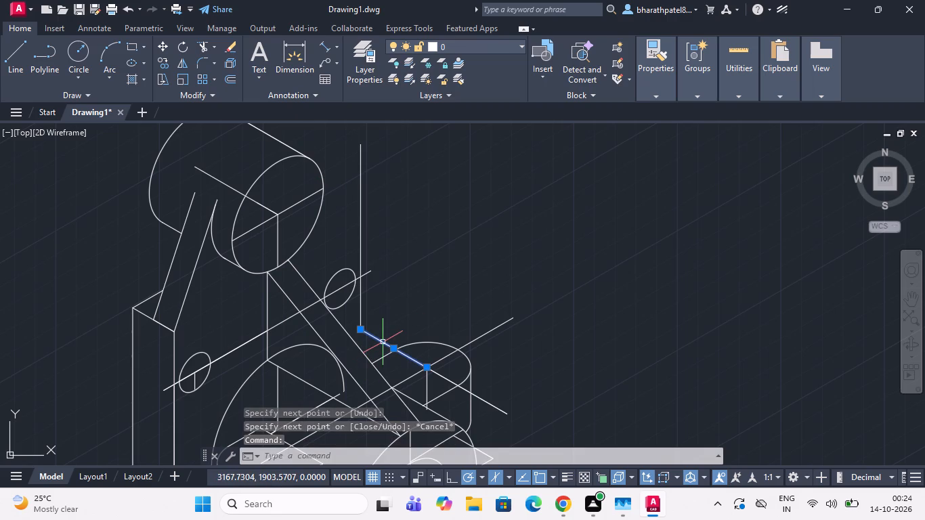
key("Delete")
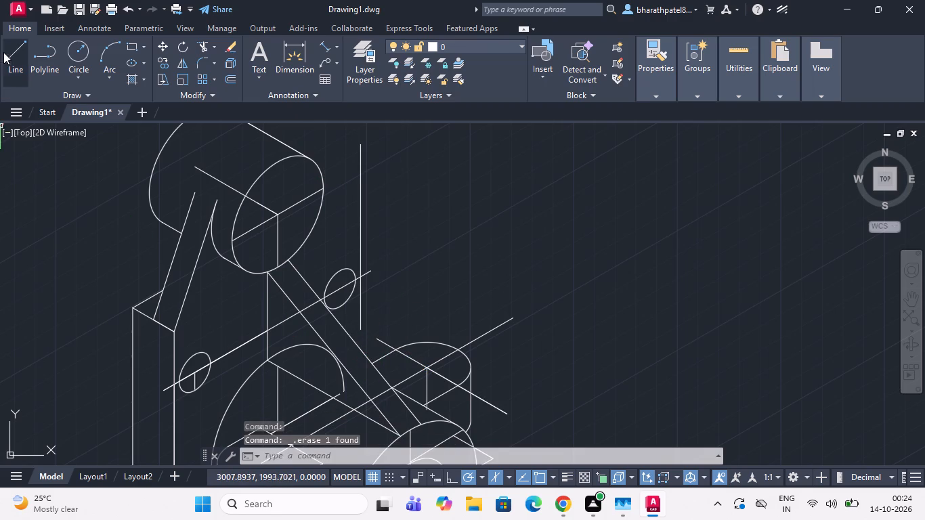
Draw a vertical line down from the new vertical's lower end, crossing the sloping web's outer line.
left_click(7, 57)
scroll(333, 277, "down", 1)
scroll(352, 347, "up", 3)
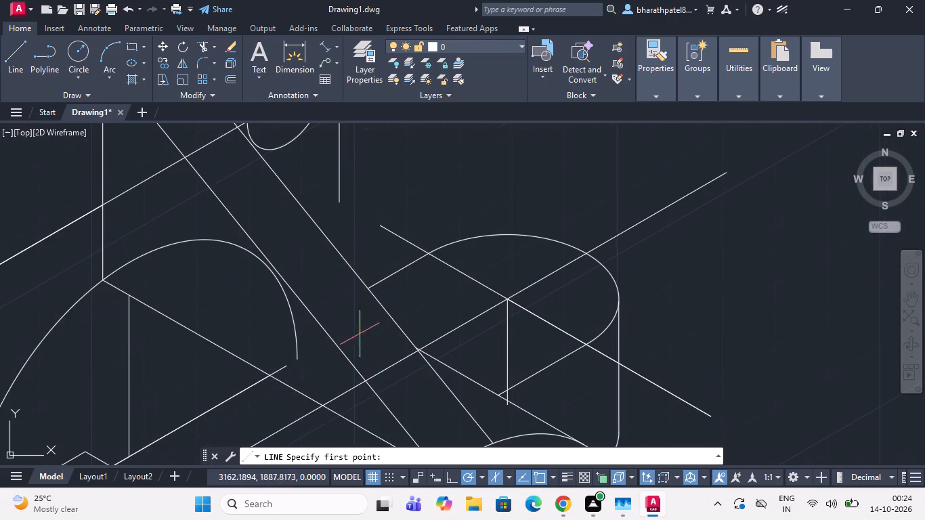
left_click(339, 202)
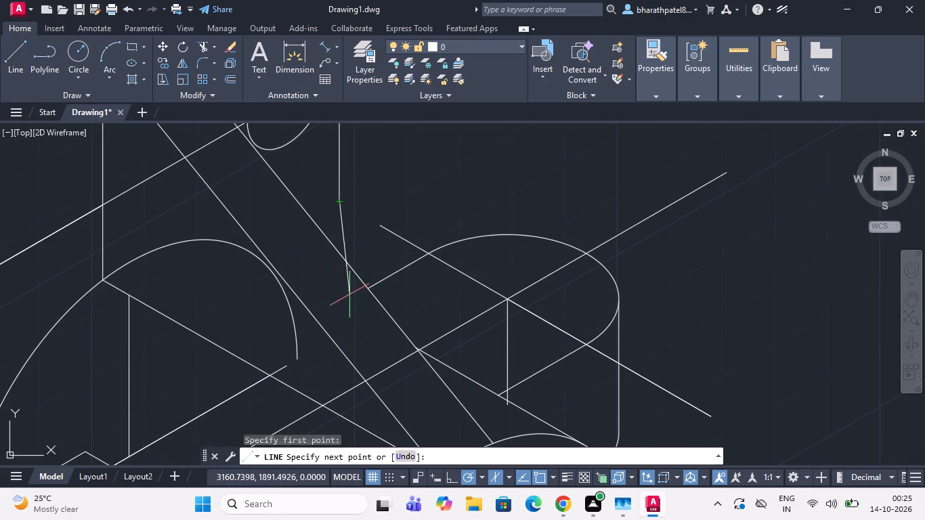
left_click(338, 317)
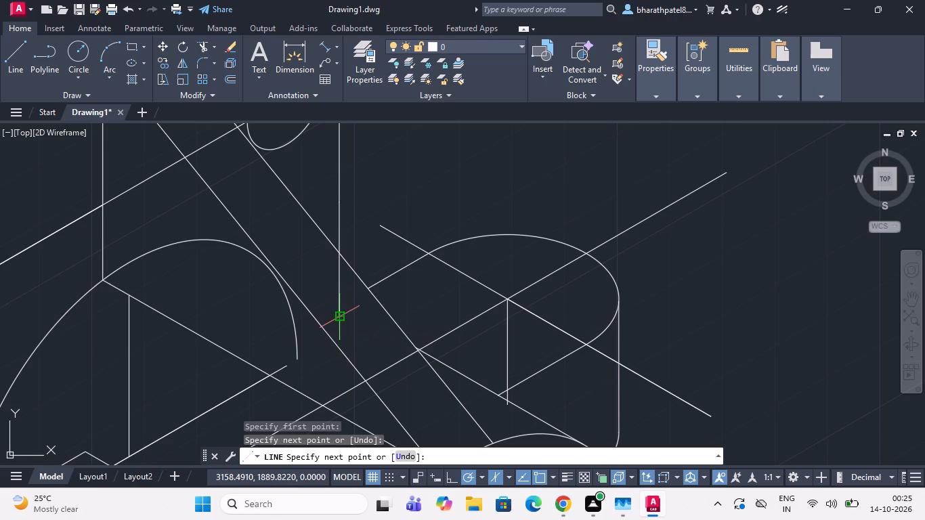
key("Escape")
Trim the vertical line's lower end where it crosses the sloping web's outer line.
left_click(204, 42)
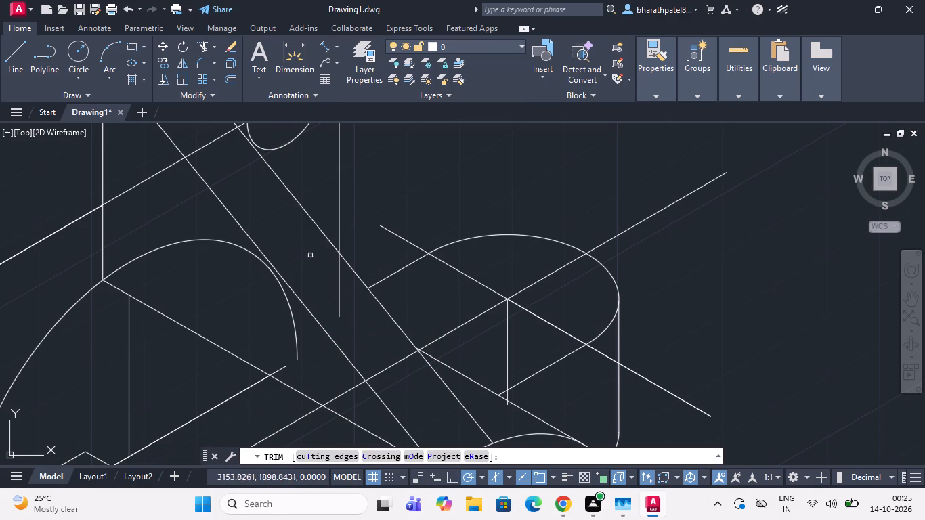
left_click(314, 262)
left_click(360, 307)
scroll(356, 305, "down", 3)
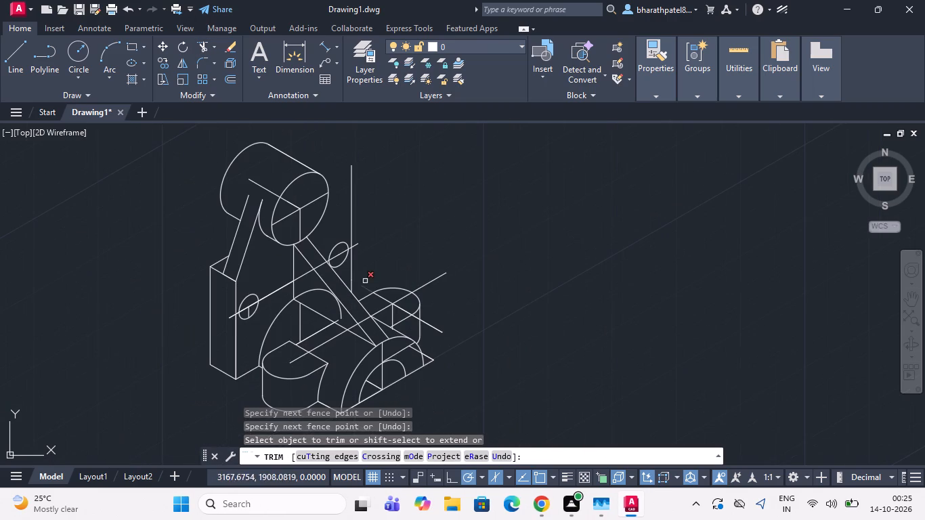
key("Escape")
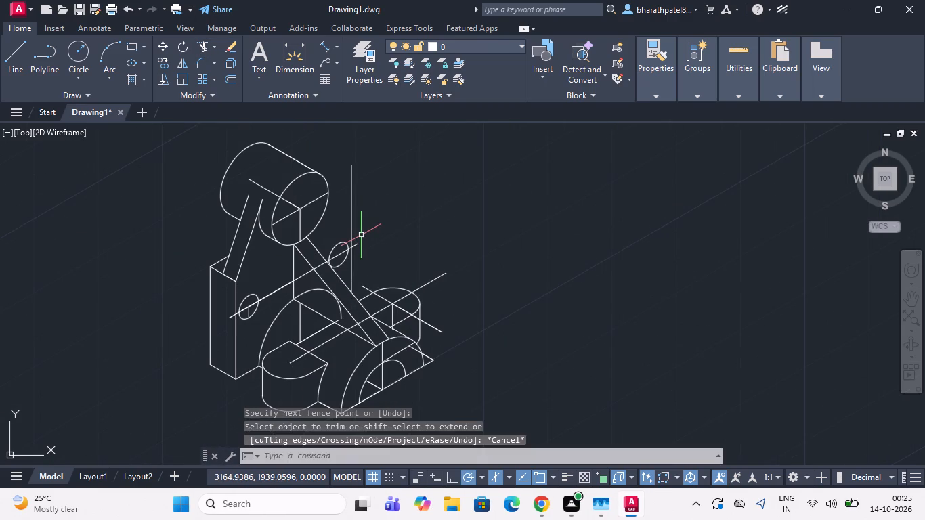
Draw a line about 30 long at 330° from the upper edge of the cylinder's front face, crossing the tall vertical line.
scroll(356, 243, "down", 1)
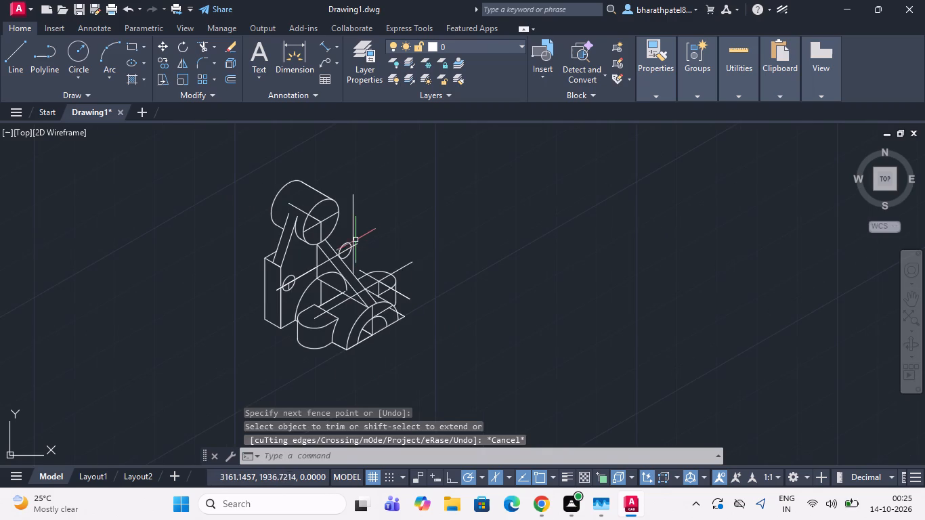
scroll(368, 250, "down", 1)
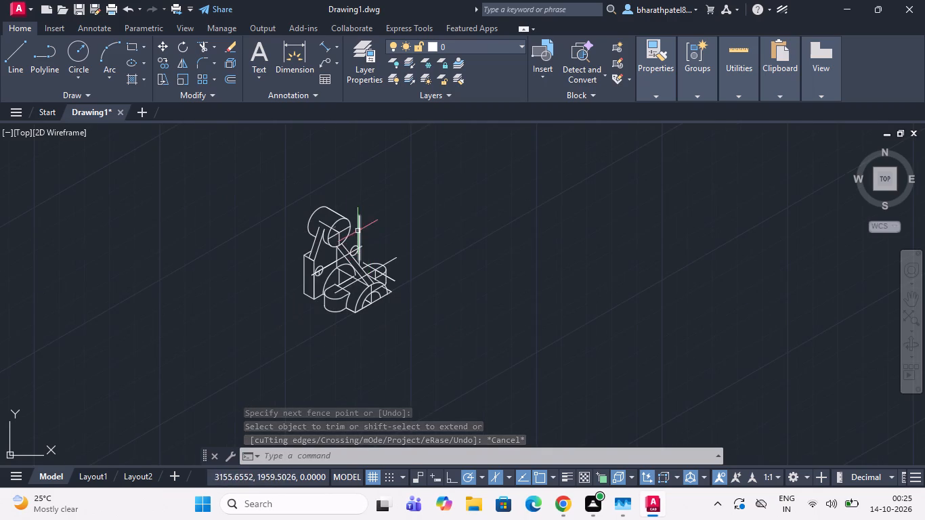
scroll(349, 213, "up", 3)
left_click(7, 52)
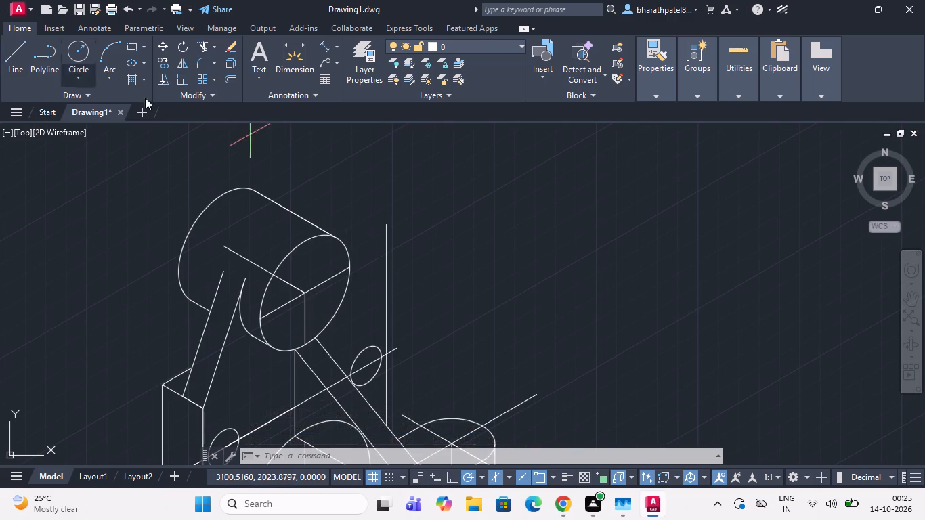
left_click(344, 246)
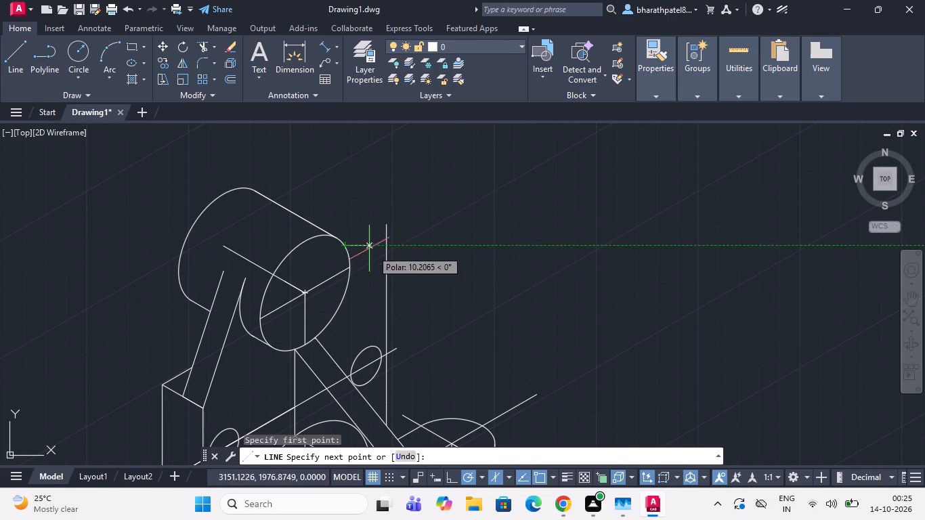
left_click(406, 282)
key("Escape")
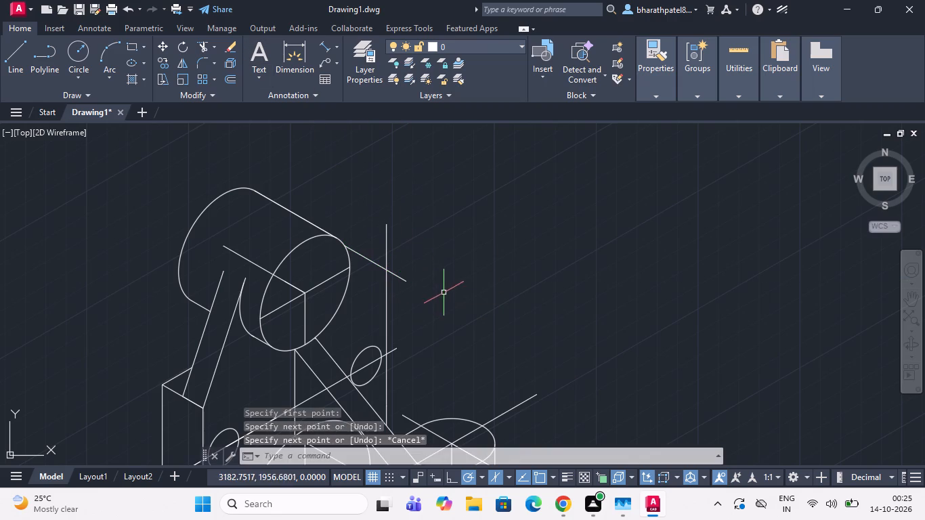
Trim the overhanging ends of the tall vertical and the 330° line to form a corner beside the cylinder.
left_click(200, 43)
left_click_drag(374, 233, 376, 233)
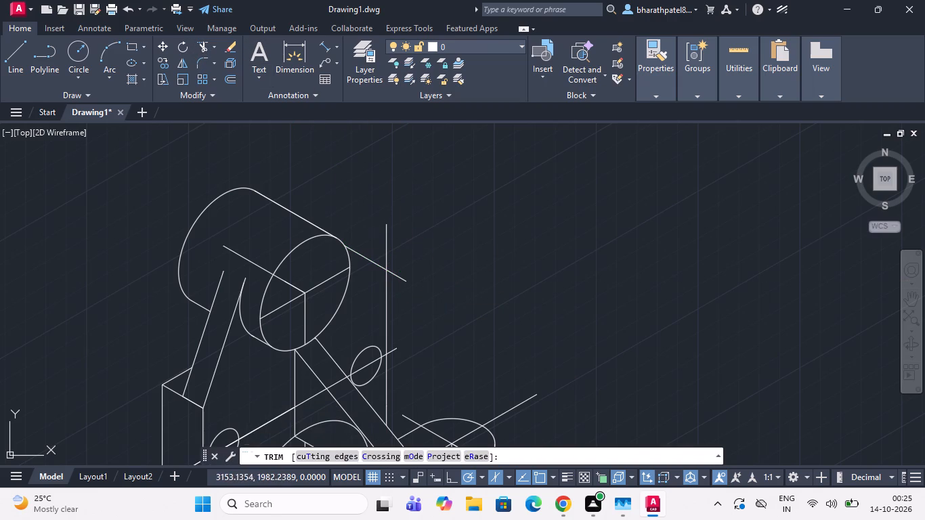
left_click_drag(376, 233, 397, 295)
left_click_drag(397, 287, 401, 265)
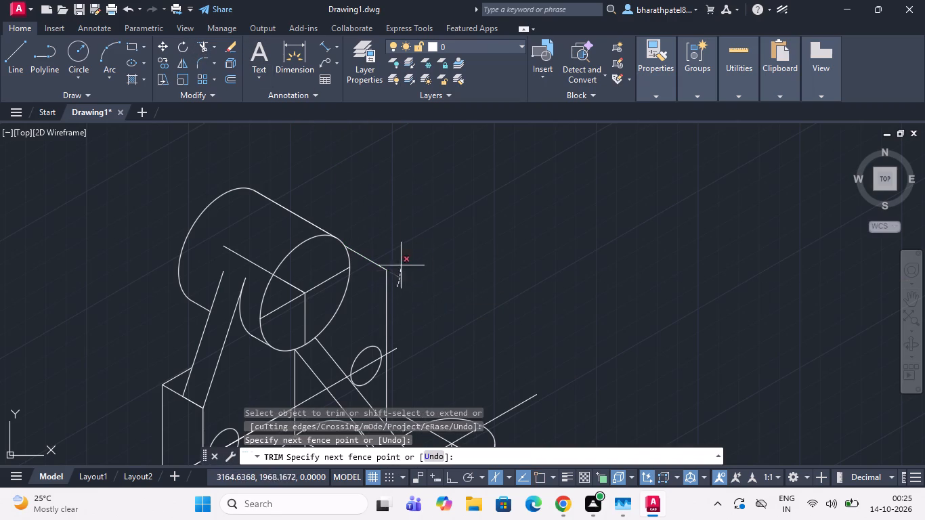
scroll(387, 242, "down", 3)
scroll(392, 349, "up", 2)
scroll(393, 346, "down", 1)
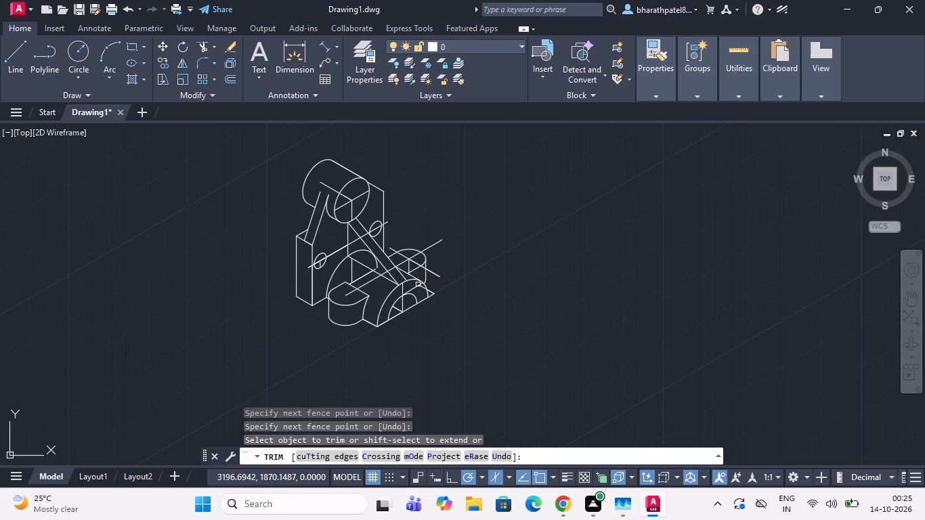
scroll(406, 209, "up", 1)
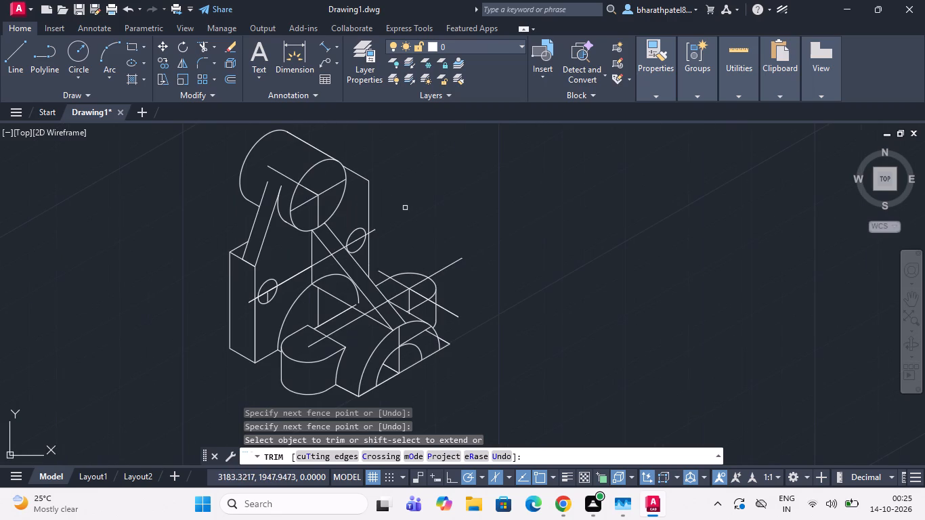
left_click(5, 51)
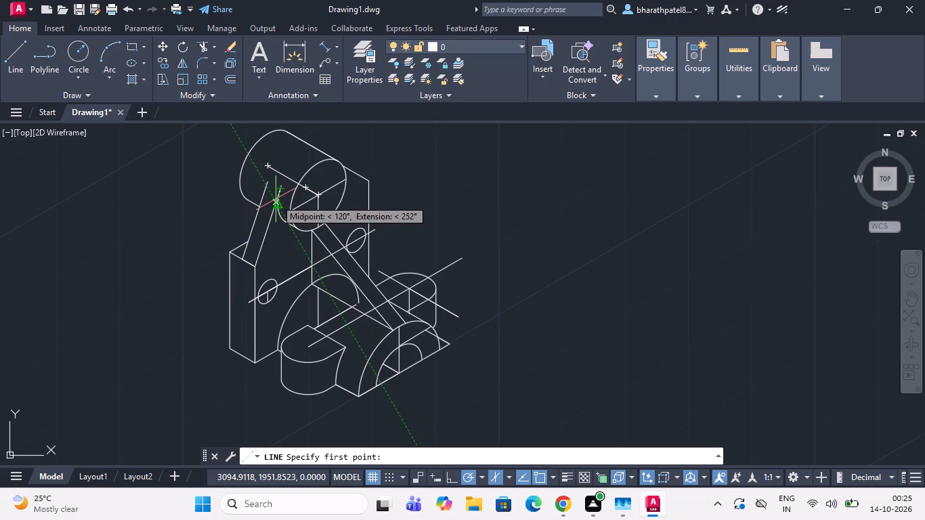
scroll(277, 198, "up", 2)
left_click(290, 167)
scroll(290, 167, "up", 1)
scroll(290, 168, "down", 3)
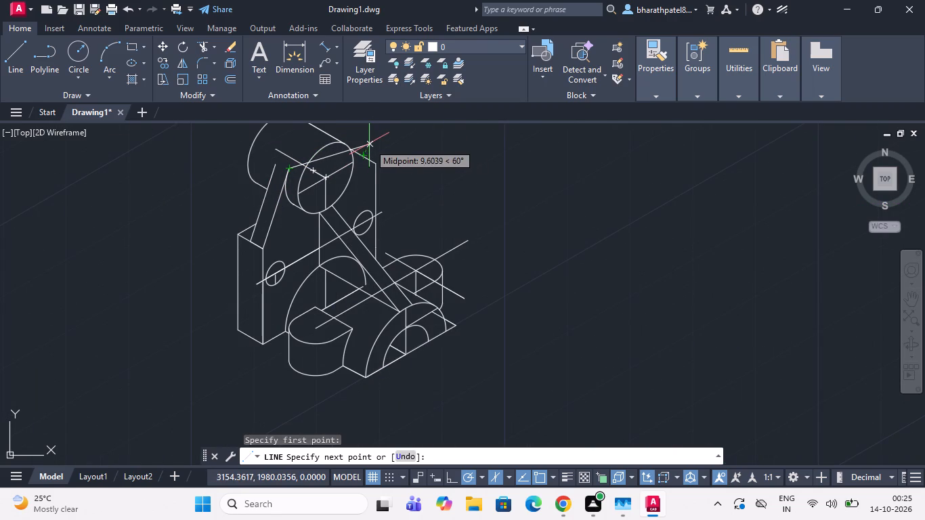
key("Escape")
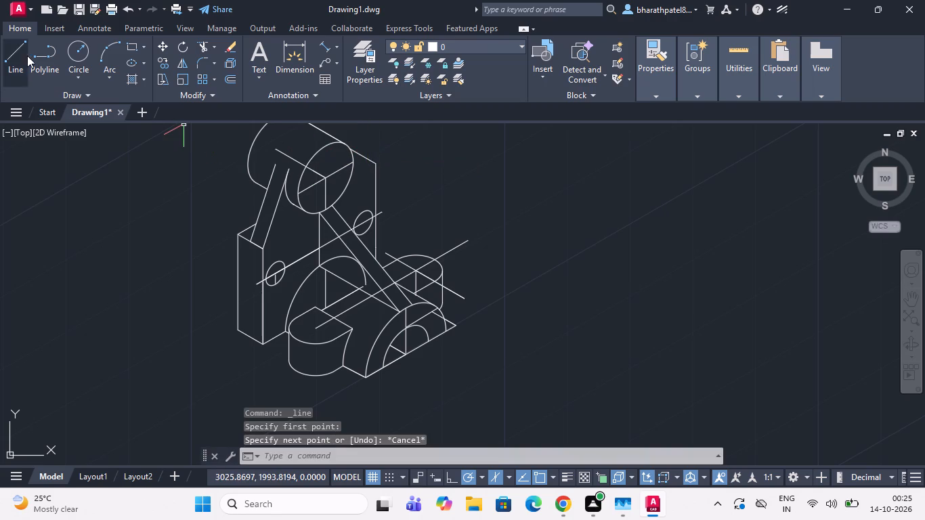
Draw a construction line from the arc beside the rear sloping web, rising across the cylinder's front face and past its upper edge.
left_click(15, 59)
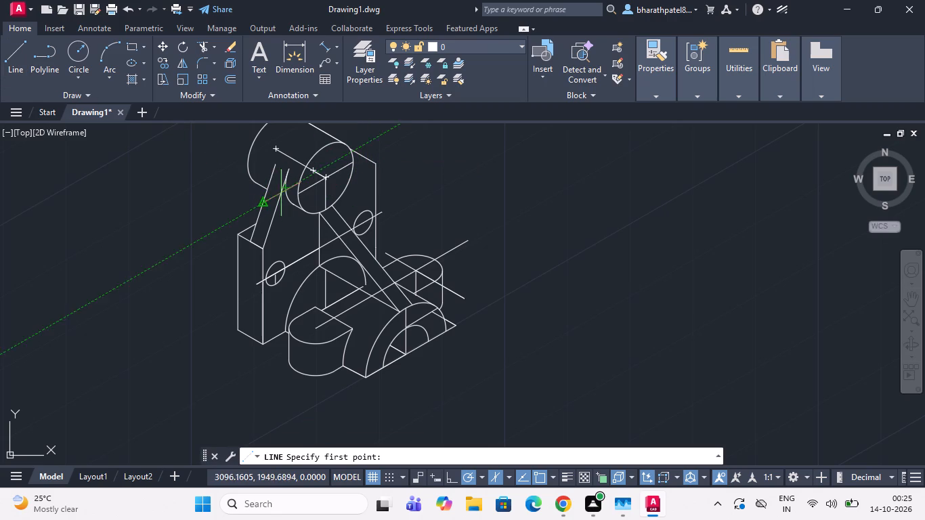
left_click(283, 187)
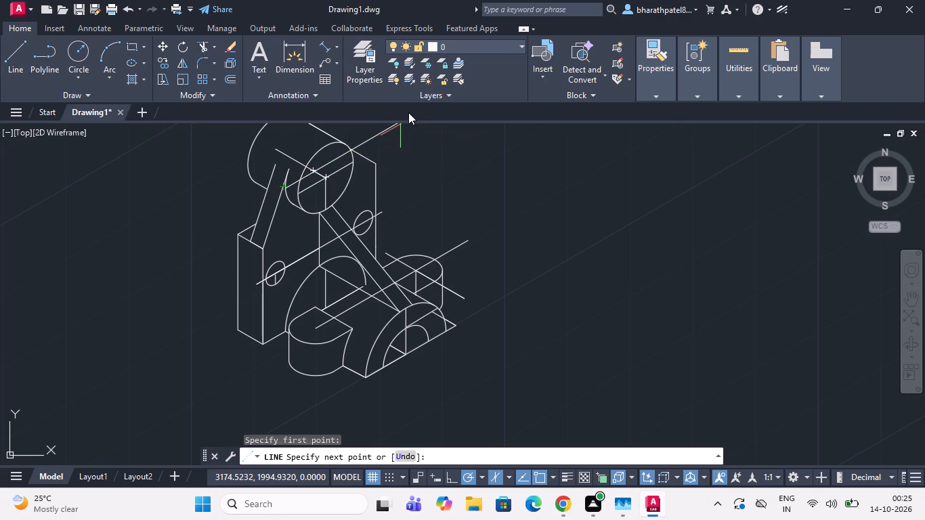
left_click(400, 126)
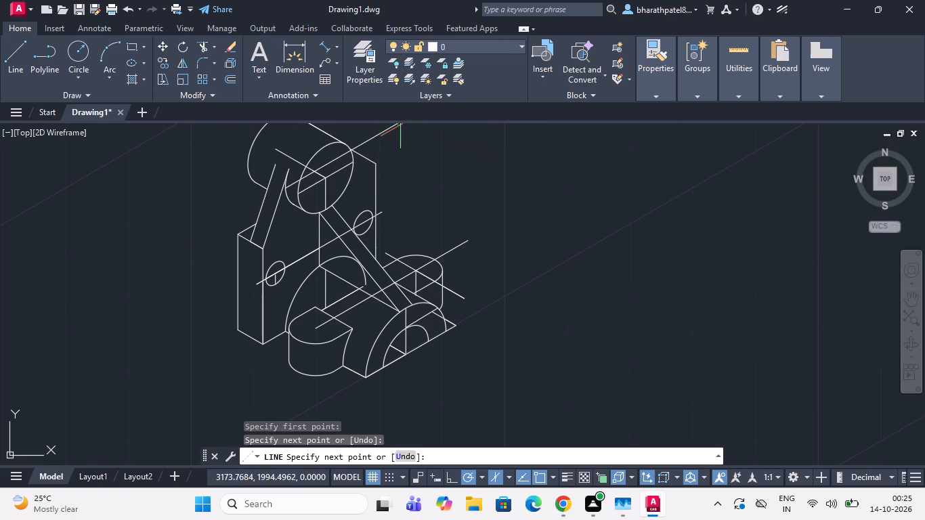
key("Escape")
scroll(414, 169, "down", 1)
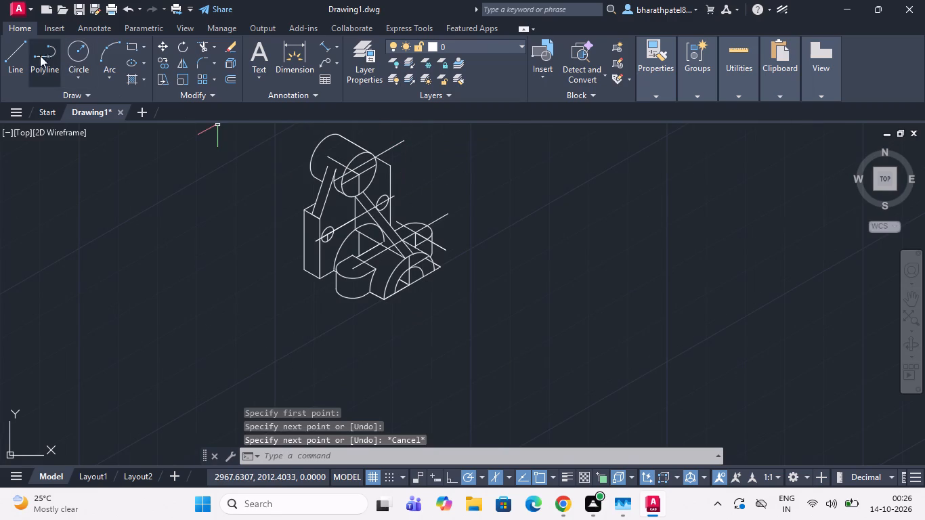
Draw a sloping line from the construction line's intersection with the cylinder's front ellipse to beyond the tall vertical line.
left_click(12, 56)
scroll(399, 167, "up", 3)
scroll(309, 158, "down", 1)
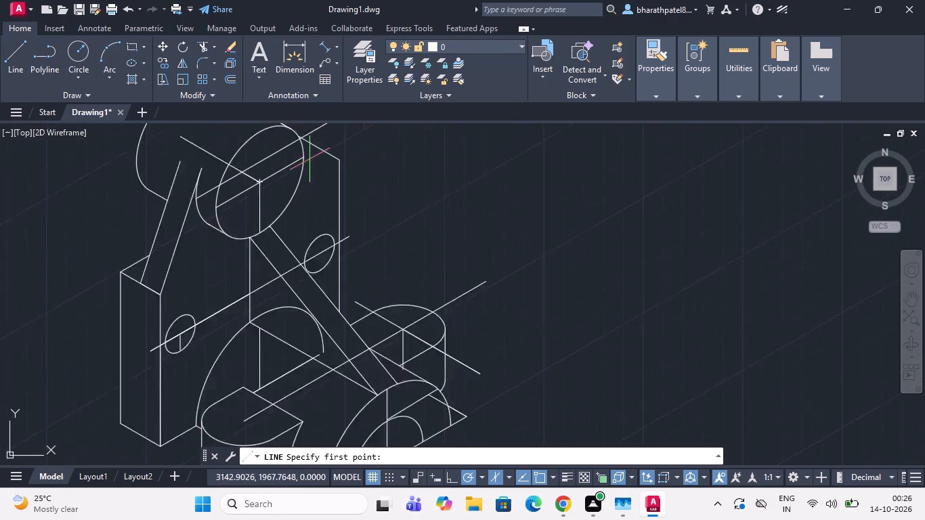
scroll(309, 165, "down", 1)
scroll(311, 132, "up", 3)
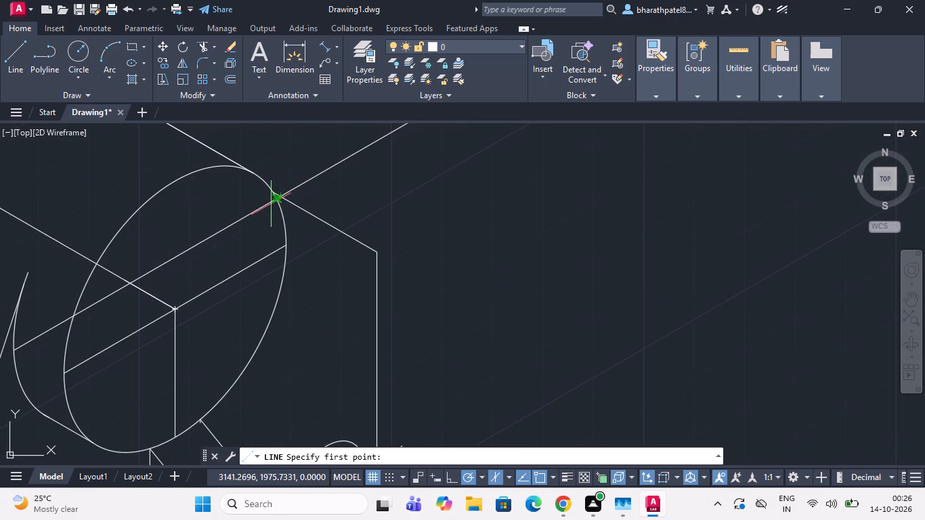
scroll(275, 201, "up", 3)
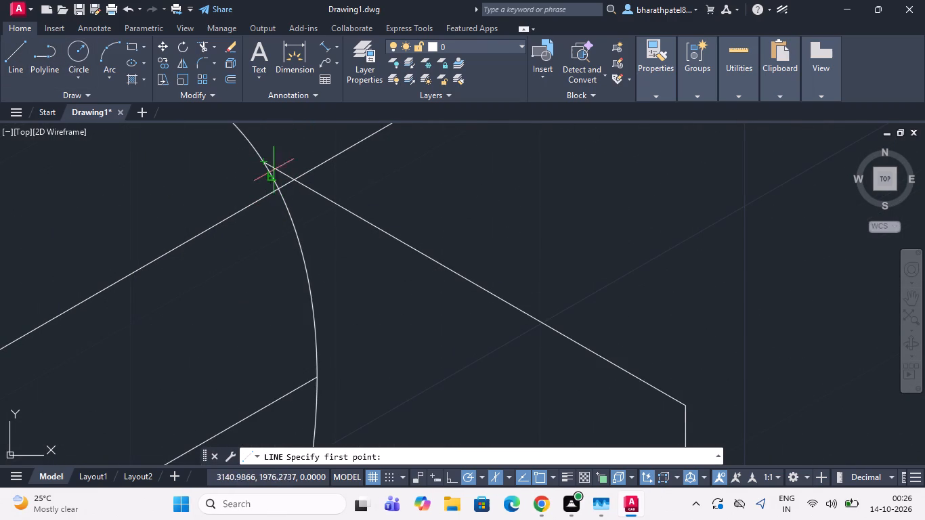
left_click(276, 188)
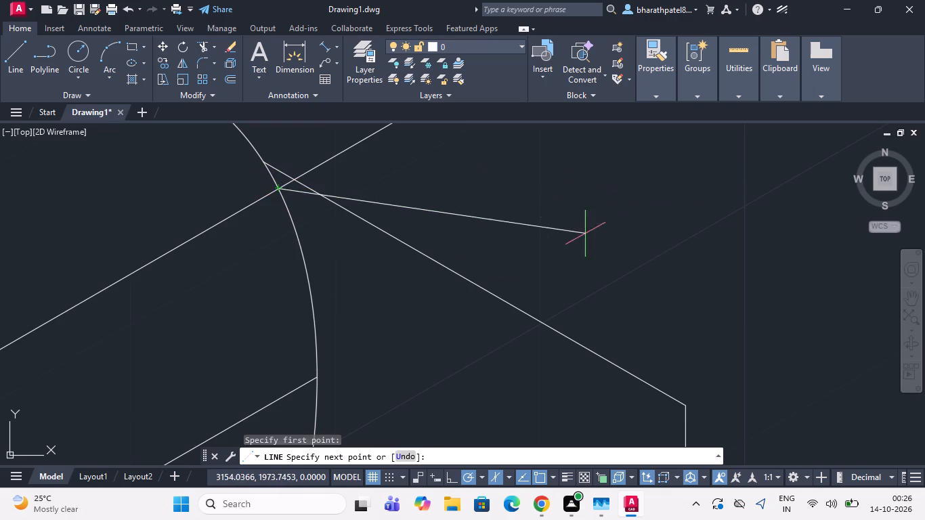
scroll(575, 238, "down", 6)
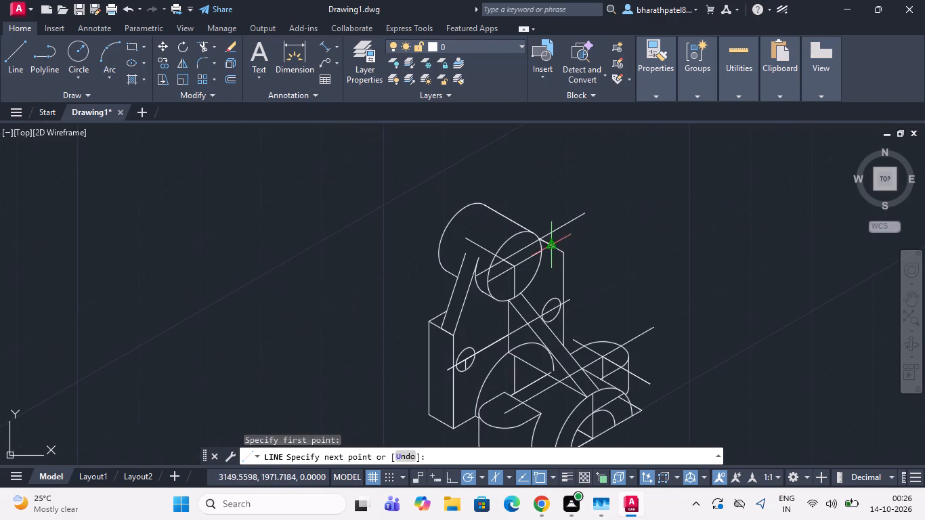
scroll(580, 260, "up", 4)
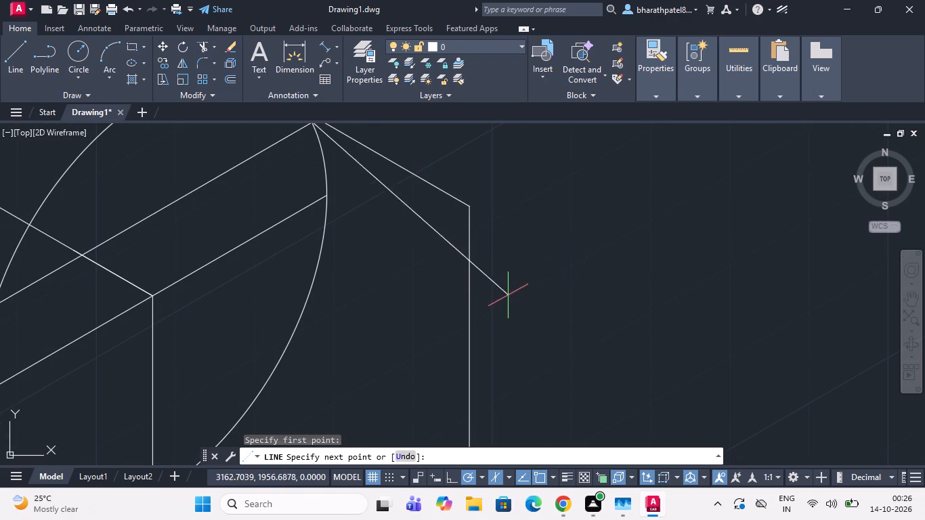
left_click(528, 265)
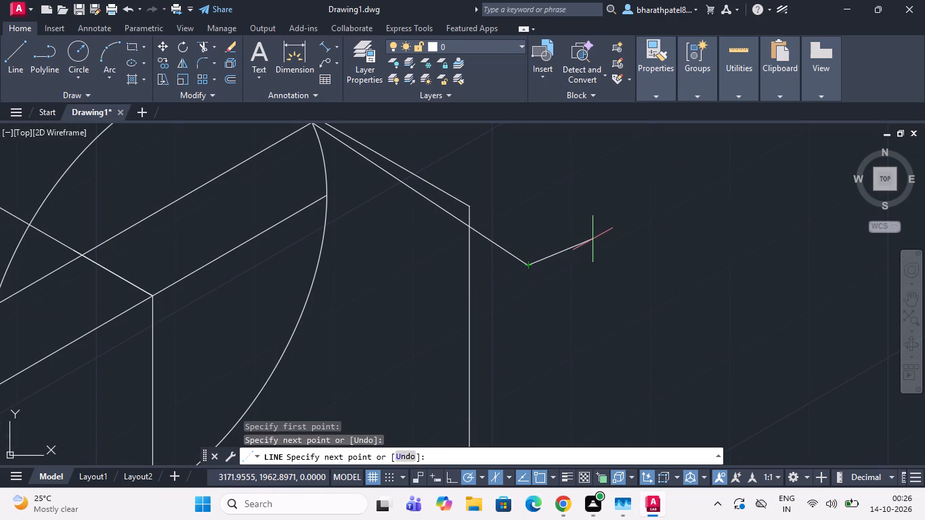
key("Escape")
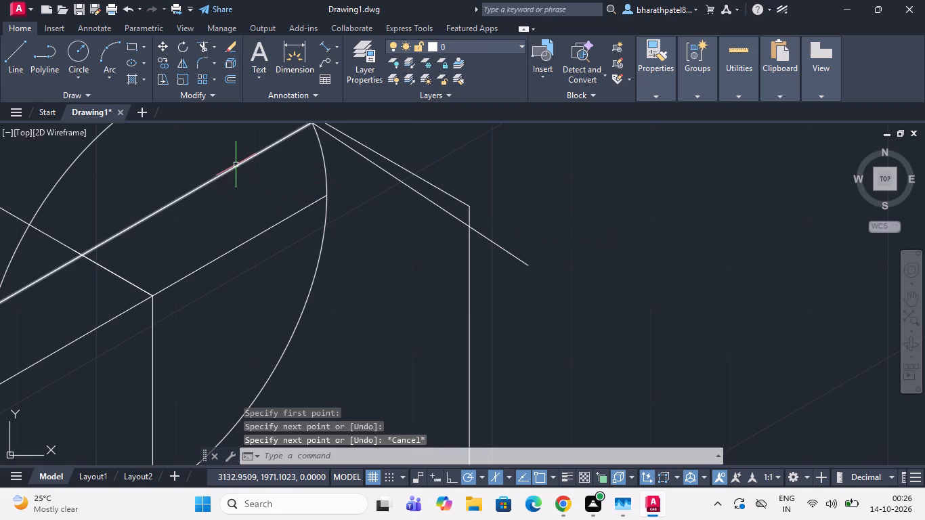
Erase the construction line crossing the cylinder's front face.
left_click(236, 165)
key("Delete")
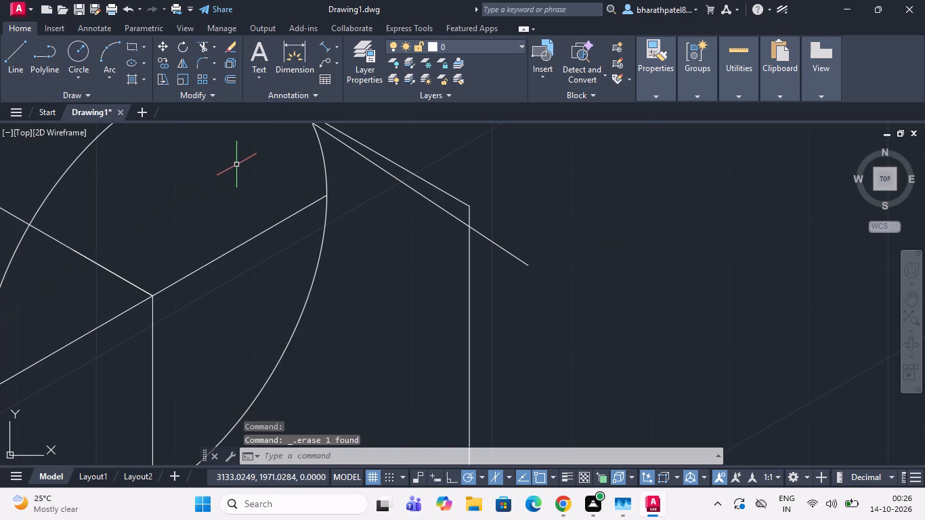
Trim away the old upper edge beside the cylinder and the overhanging ends where the new sloping line meets the tall vertical.
scroll(227, 193, "down", 2)
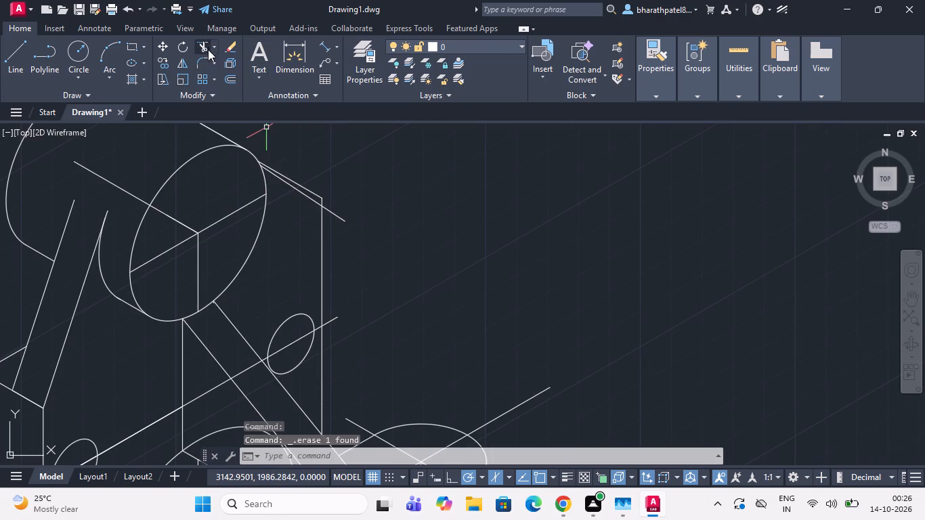
left_click(204, 45)
left_click(288, 179)
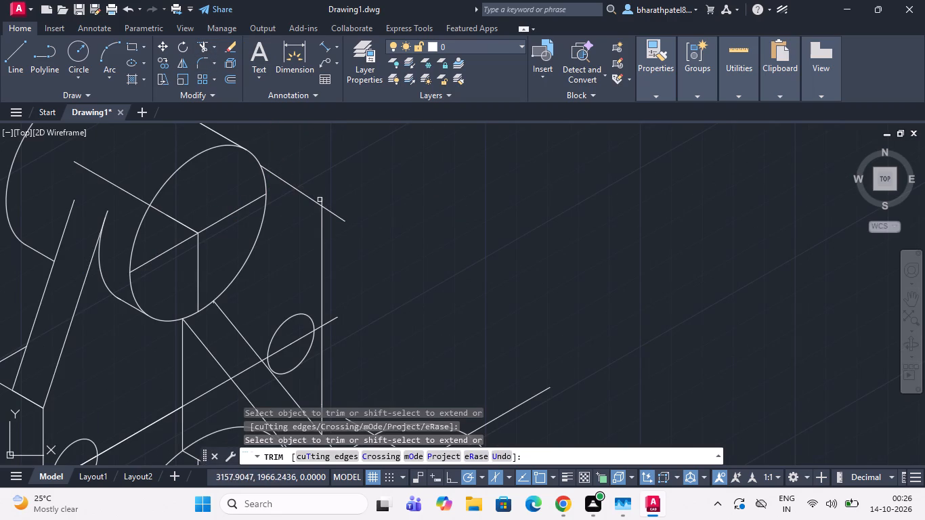
left_click(321, 200)
left_click_drag(338, 203, 334, 209)
left_click(329, 225)
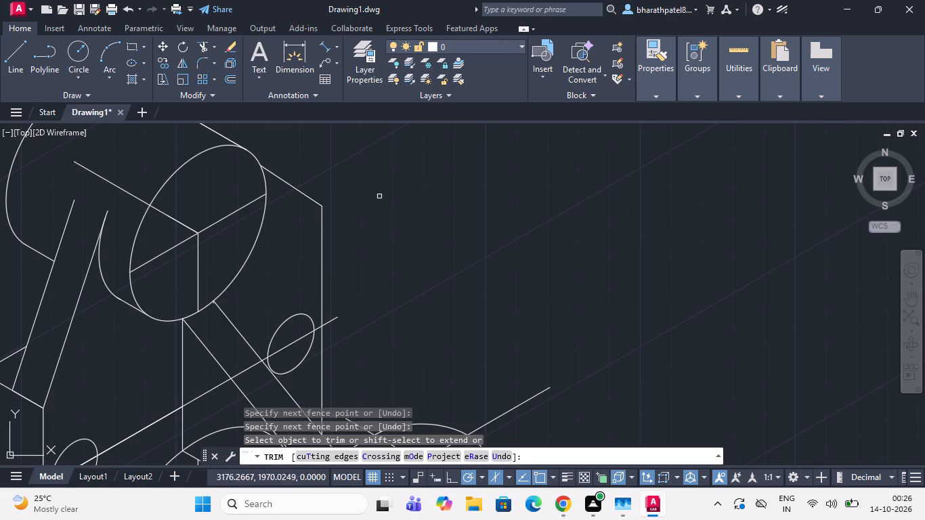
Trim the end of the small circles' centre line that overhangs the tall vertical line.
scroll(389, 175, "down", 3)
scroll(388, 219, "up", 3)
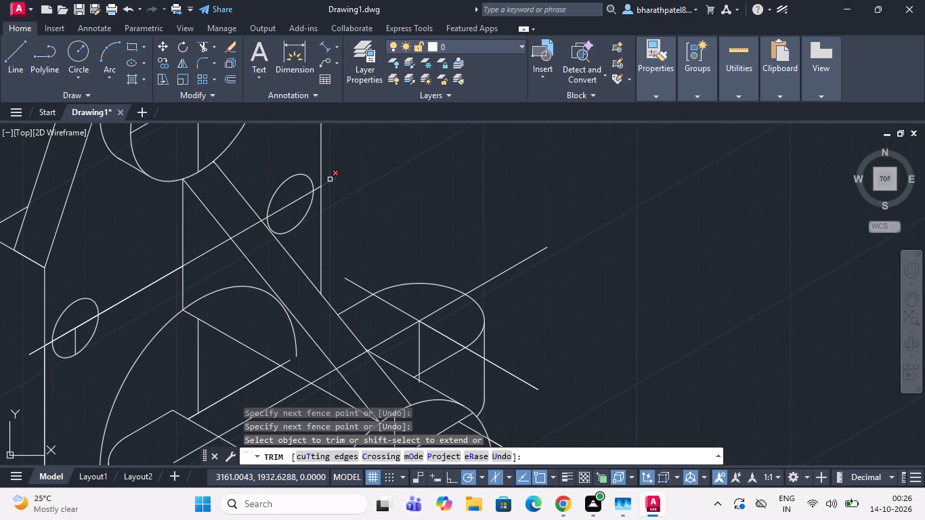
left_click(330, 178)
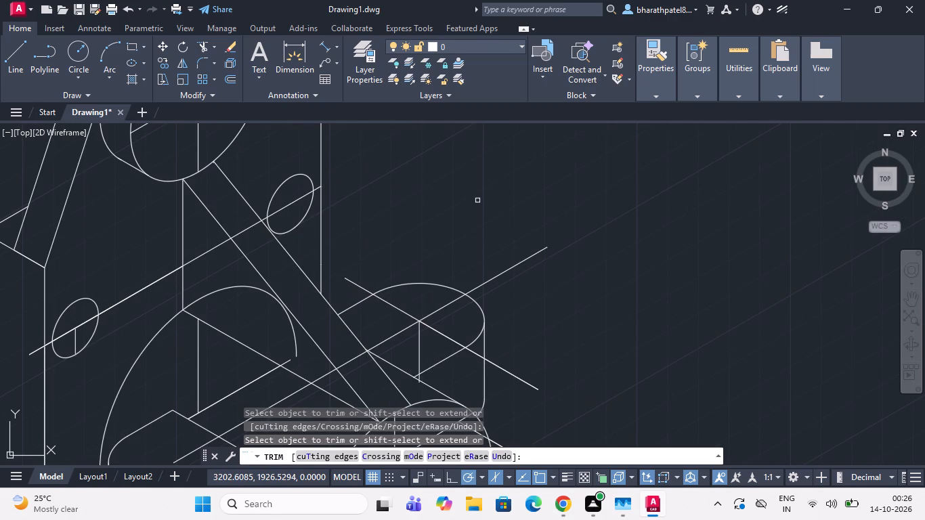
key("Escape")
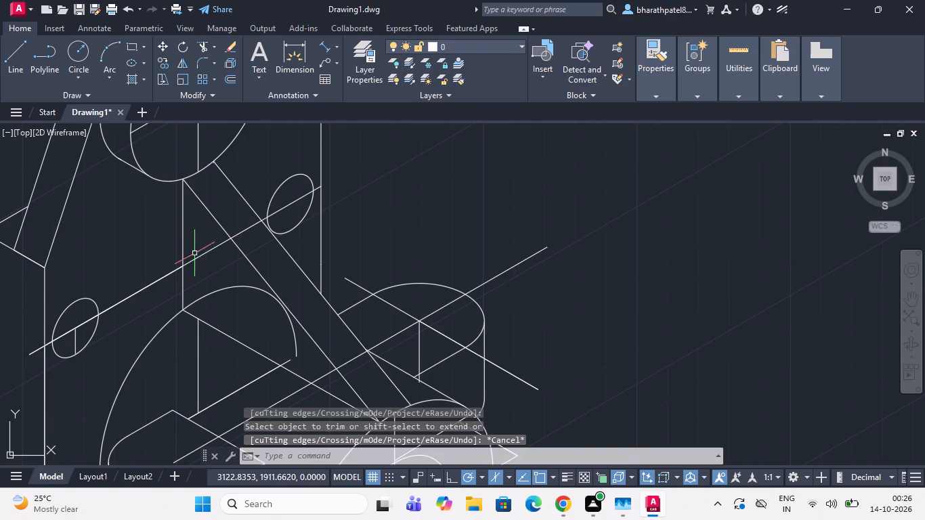
Erase the overlapping centre line segments joining the two small circles and the short vertical inside the lower circle.
left_click(196, 258)
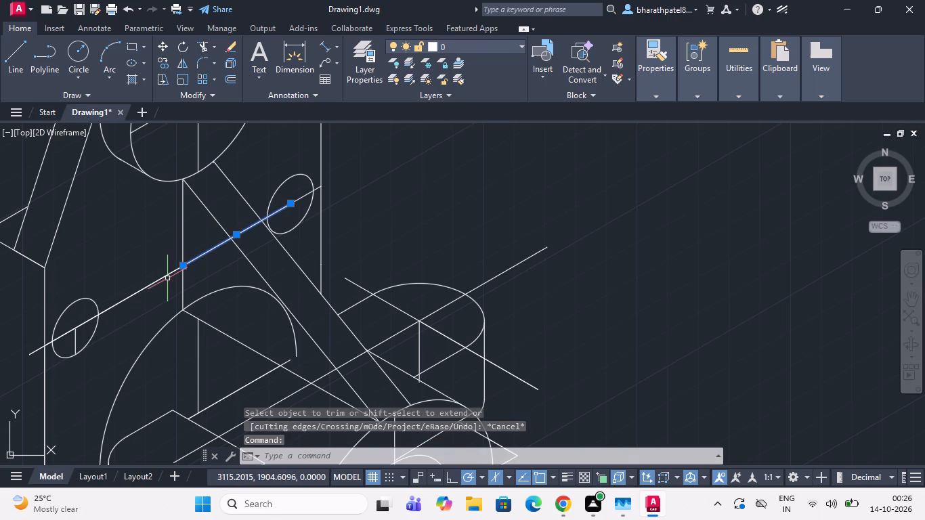
left_click(167, 275)
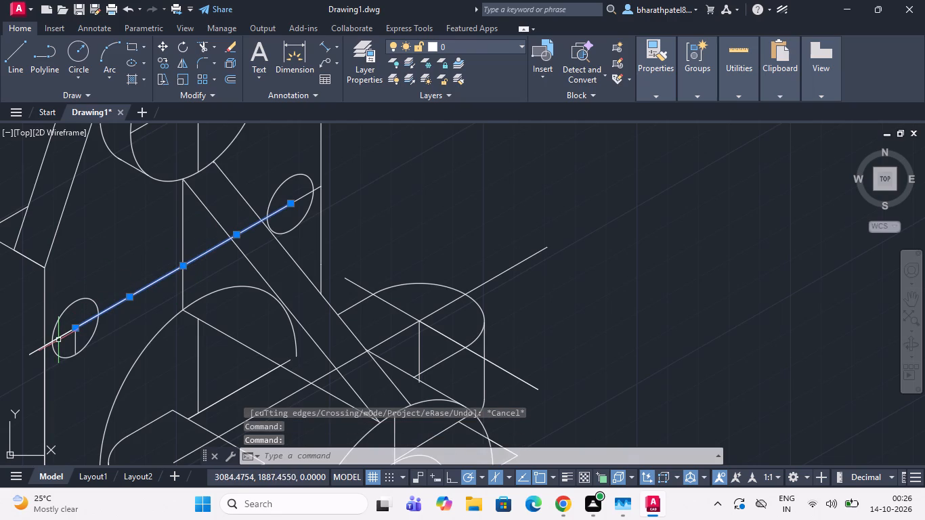
left_click(58, 337)
left_click(76, 340)
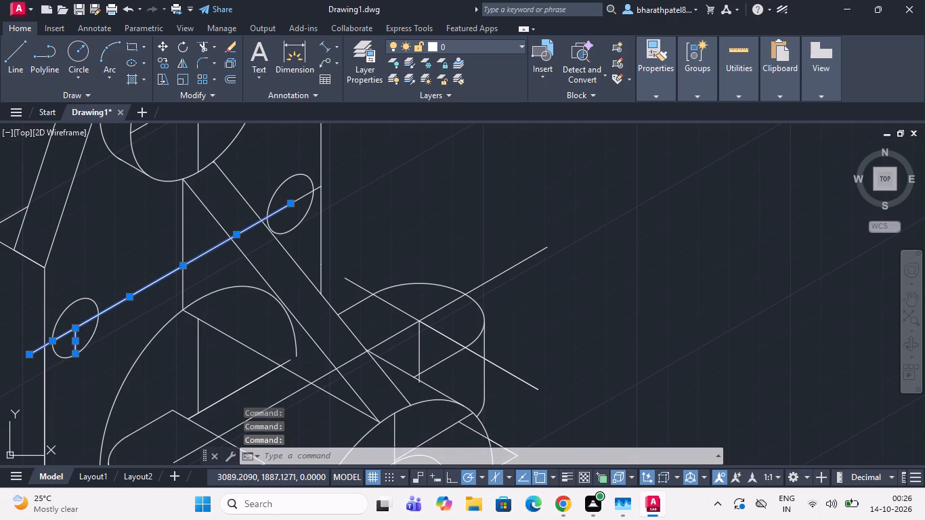
key("Delete")
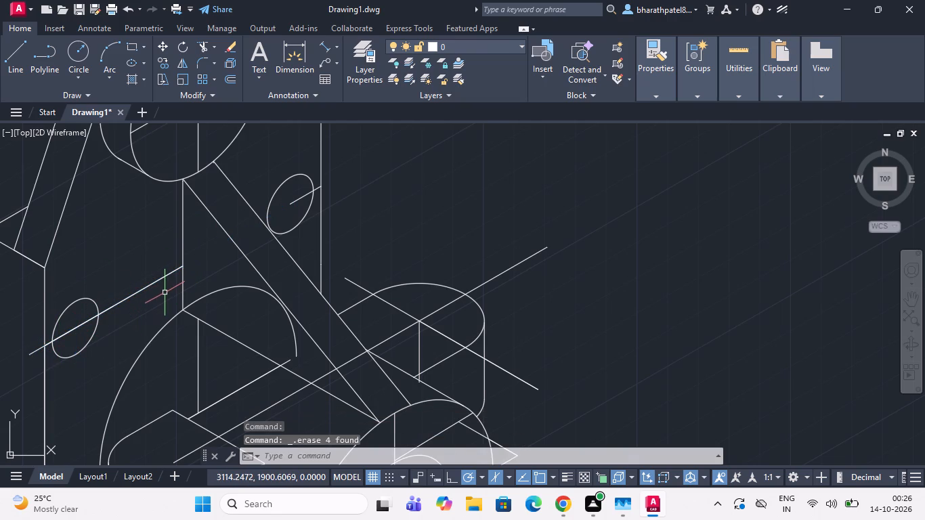
Erase the remaining centre line segments through the two small circles, leaving only the circles on the rear web.
left_click(149, 287)
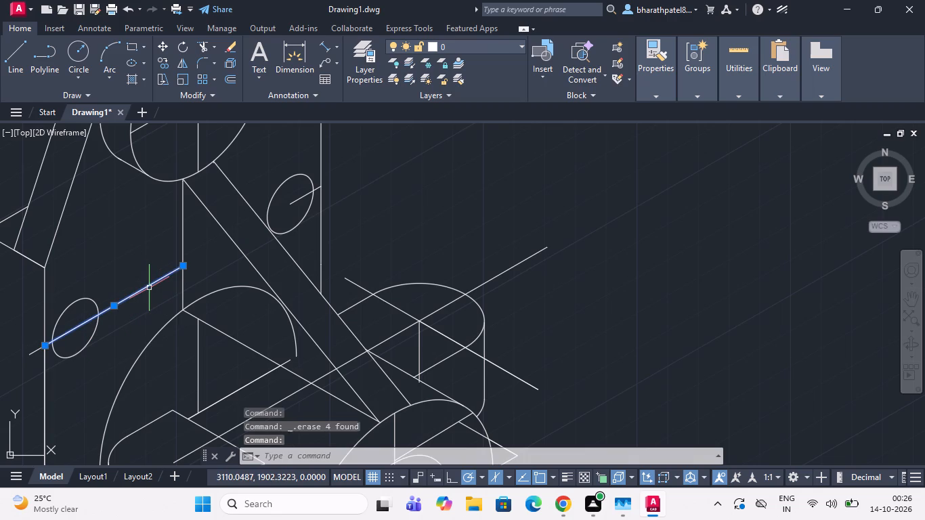
key("Delete")
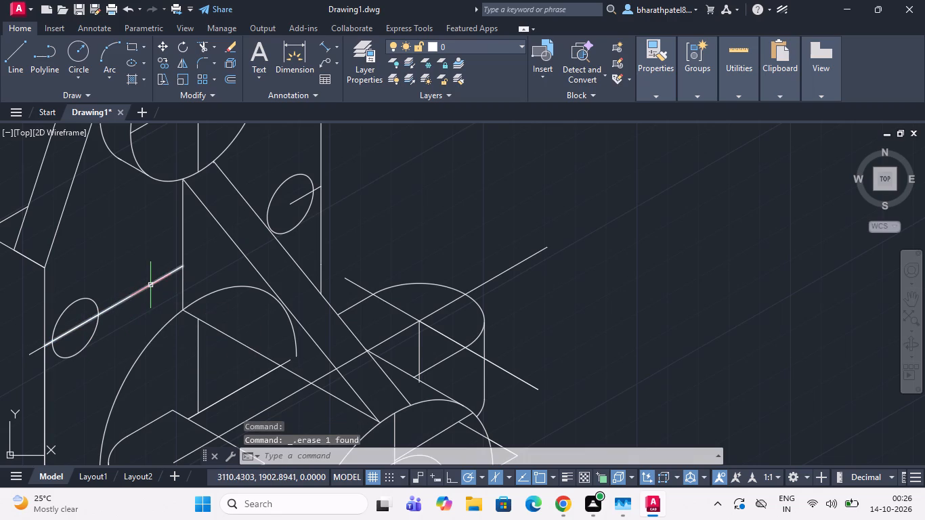
left_click(150, 285)
key("Delete")
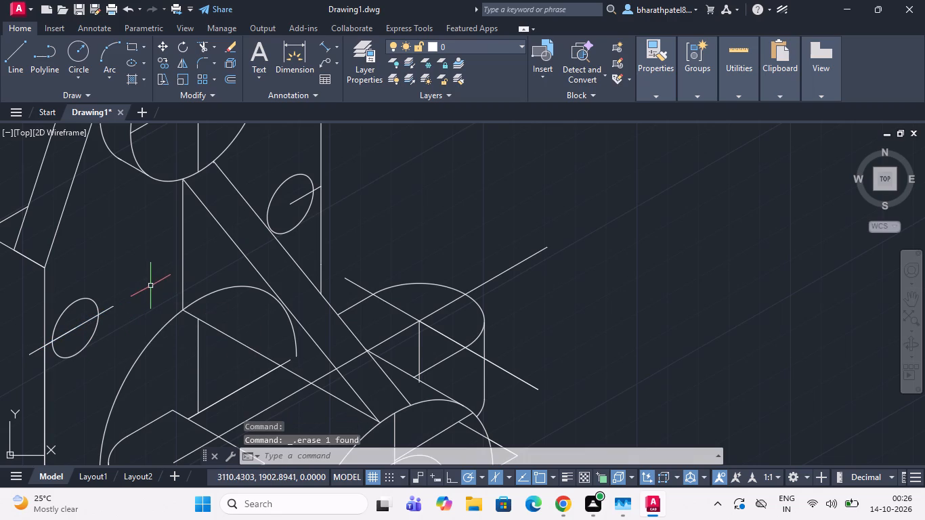
left_click(82, 323)
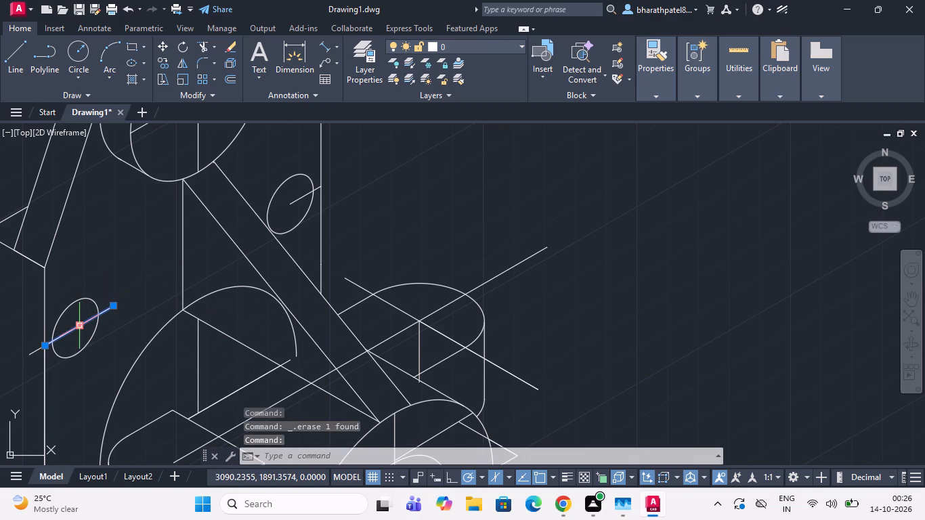
key("Delete")
scroll(20, 355, "up", 4)
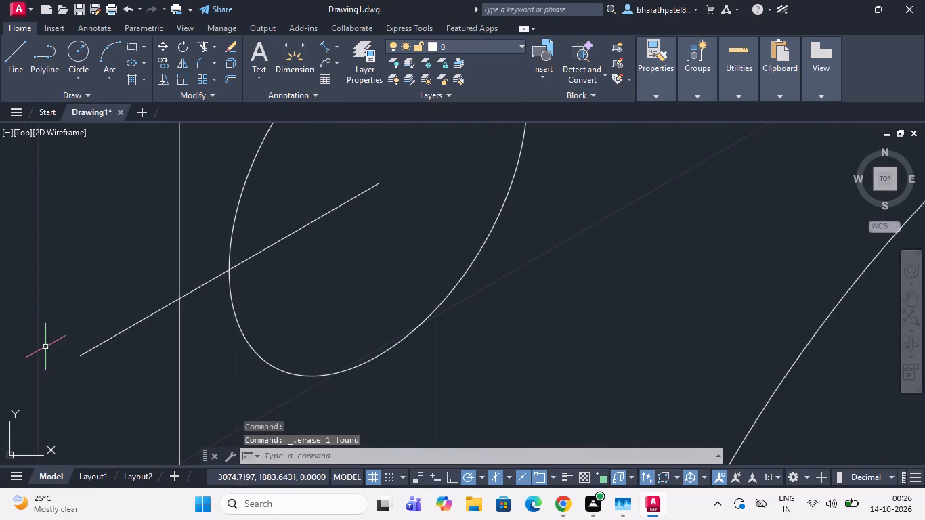
left_click(100, 344)
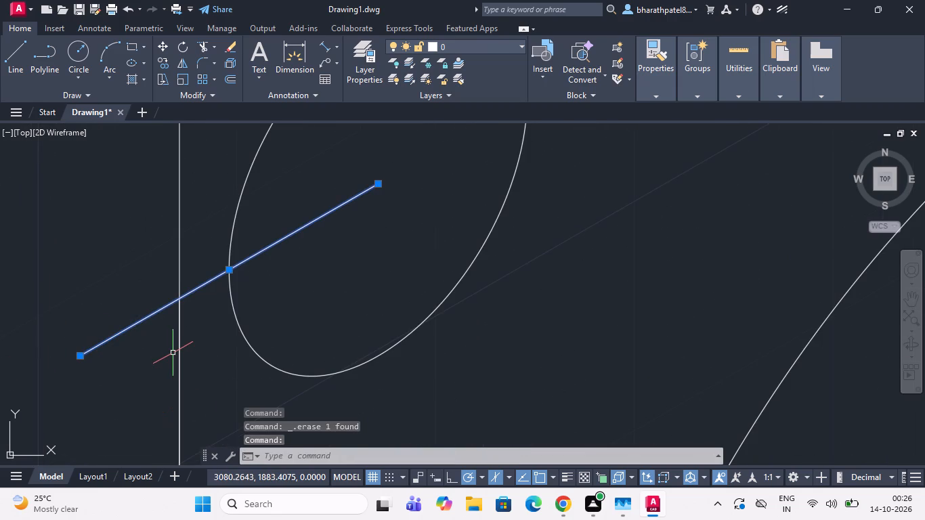
key("Delete")
scroll(169, 349, "down", 4)
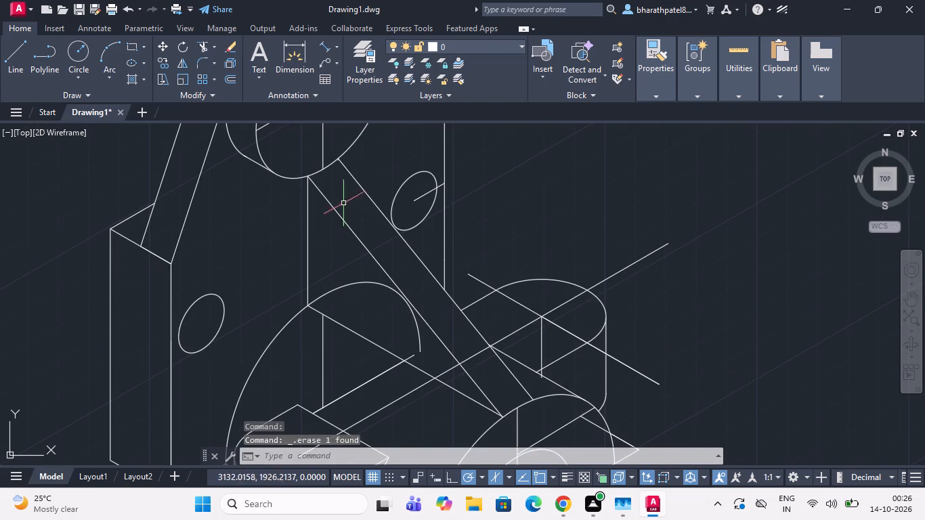
scroll(444, 183, "up", 3)
left_click(363, 230)
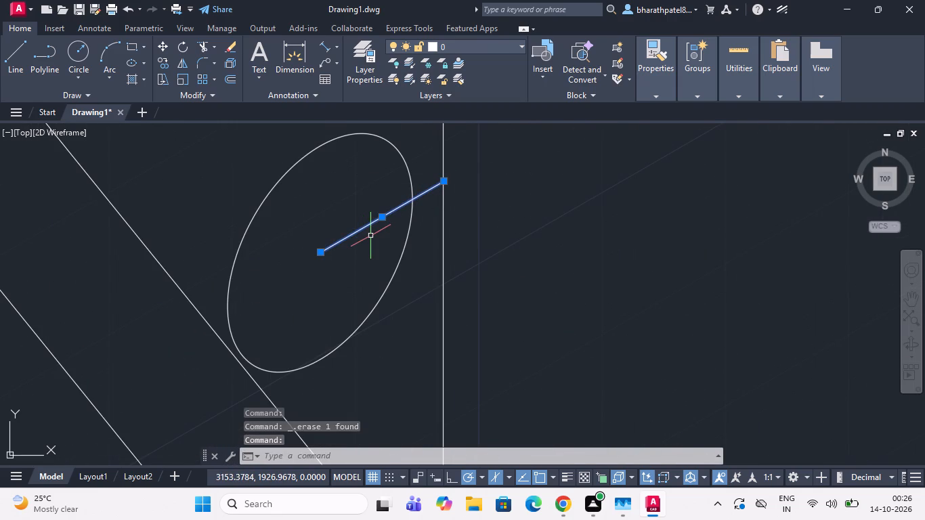
key("Delete")
Trim the base line where it spans the opening of the front inner arch.
scroll(287, 215, "down", 4)
scroll(300, 267, "down", 1)
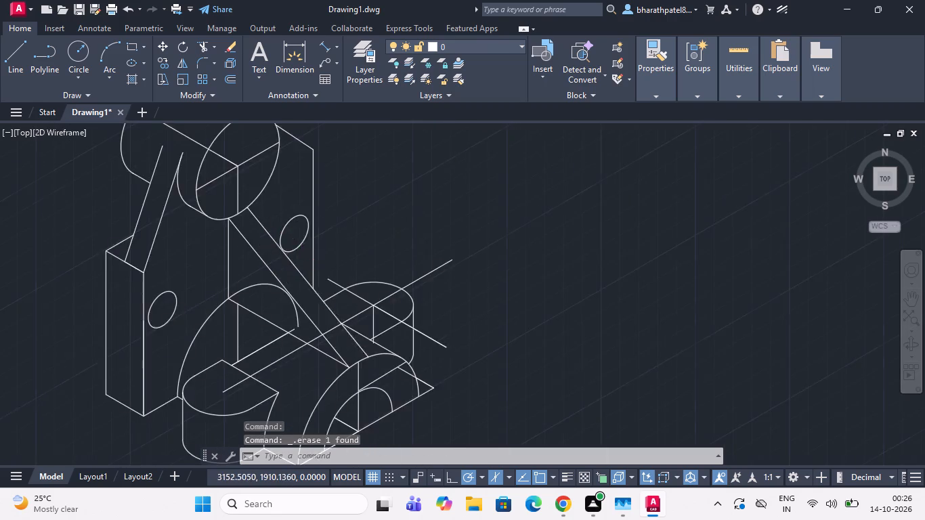
scroll(300, 267, "down", 1)
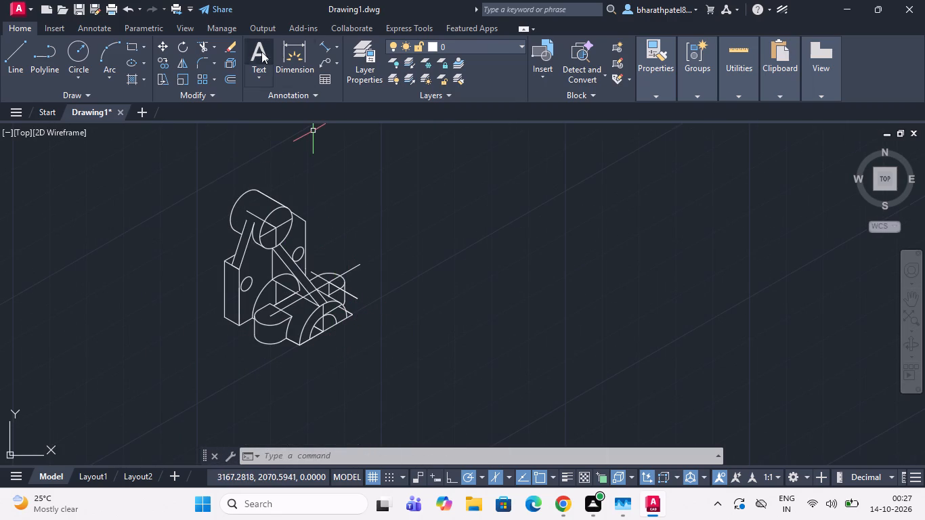
left_click(201, 43)
scroll(314, 372, "up", 3)
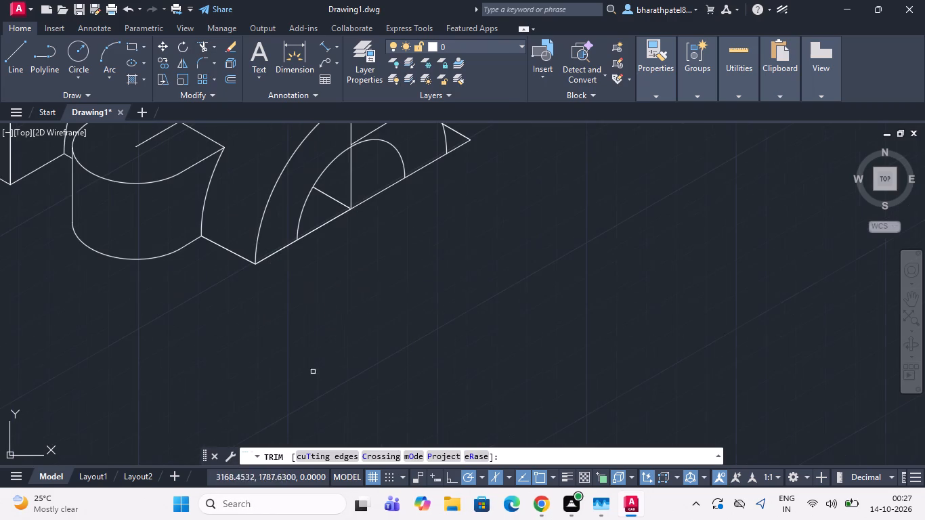
left_click_drag(314, 209, 333, 286)
left_click_drag(379, 174, 386, 257)
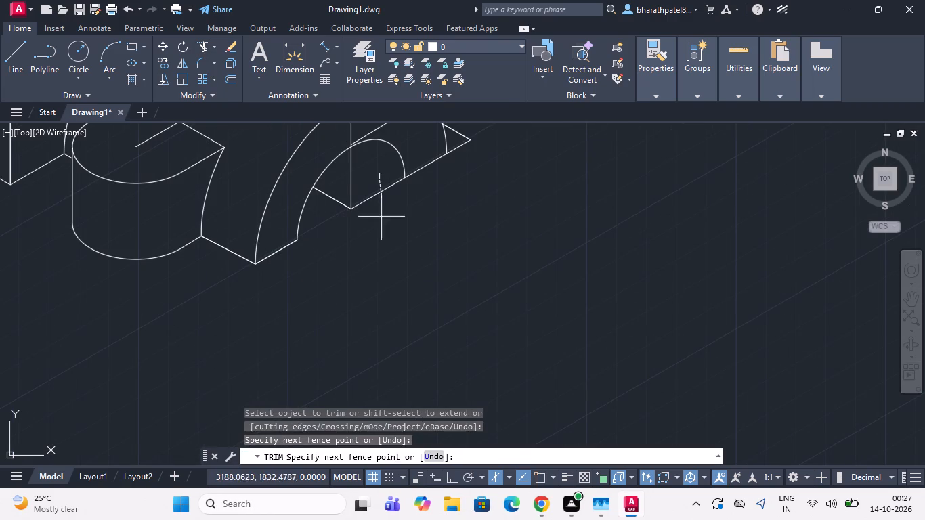
left_click_drag(386, 257, 386, 261)
scroll(370, 296, "down", 2)
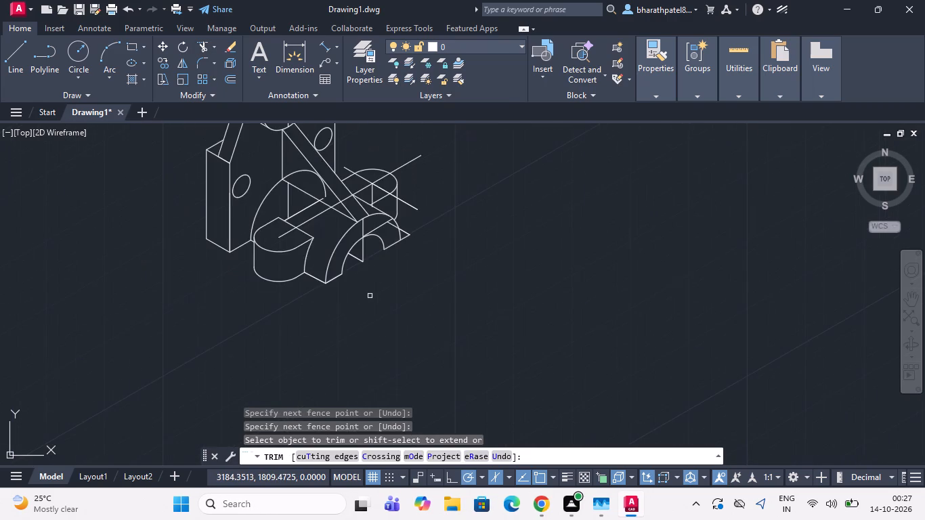
scroll(370, 296, "down", 1)
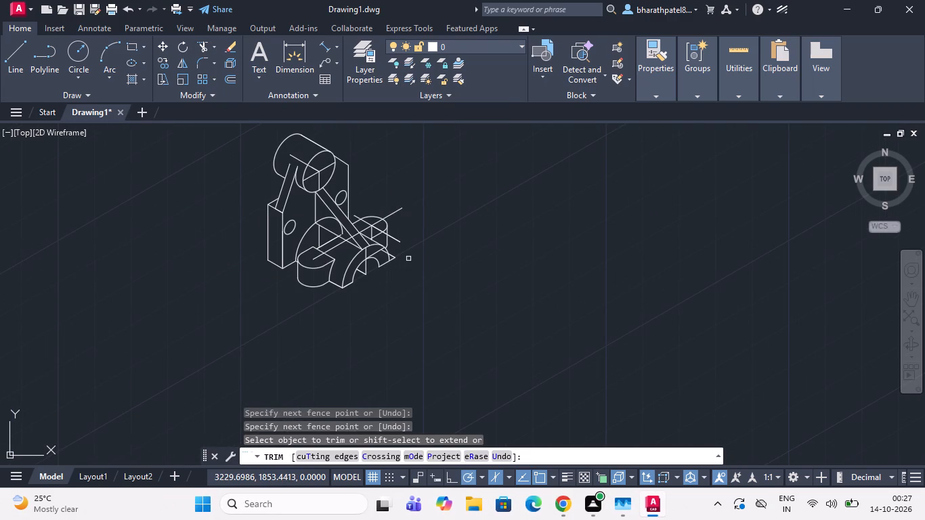
Trim the corner lines overhanging the outer arch's far end, including the sloping remnant inside the arch face.
scroll(394, 262, "up", 3)
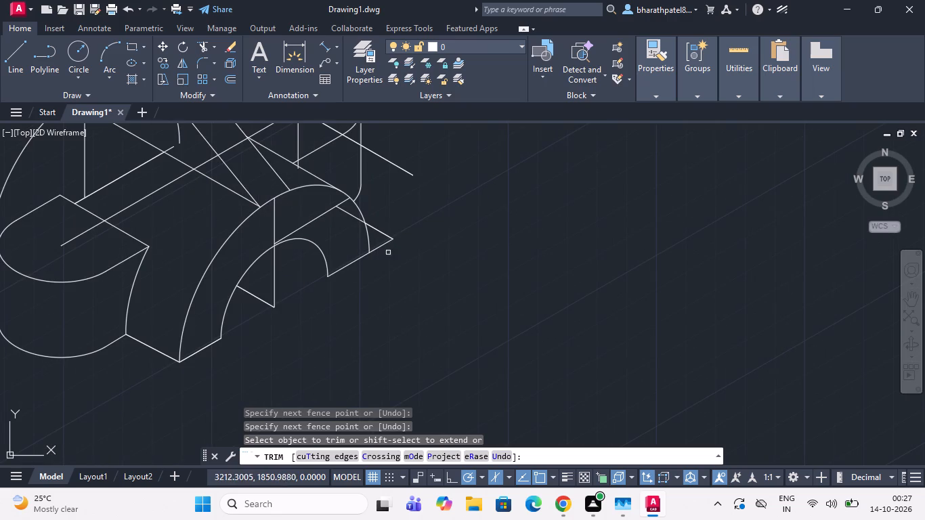
left_click(383, 243)
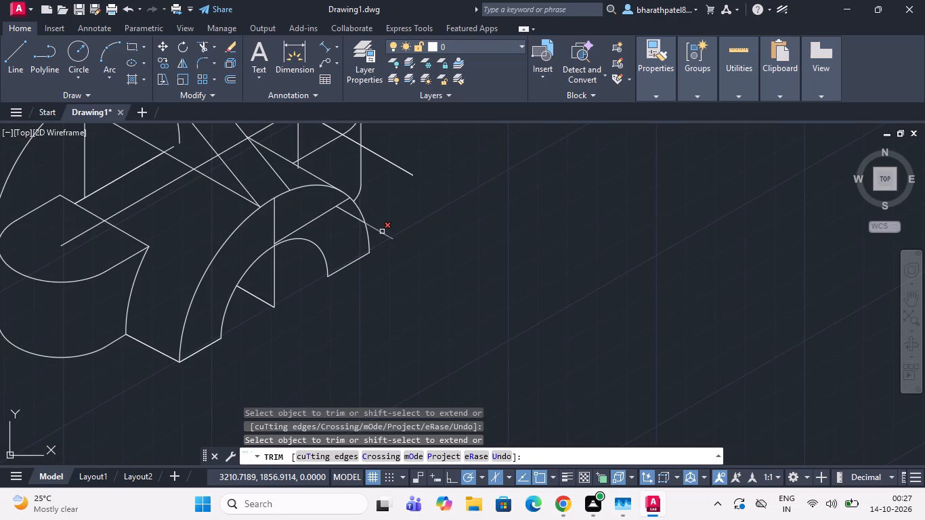
left_click(382, 232)
left_click(383, 233)
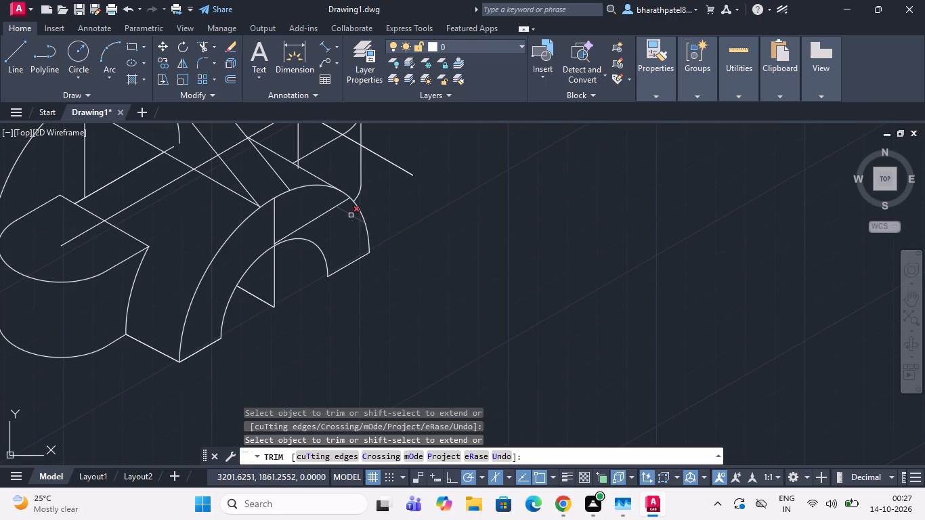
left_click(351, 215)
scroll(351, 242, "down", 3)
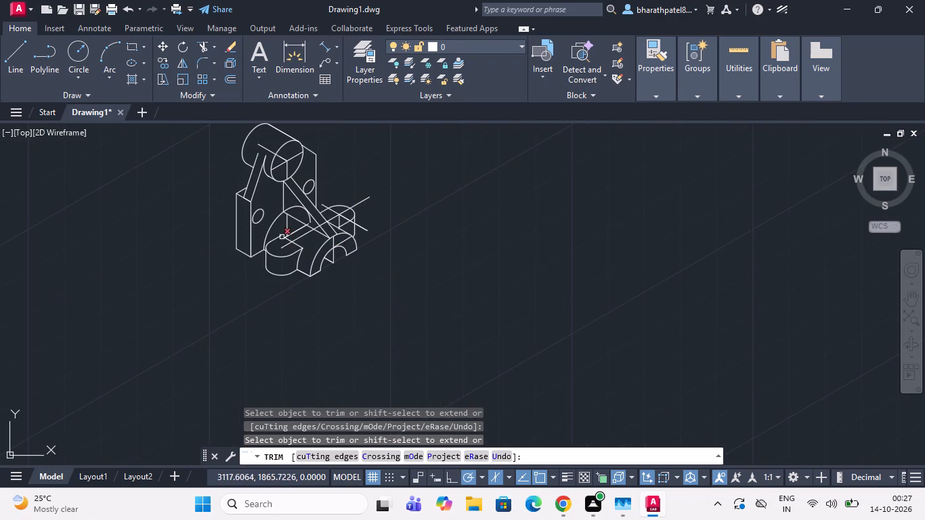
Trim the hidden line running back from the front boss's flat edge and the vertical line that meets it.
scroll(282, 235, "up", 4)
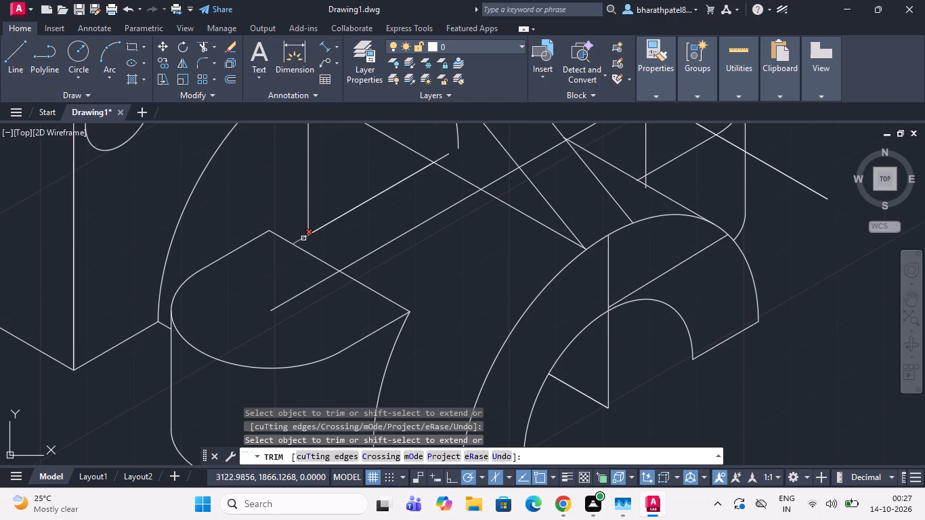
left_click(316, 229)
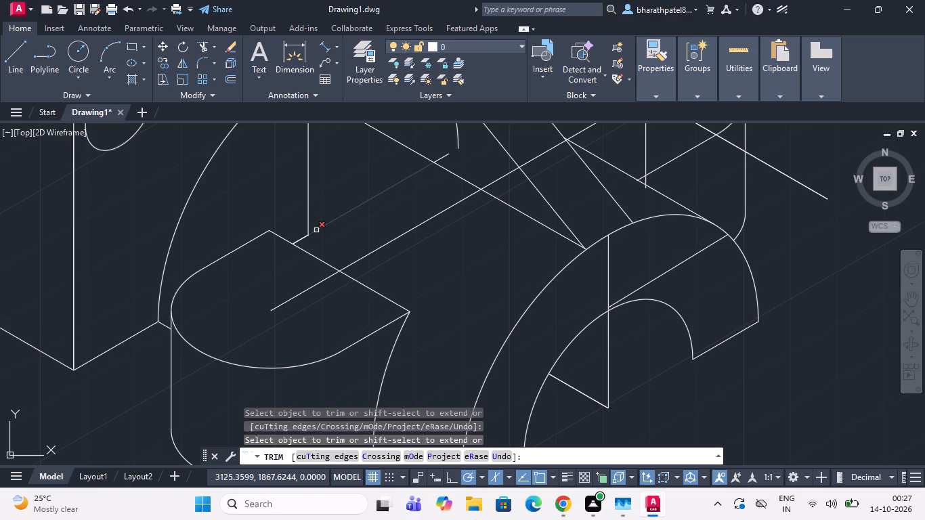
left_click(316, 230)
left_click(304, 238)
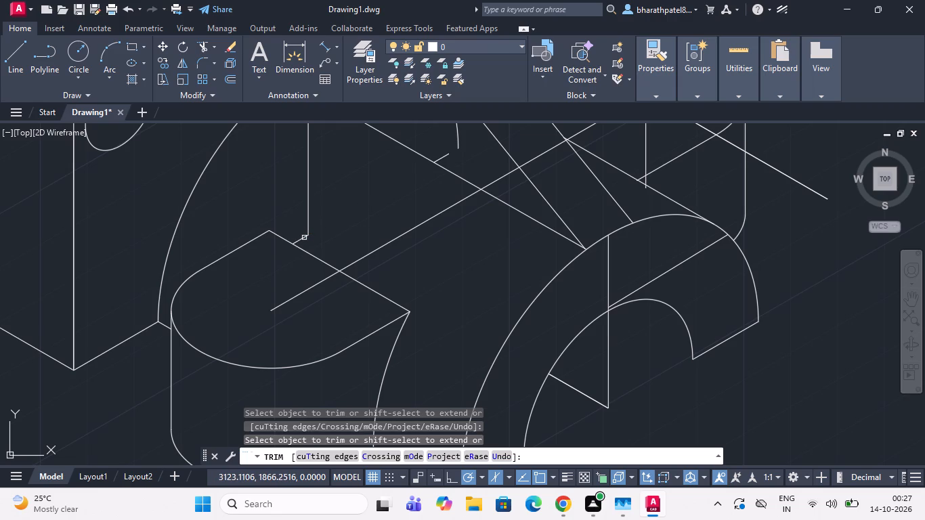
left_click(304, 238)
left_click(298, 240)
left_click(321, 235)
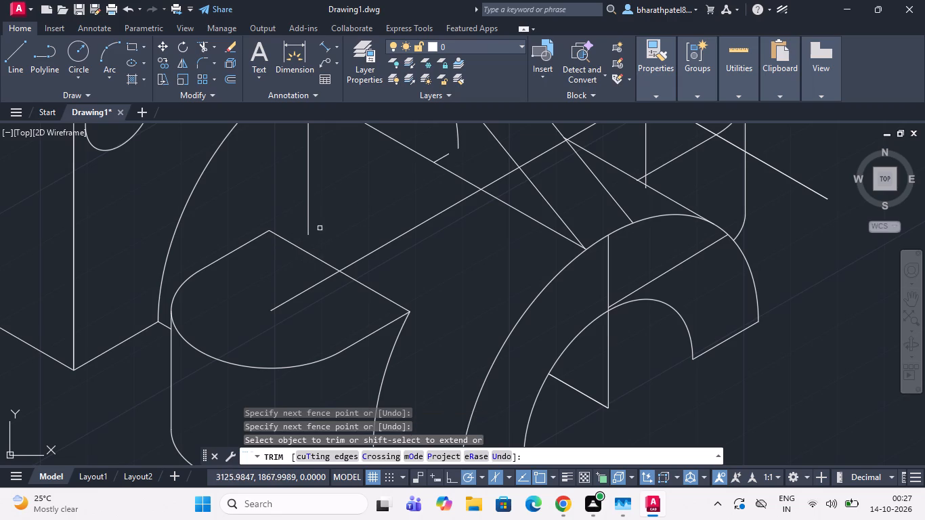
left_click_drag(278, 190, 284, 190)
left_click(322, 186)
scroll(323, 202, "down", 3)
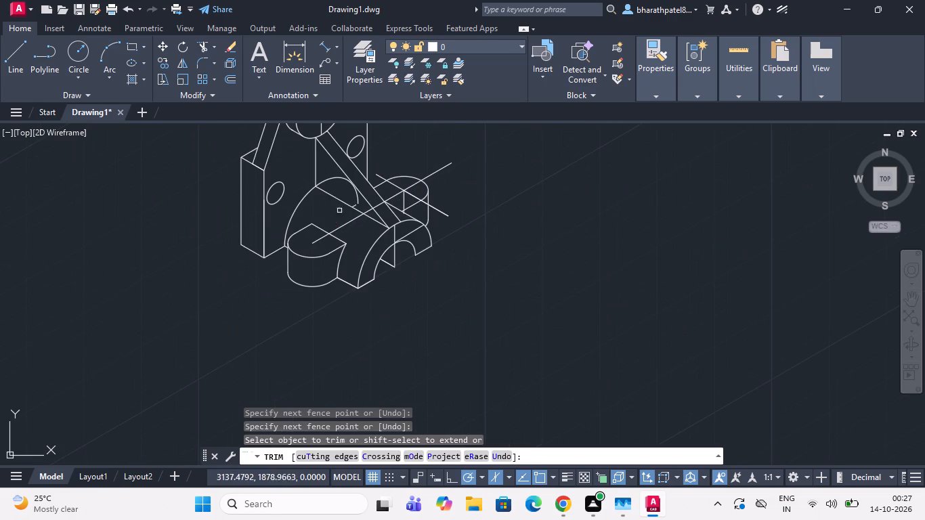
Trim the hidden part of the rear arc beyond the web's vertical edge and the short stub left on the base edge.
scroll(340, 198, "up", 2)
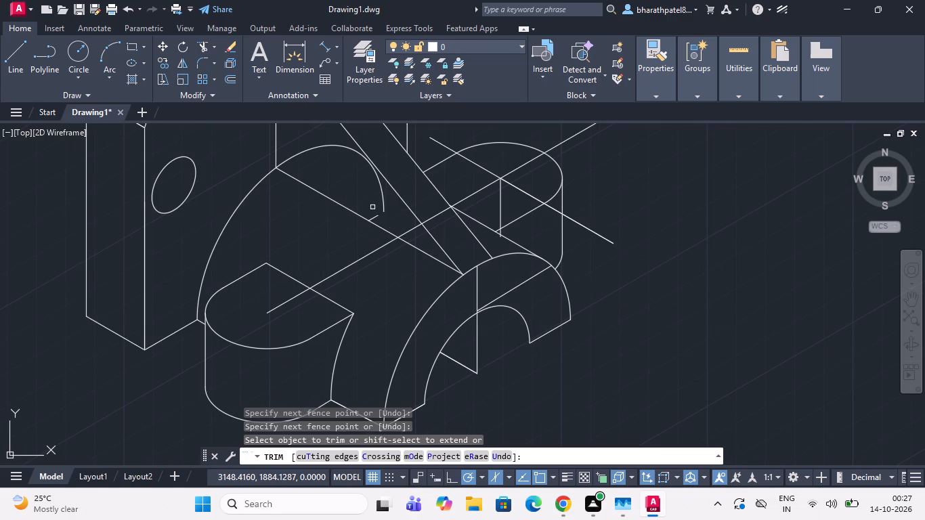
left_click(305, 137)
left_click(316, 170)
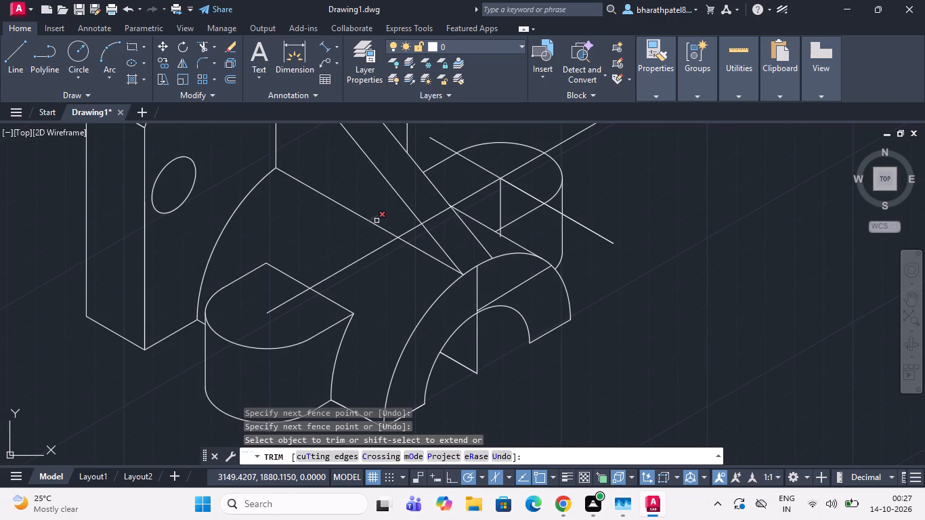
left_click(377, 217)
scroll(378, 216, "down", 1)
scroll(373, 276, "down", 1)
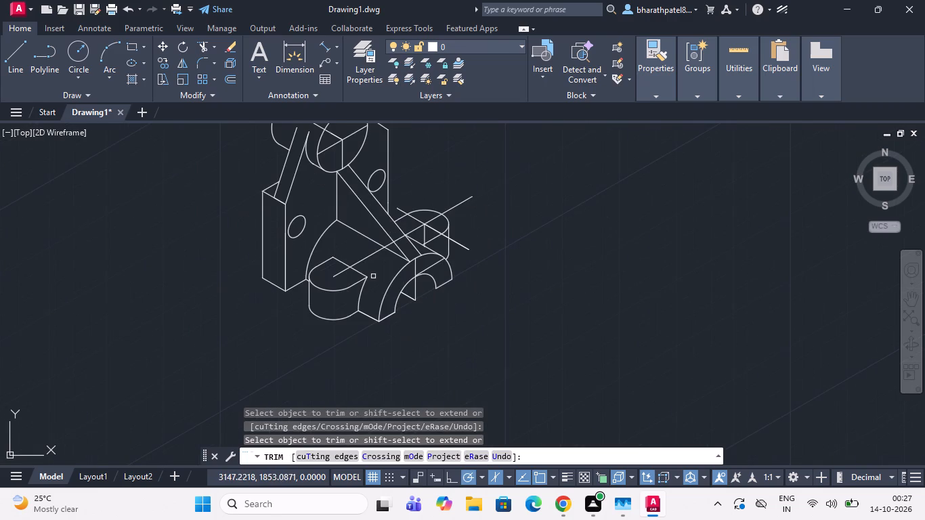
Draw a line at 150° from the inner arch's far lower end, running back past the inner arch curve.
scroll(374, 267, "up", 1)
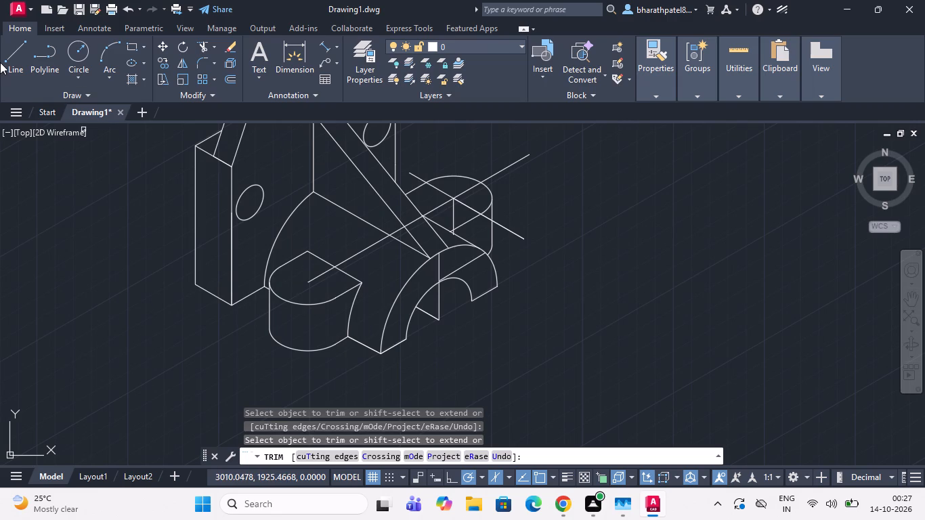
left_click_drag(5, 52, 24, 72)
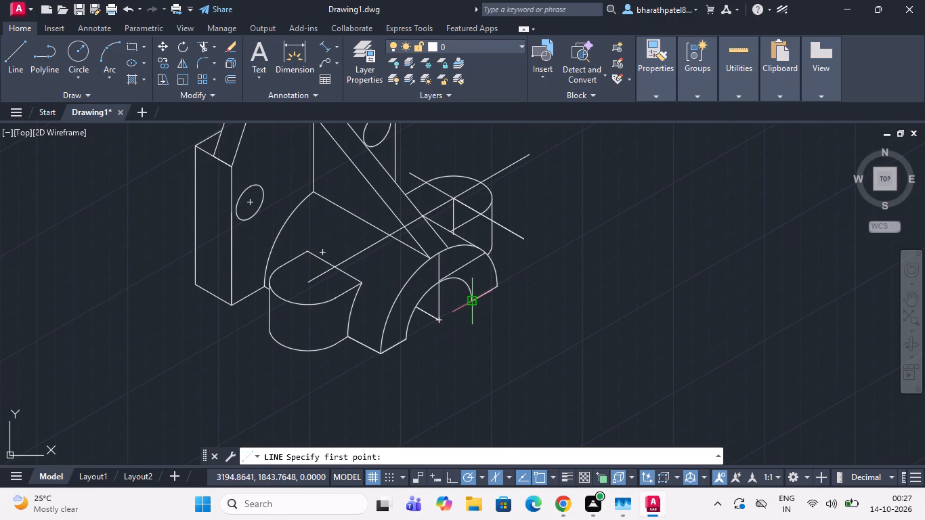
left_click(473, 301)
scroll(473, 301, "down", 2)
scroll(473, 301, "up", 4)
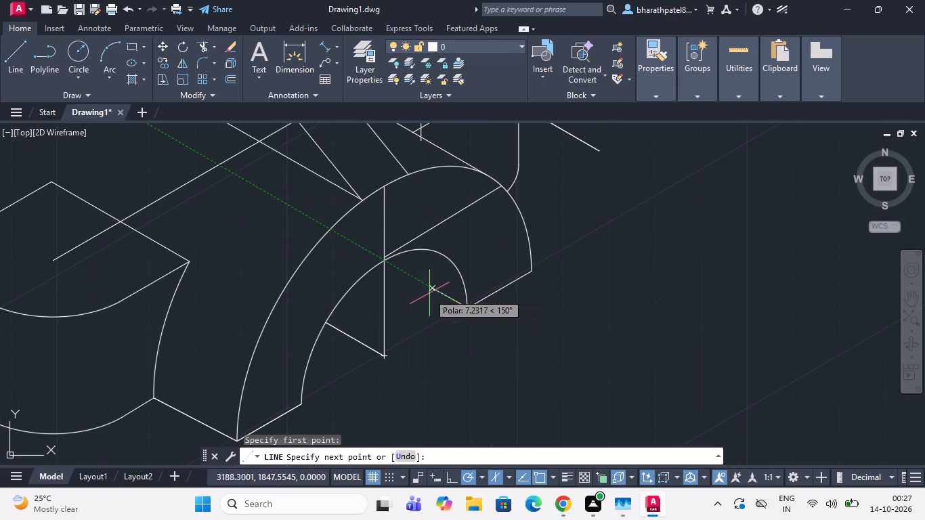
left_click(362, 248)
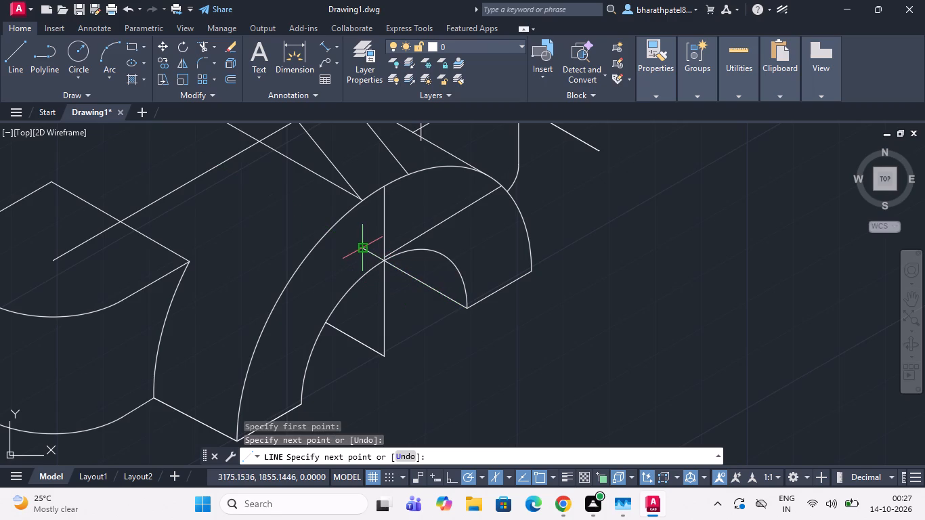
key("Escape")
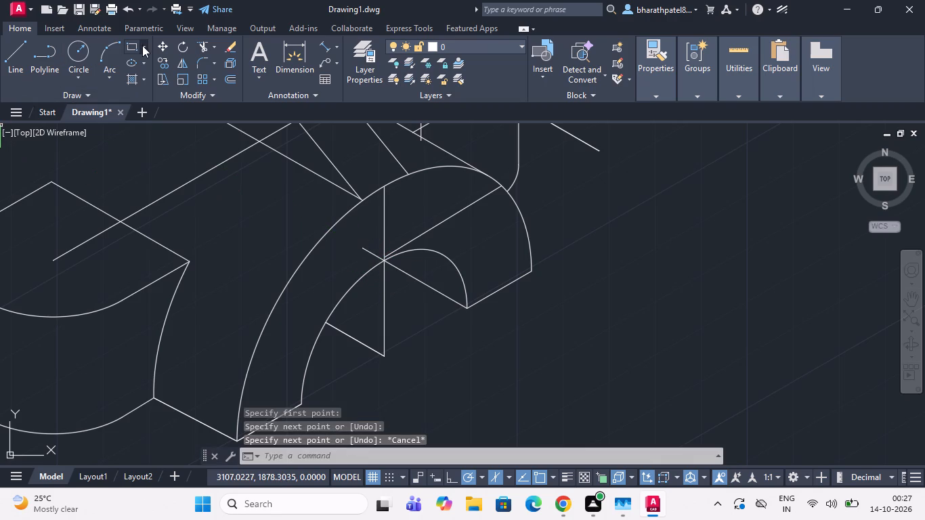
Trim the new line's overhang past the inner arch and the sloping and vertical lines crossing the arch face.
left_click(206, 47)
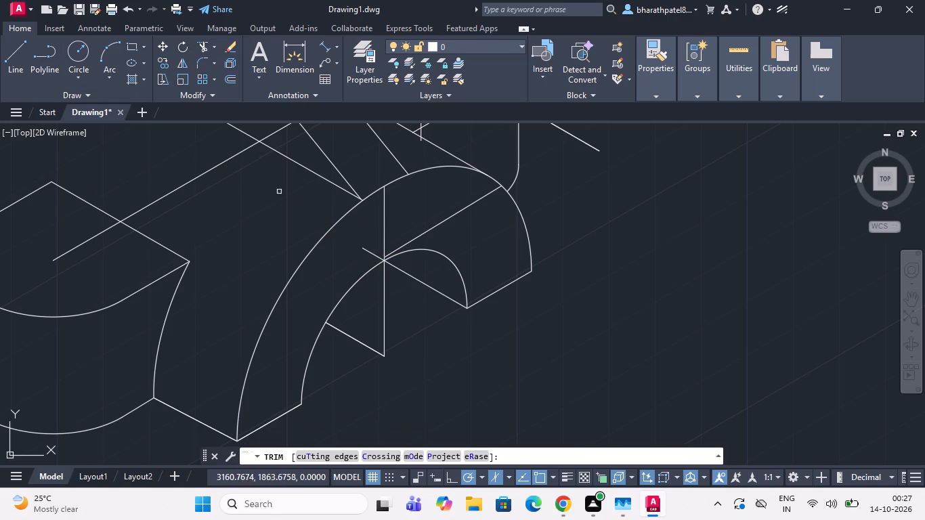
left_click(372, 253)
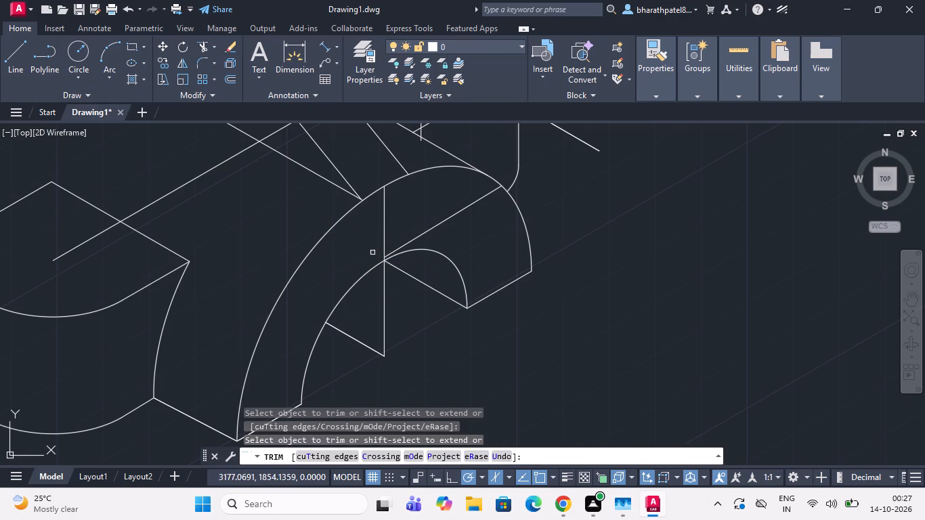
left_click(431, 230)
scroll(430, 238, "down", 2)
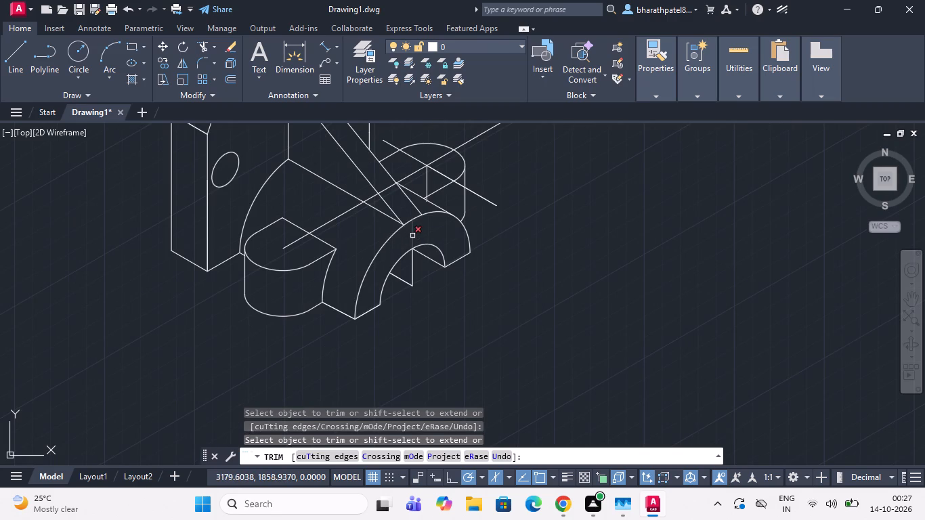
left_click(412, 235)
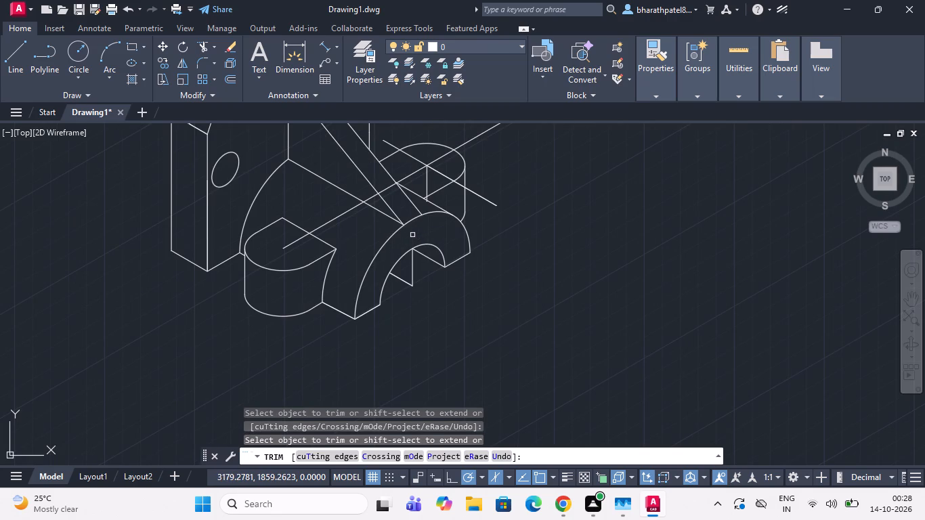
Trim the remaining vertical and short sloping lines inside the front arch opening.
scroll(412, 235, "down", 1)
scroll(413, 259, "up", 1)
left_click(414, 259)
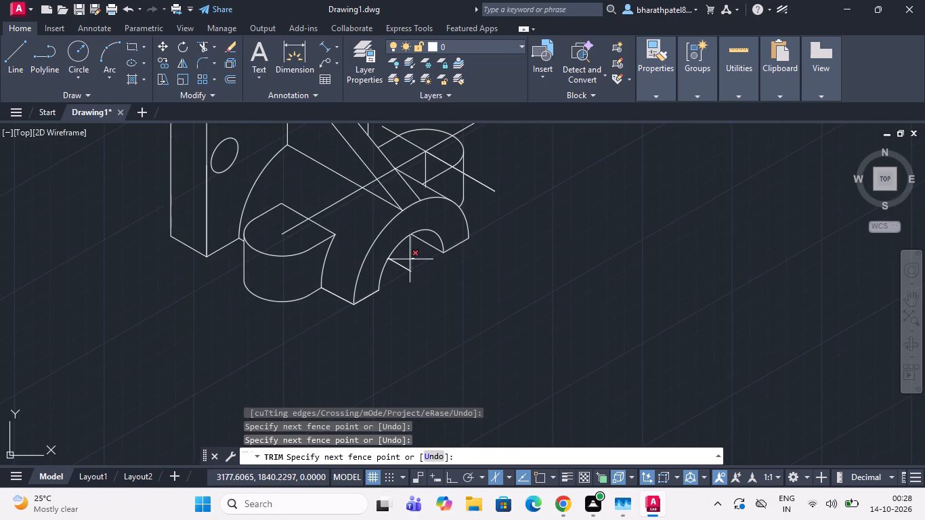
left_click(397, 267)
scroll(397, 282, "down", 2)
scroll(421, 238, "up", 2)
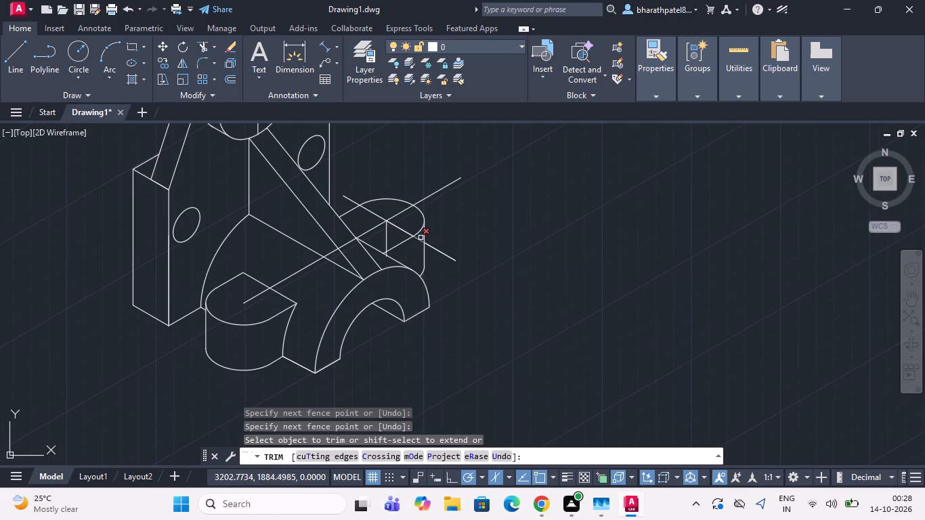
Trim the long centre line across the front boss's top, the cylindrical body and the sloping rib.
scroll(414, 261, "down", 1)
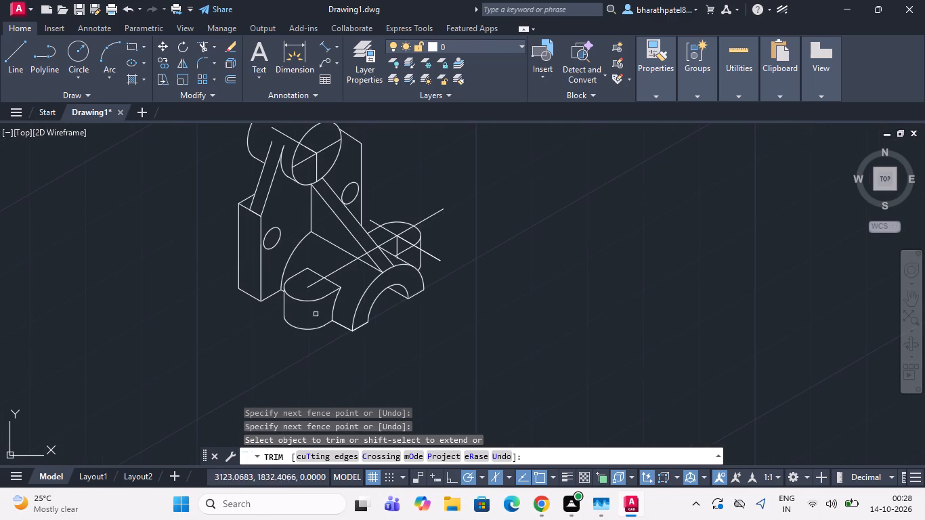
scroll(315, 305, "up", 3)
left_click_drag(283, 215, 286, 222)
left_click(315, 264)
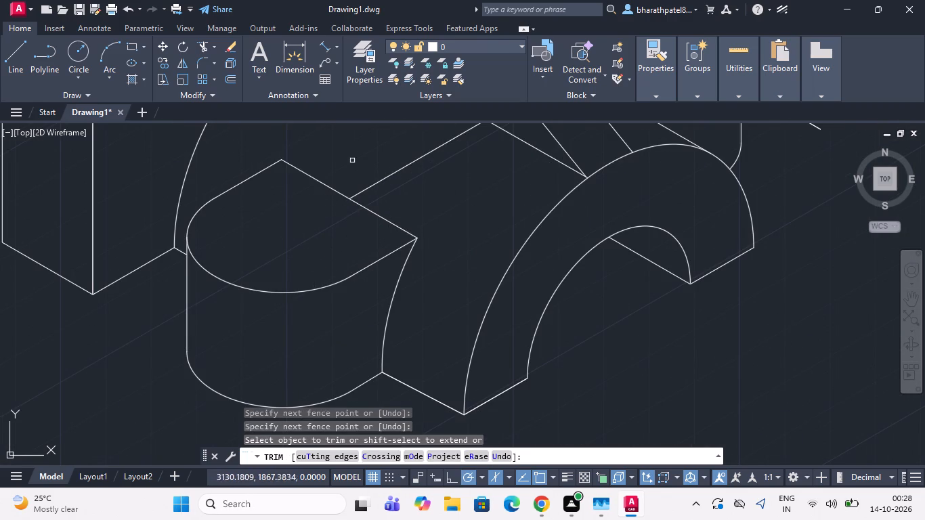
left_click(352, 152)
left_click(400, 210)
scroll(402, 219, "down", 3)
scroll(444, 183, "up", 3)
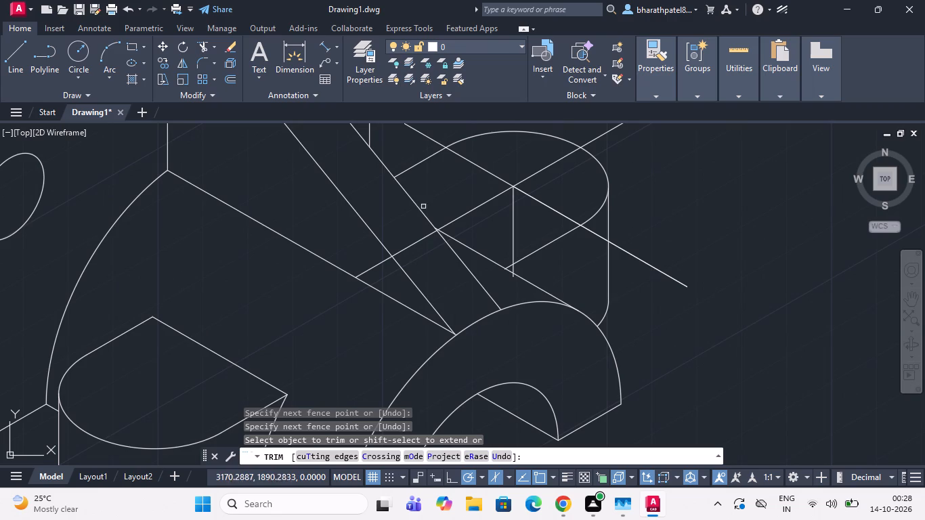
left_click(353, 248)
left_click(381, 282)
left_click(409, 211)
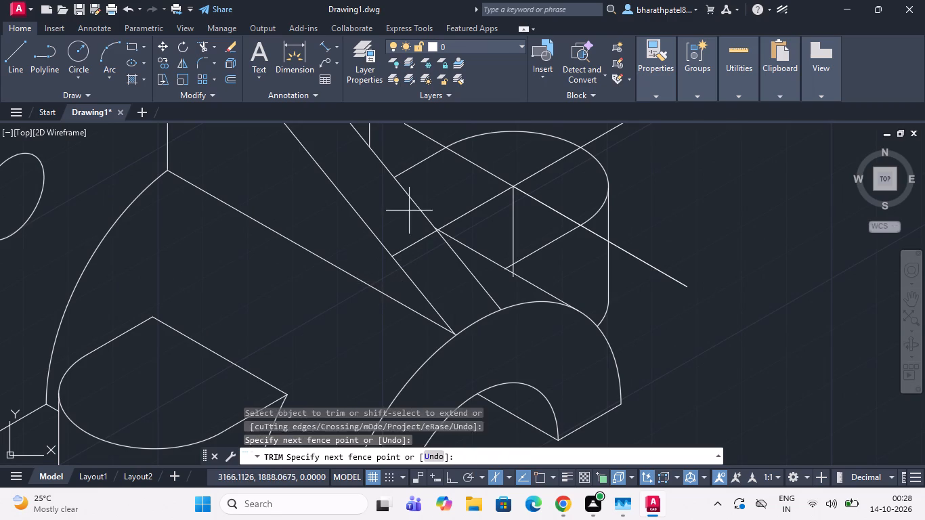
left_click(418, 255)
scroll(419, 258, "down", 2)
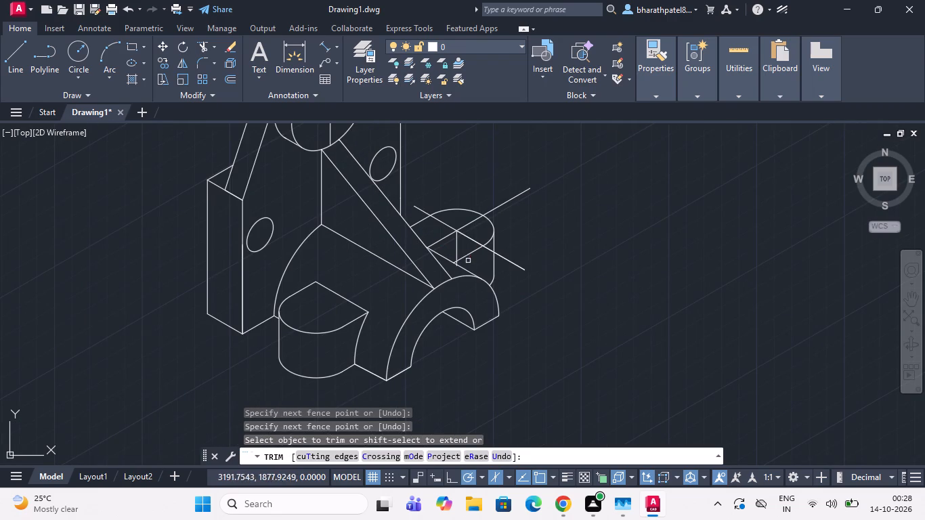
scroll(468, 368, "down", 2)
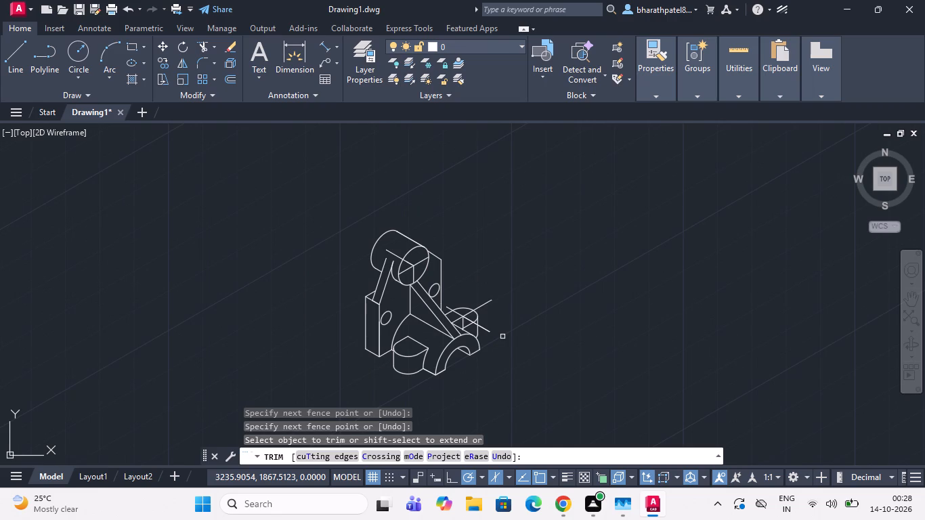
Trim the back-sloping centre line behind and inside the upper cylinder's front end face, up to the face's centre.
scroll(502, 337, "up", 1)
scroll(317, 240, "up", 3)
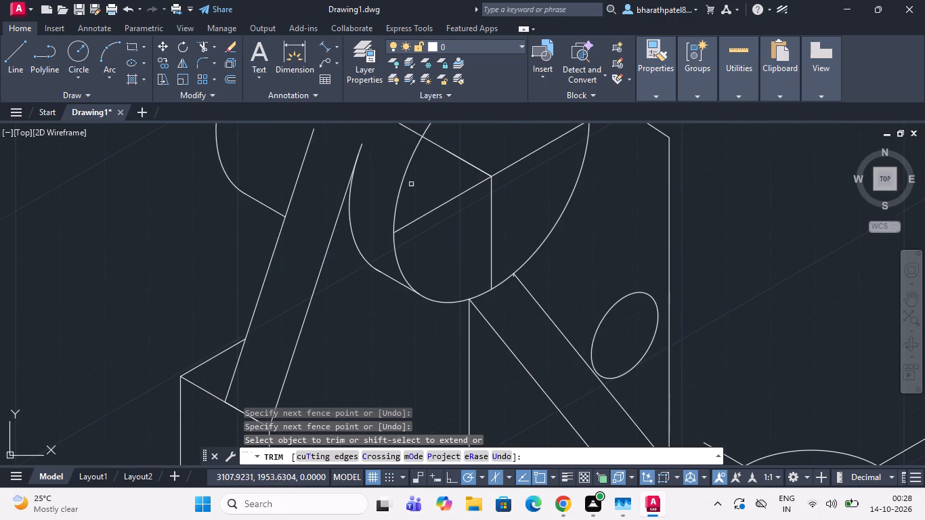
scroll(407, 199, "down", 2)
left_click_drag(400, 149, 398, 158)
left_click(397, 187)
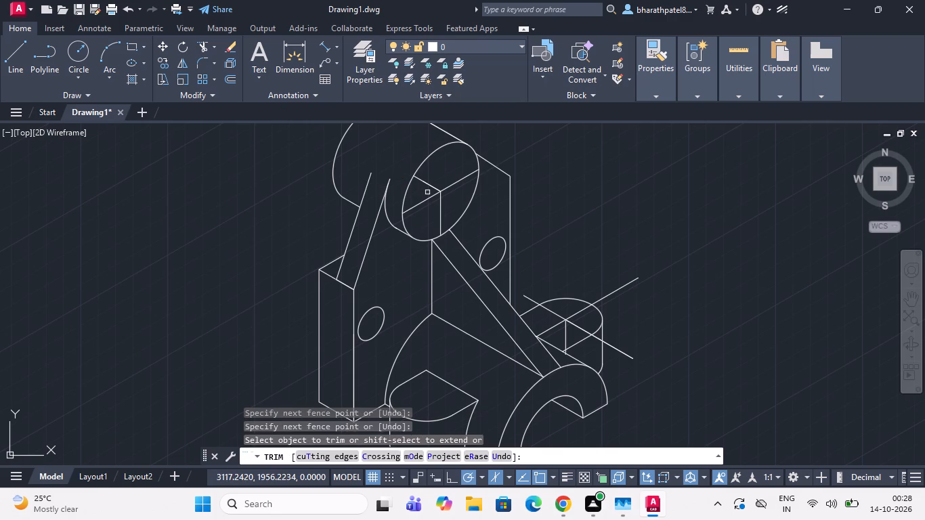
scroll(427, 192, "up", 2)
left_click_drag(466, 152, 443, 166)
left_click(394, 196)
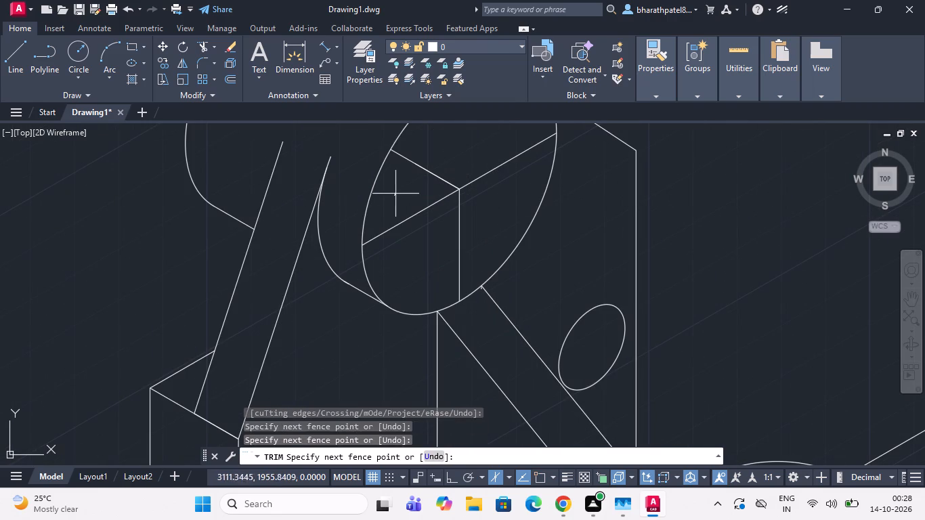
left_click(400, 192)
left_click(452, 155)
left_click(418, 182)
scroll(418, 182, "down", 2)
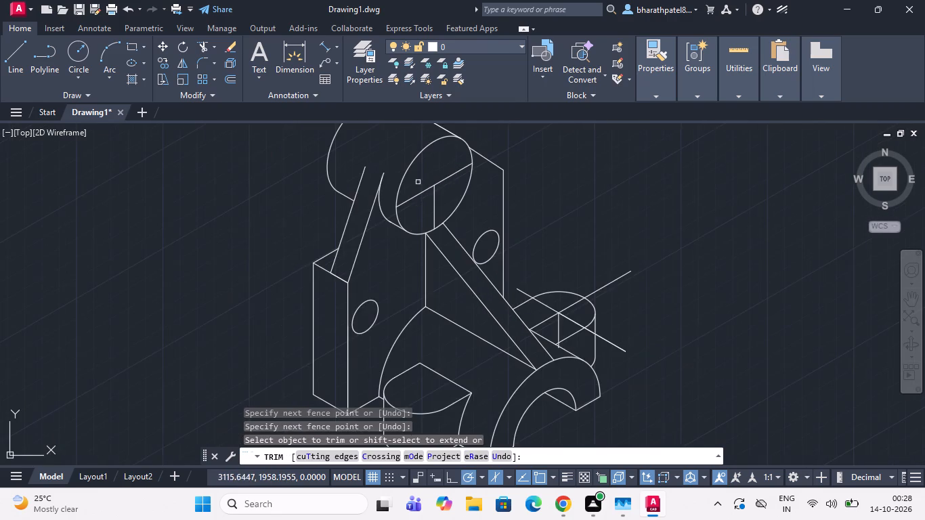
scroll(457, 188, "down", 1)
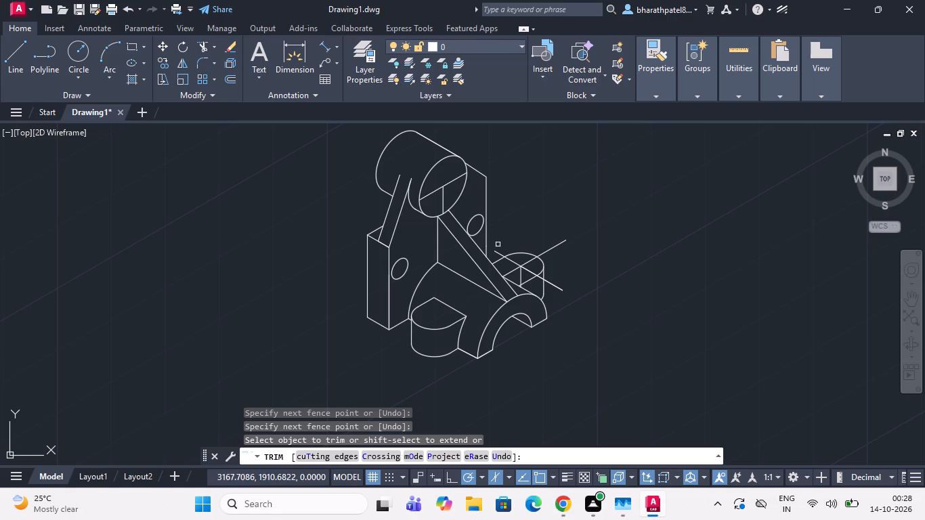
scroll(498, 245, "up", 1)
scroll(498, 245, "down", 2)
scroll(559, 295, "up", 2)
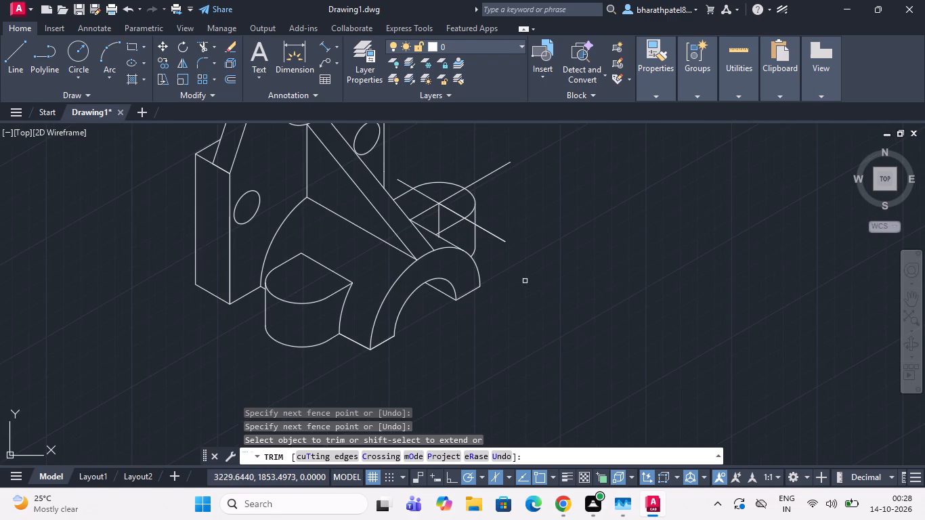
key("Escape")
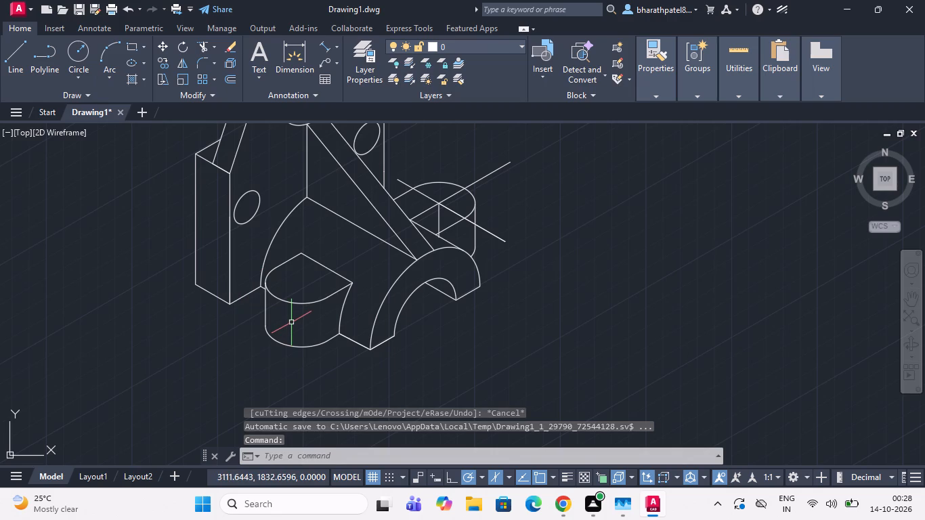
Draw a 15 mm diameter isocircle in the top isoplane, centred on the rear boss's top face.
type("ell")
key("Return")
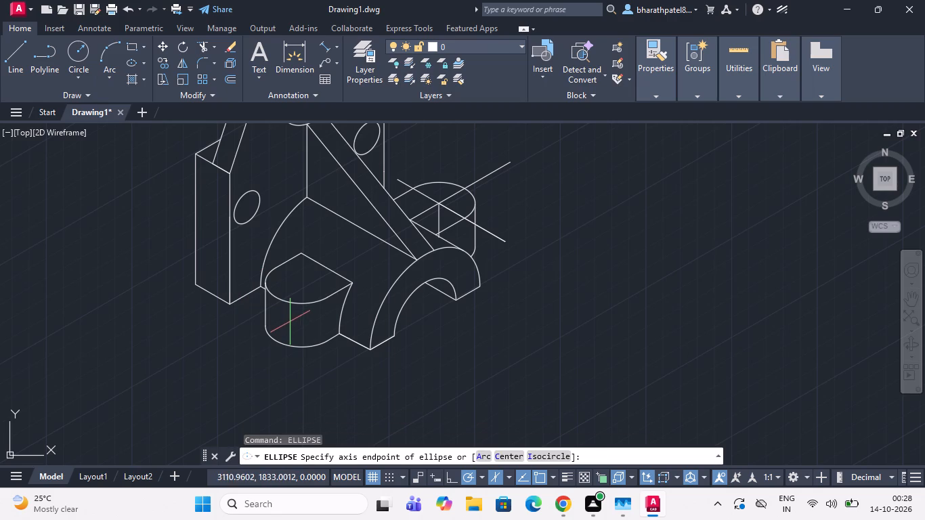
left_click(530, 453)
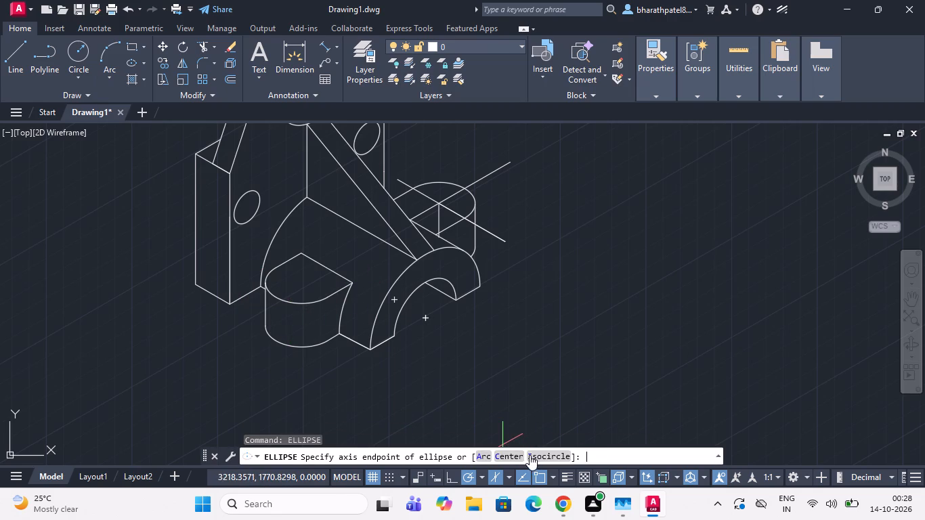
scroll(393, 395, "down", 1)
scroll(418, 274, "up", 2)
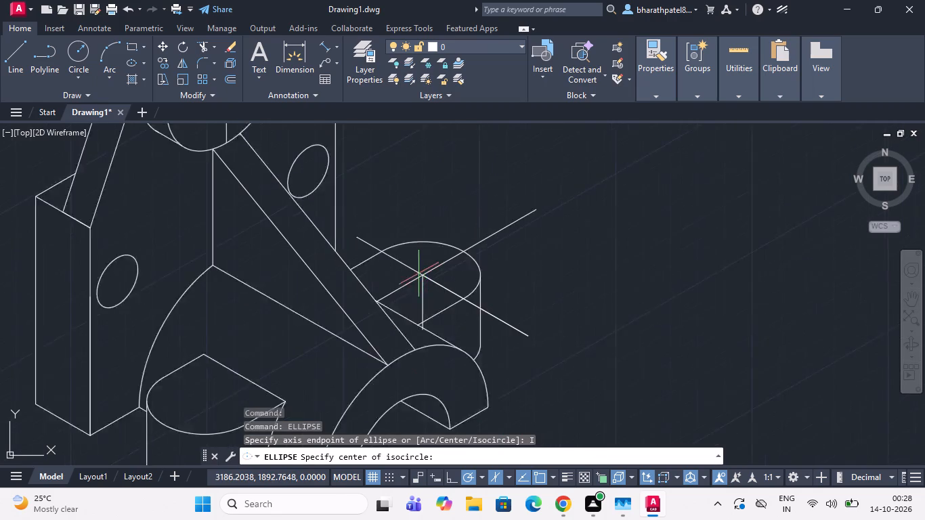
scroll(418, 274, "up", 1)
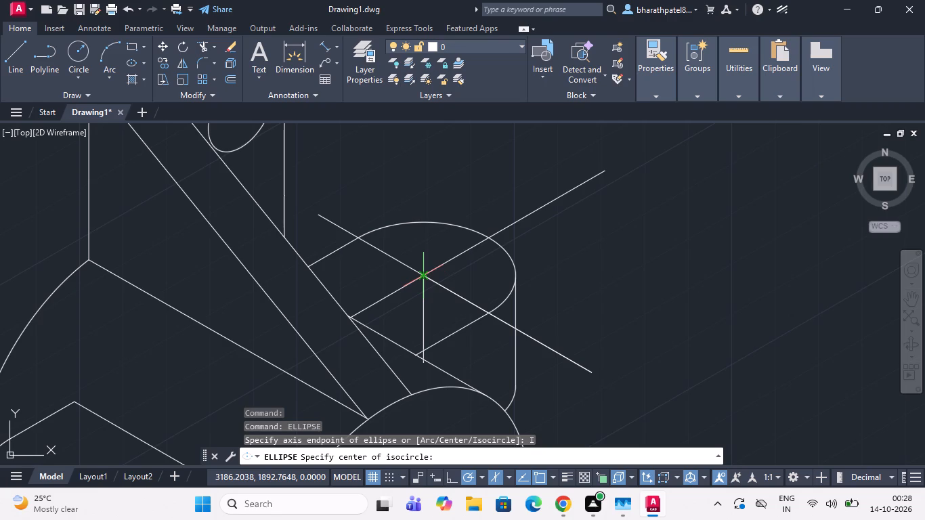
left_click(425, 275)
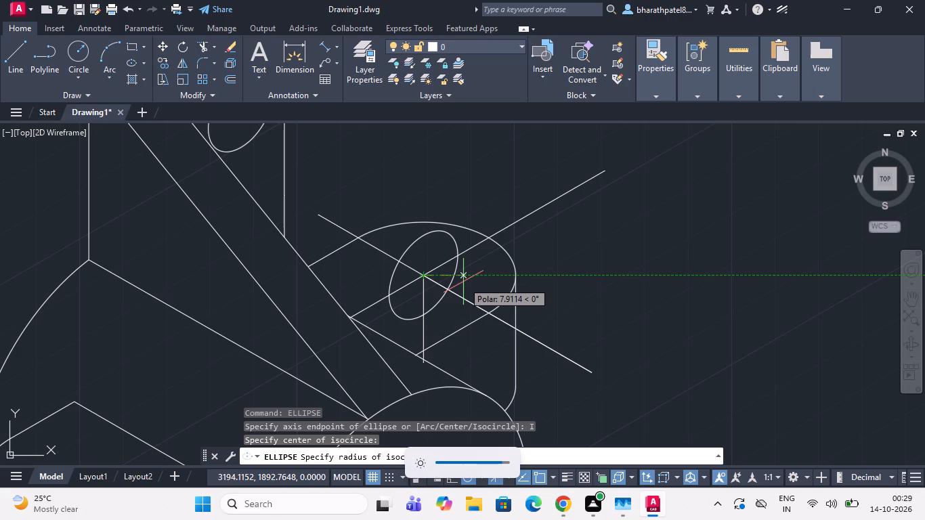
key("F5")
key("F5")
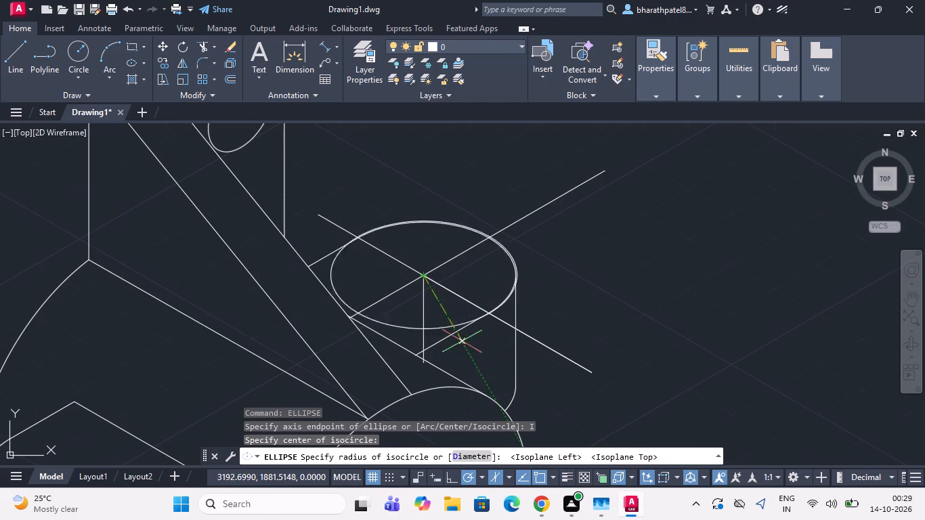
left_click(474, 458)
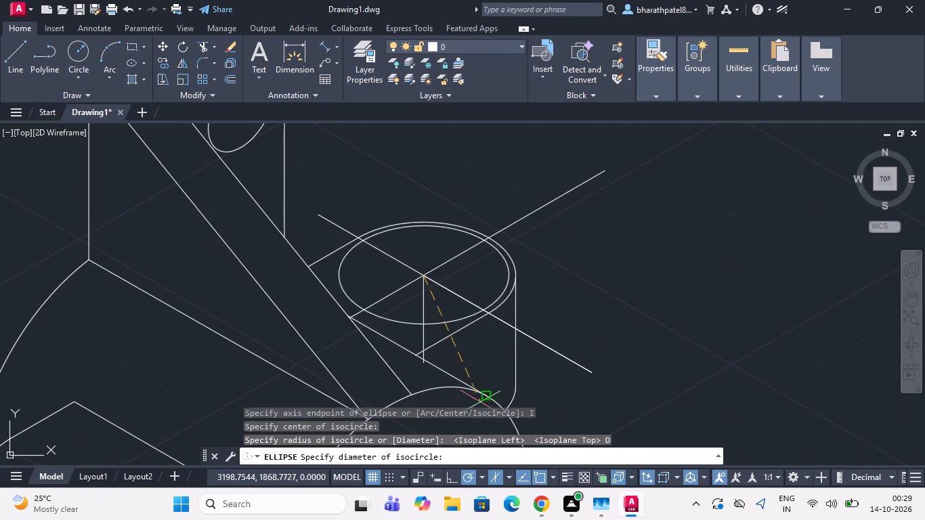
type("15")
key("Return")
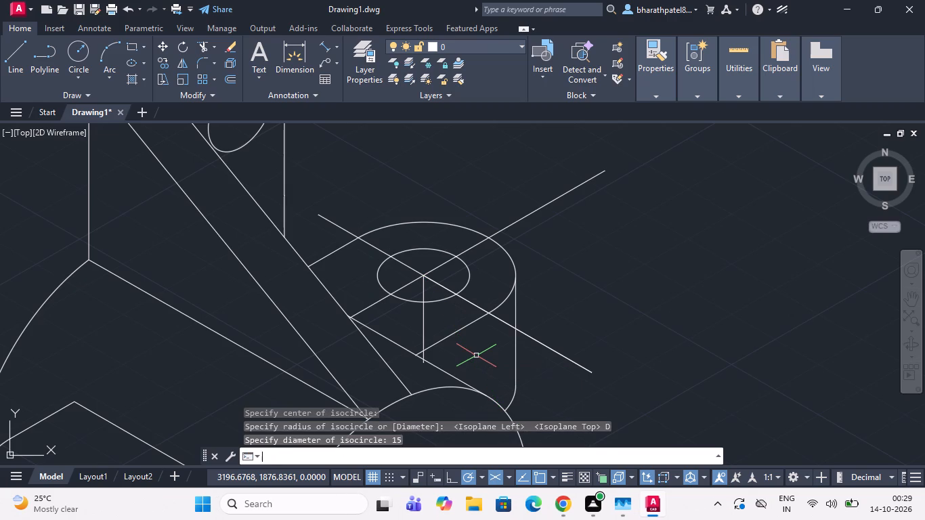
Draw a 15 mm diameter isocircle in the top isoplane, centred on the front boss's top face.
scroll(504, 290, "down", 3)
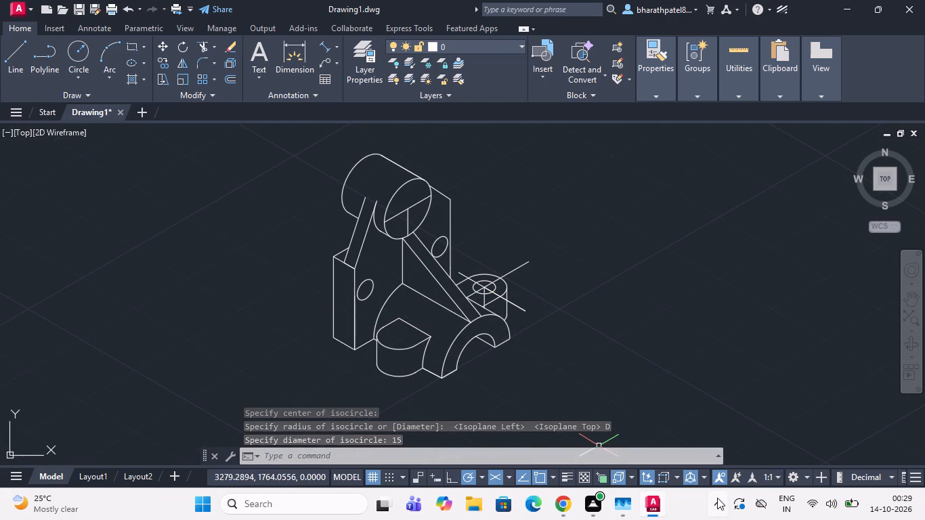
key("space")
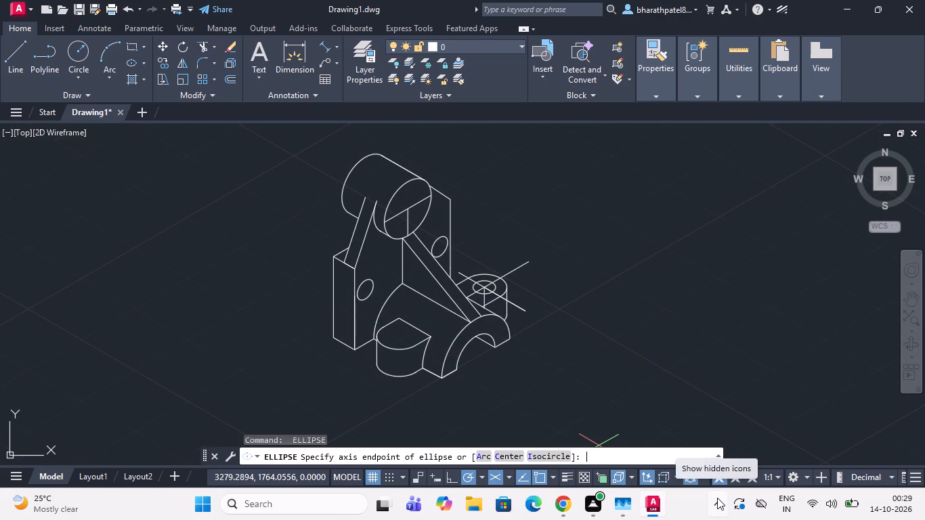
left_click(553, 456)
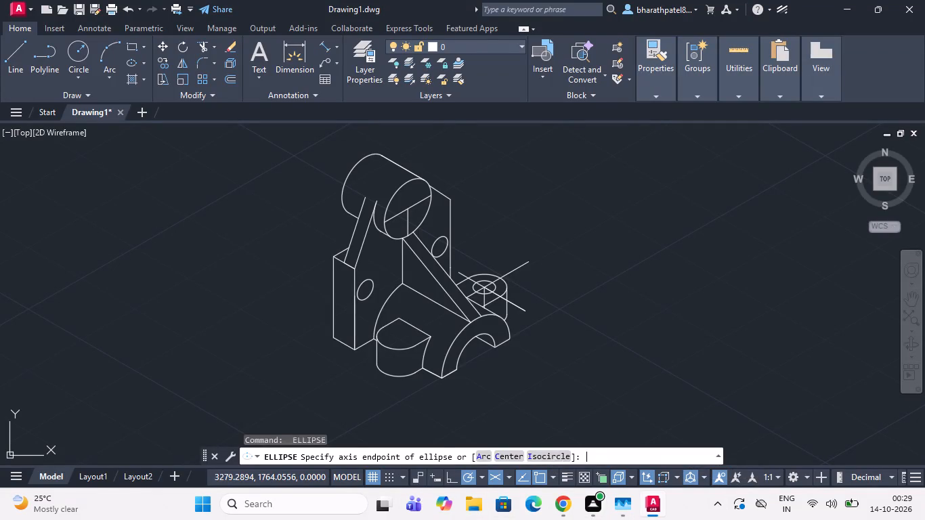
scroll(378, 345, "up", 3)
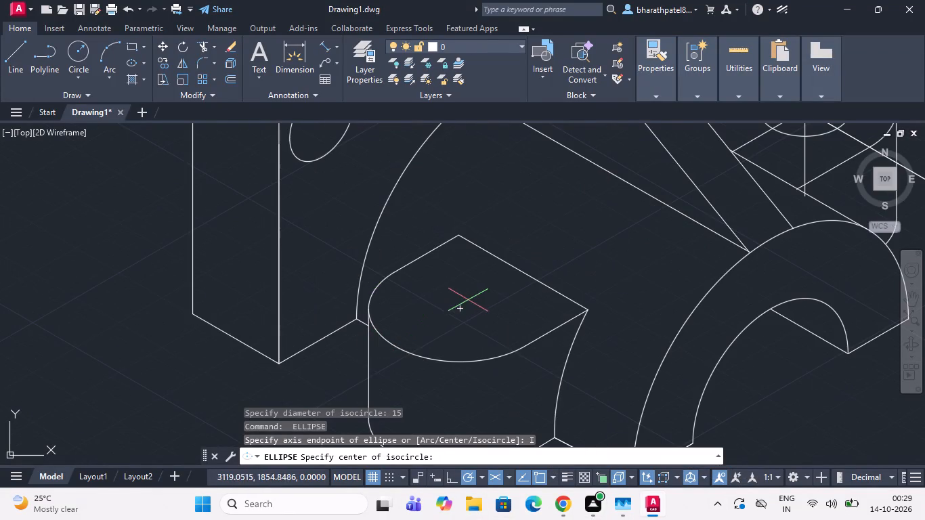
left_click(456, 311)
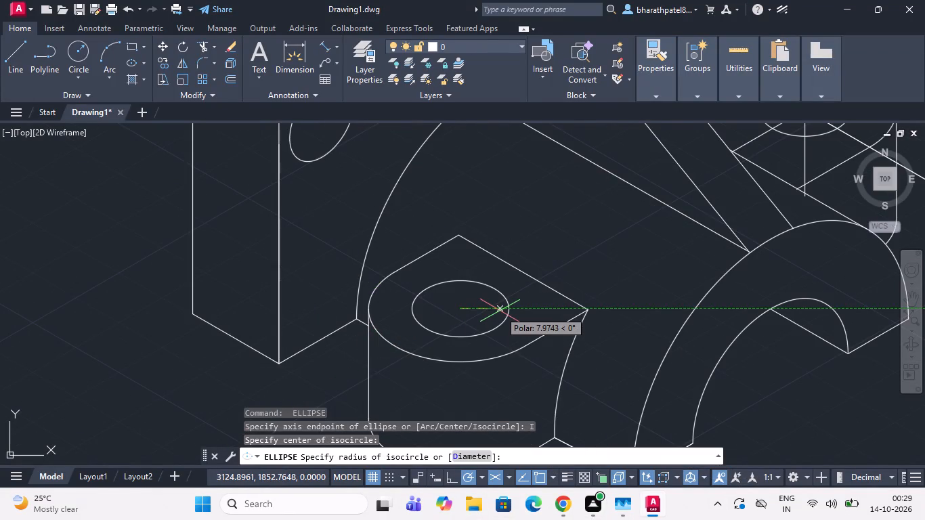
left_click(456, 454)
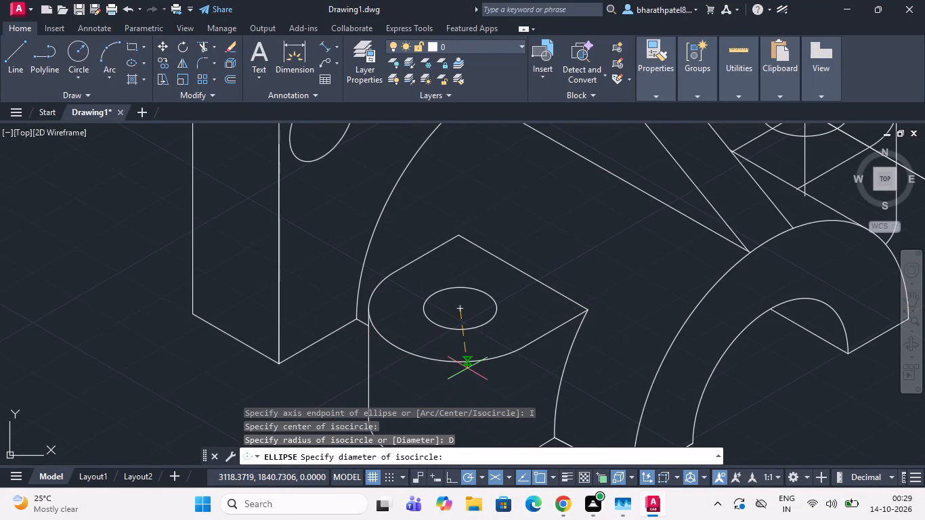
type("15")
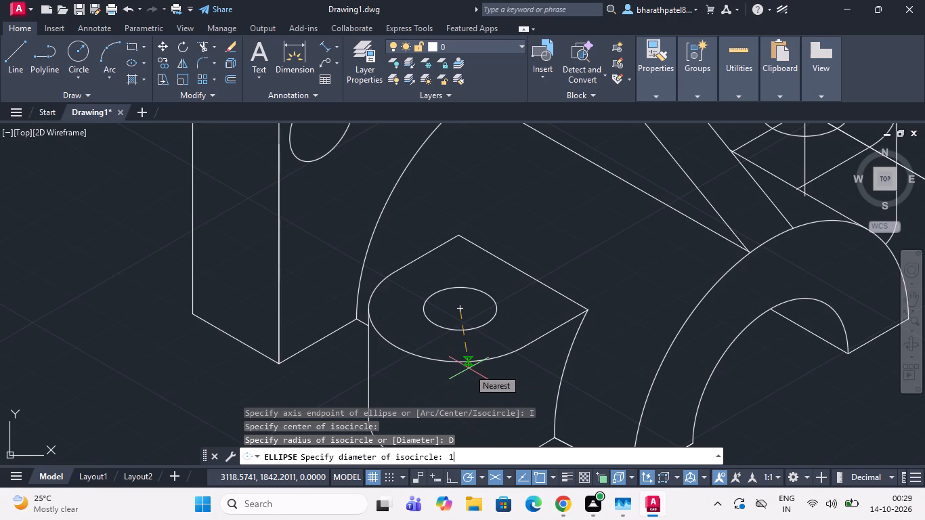
key("Return")
Erase the vertical and sloping centre lines through the rear boss's hole, including the overlapping duplicate.
scroll(458, 371, "down", 2)
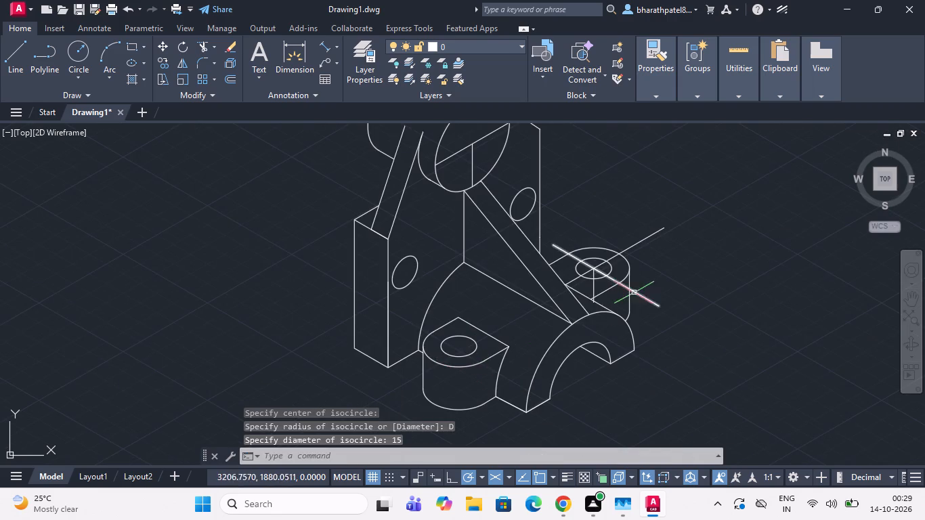
scroll(636, 288, "up", 3)
left_click(461, 277)
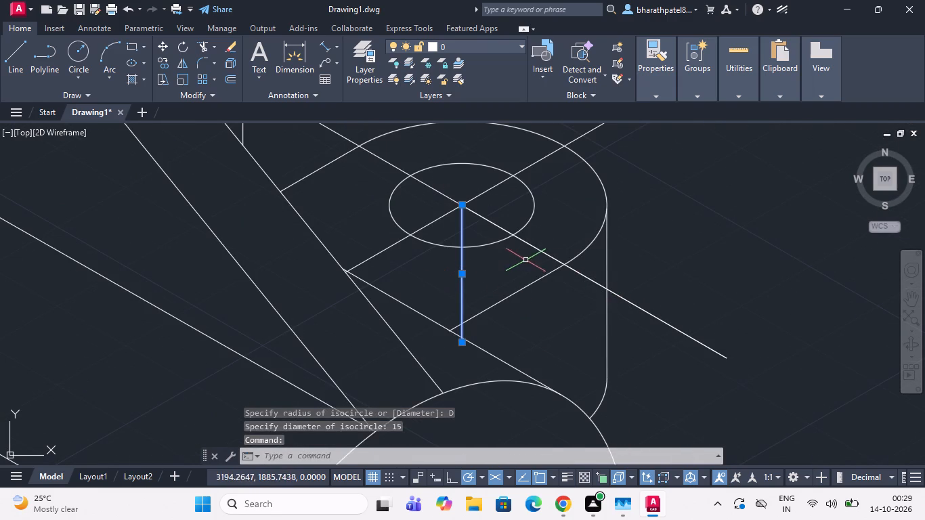
left_click(535, 248)
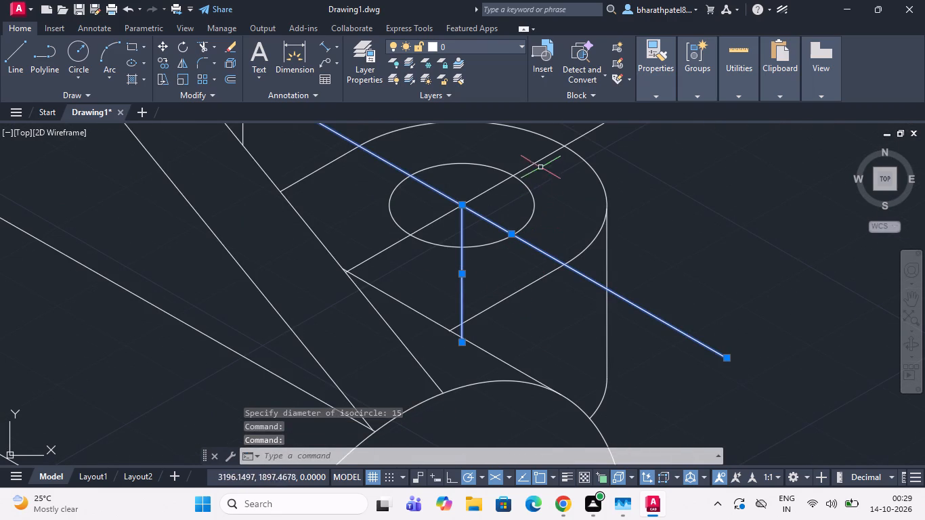
left_click(540, 160)
key("Delete")
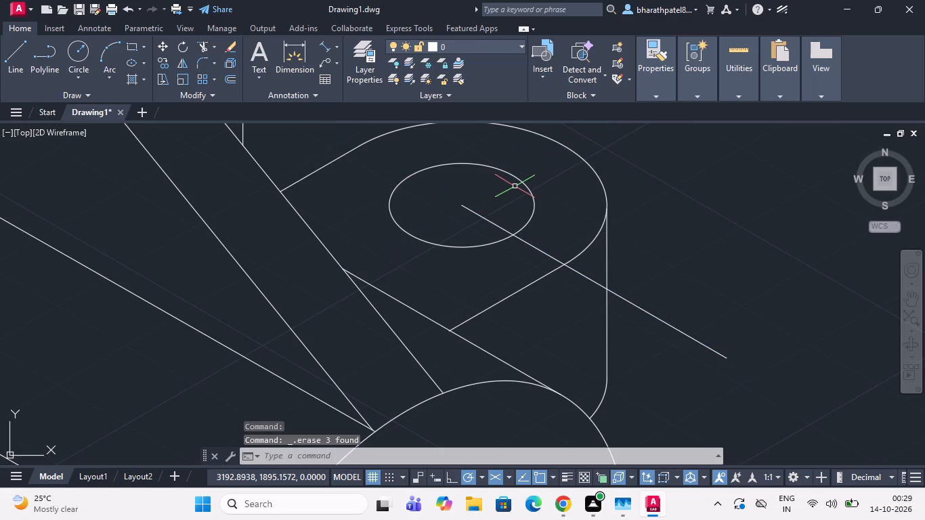
left_click(492, 220)
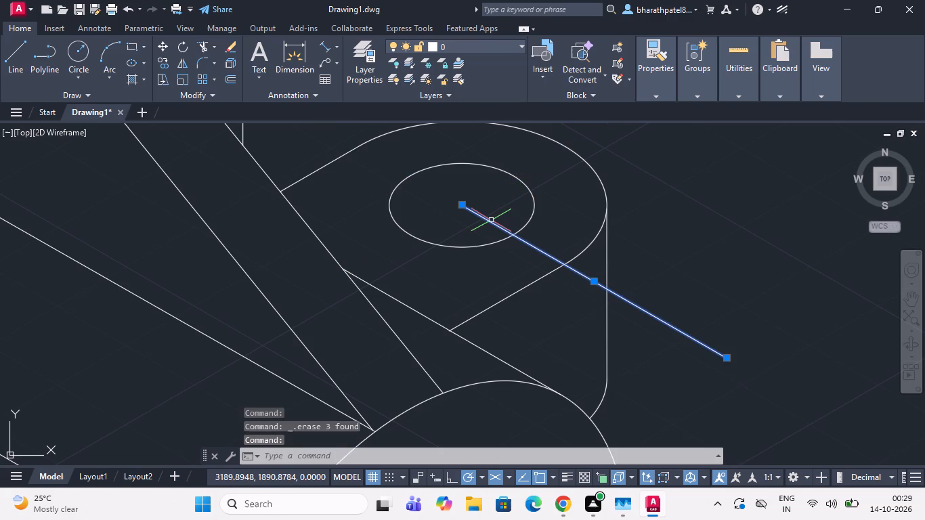
key("Delete")
Erase the three remaining centre-line segments inside the upper cylinder's front end face.
scroll(491, 219, "down", 4)
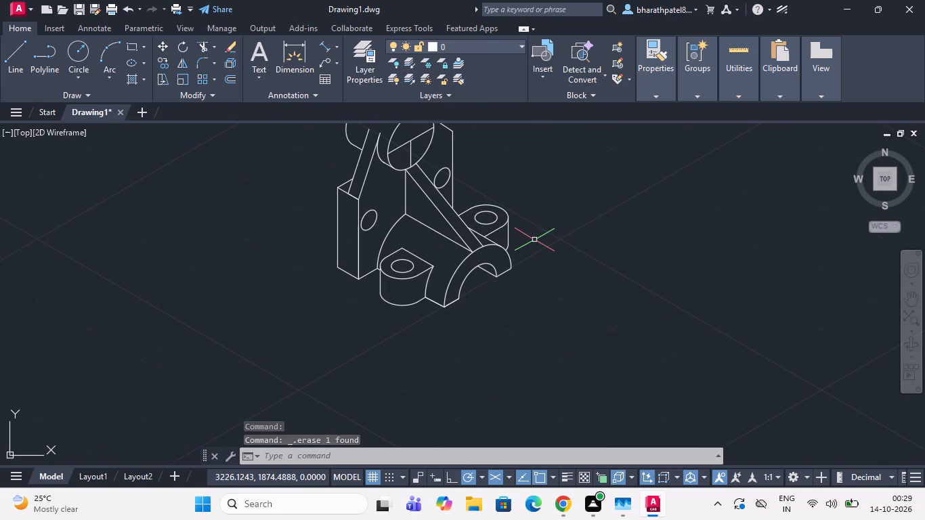
scroll(534, 240, "down", 1)
scroll(547, 202, "up", 1)
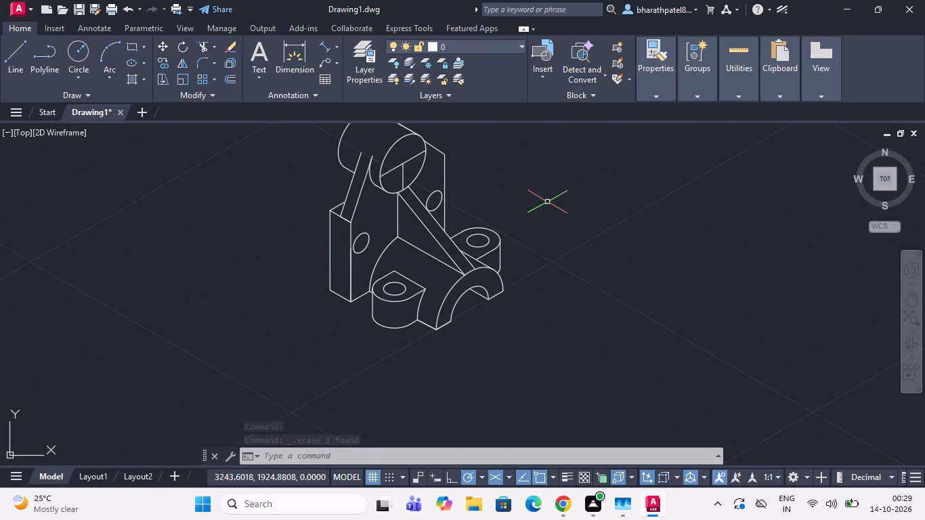
left_click(402, 162)
left_click(394, 169)
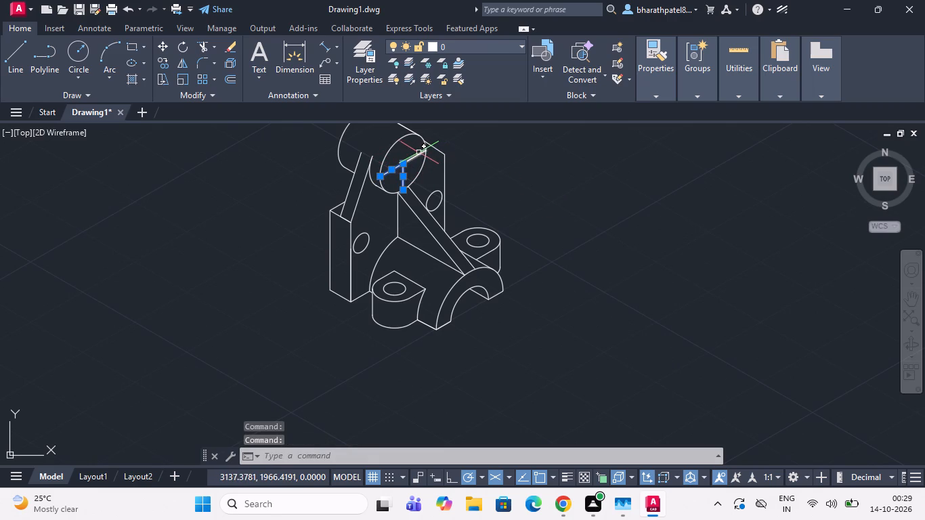
left_click(418, 152)
key("Delete")
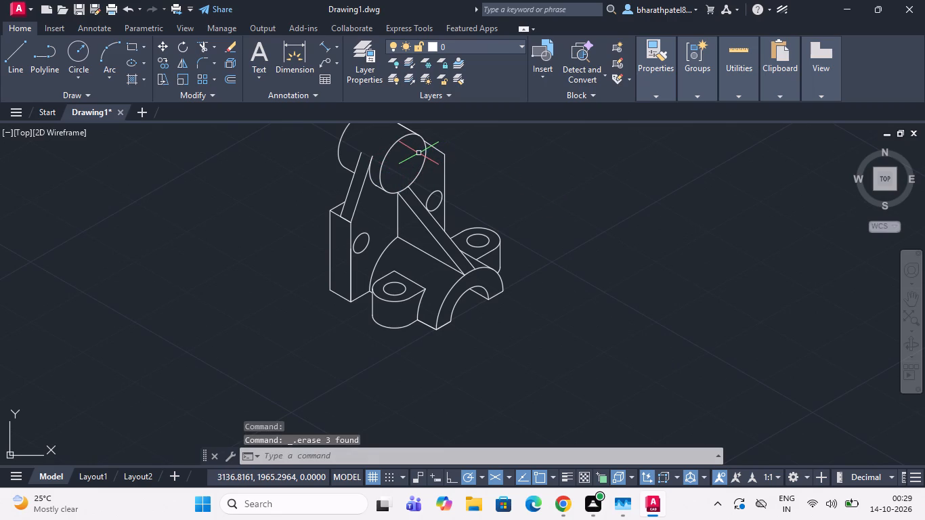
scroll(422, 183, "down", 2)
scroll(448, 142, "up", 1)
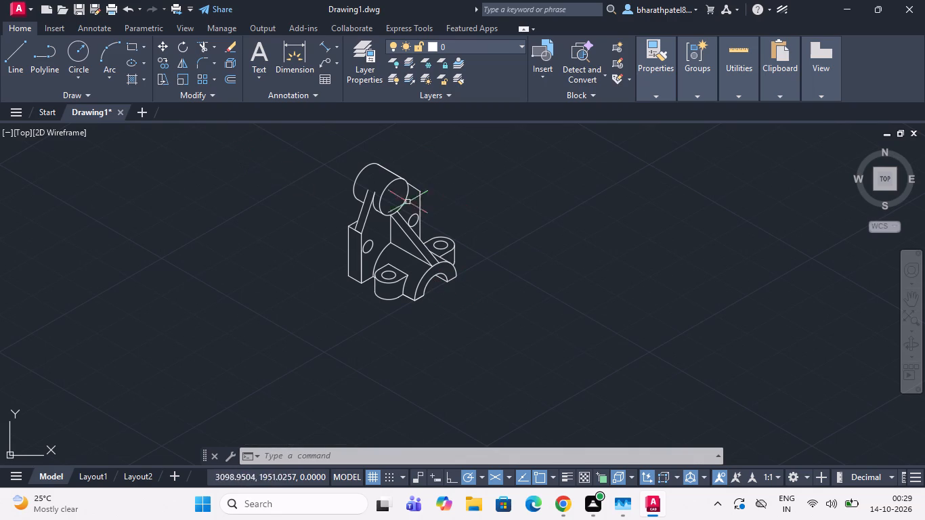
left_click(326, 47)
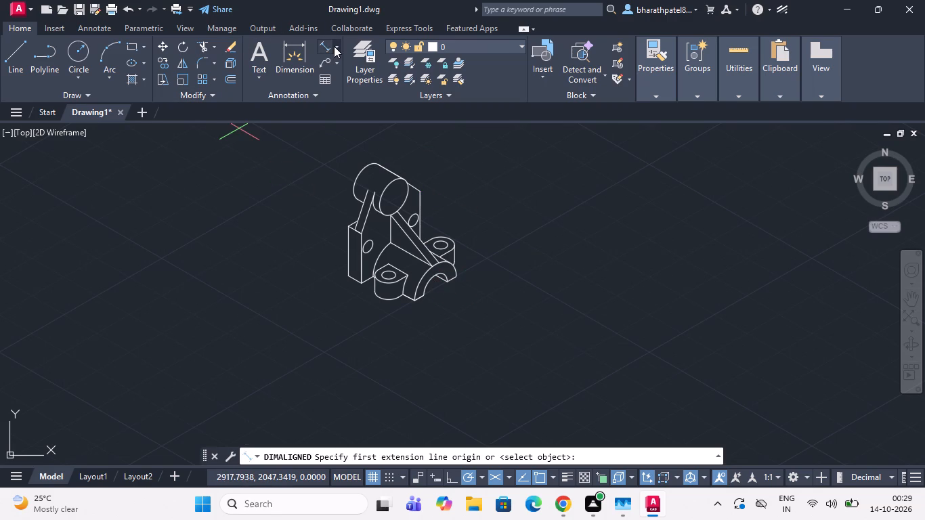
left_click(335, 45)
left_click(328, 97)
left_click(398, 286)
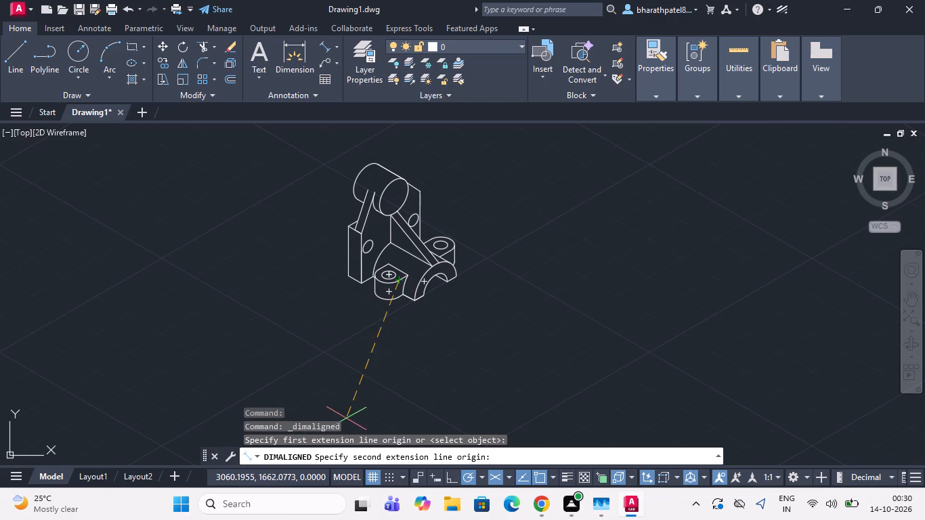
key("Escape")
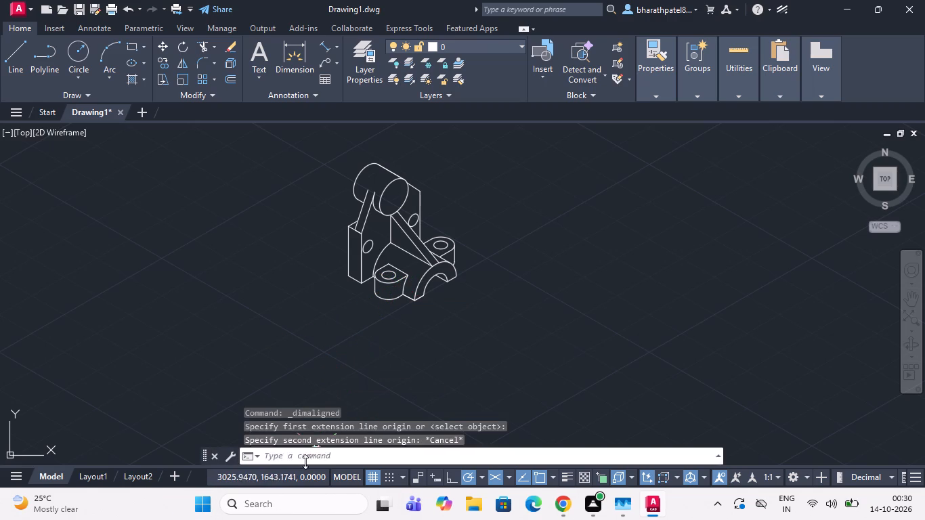
Add an aligned dimension to the short bottom edge of the vertical plate, placed just below the edge.
left_click(230, 102)
left_click(322, 47)
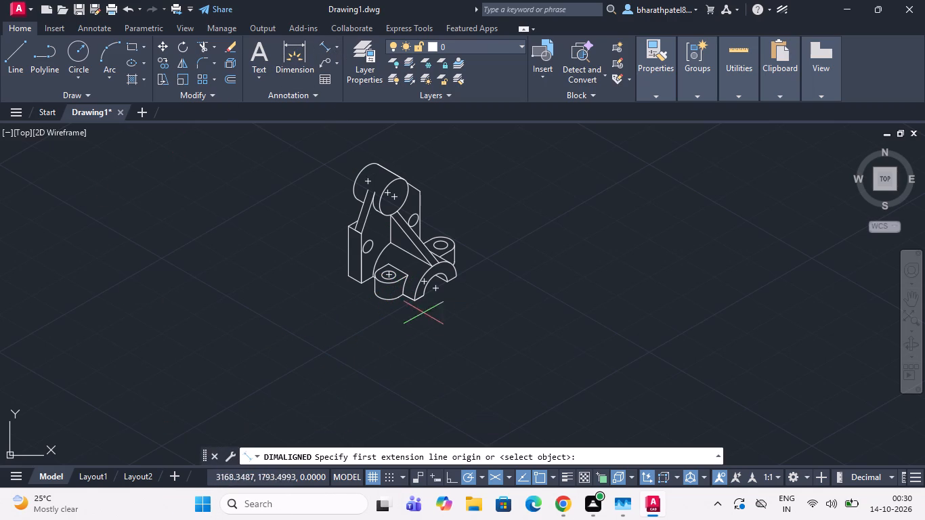
scroll(364, 294, "up", 3)
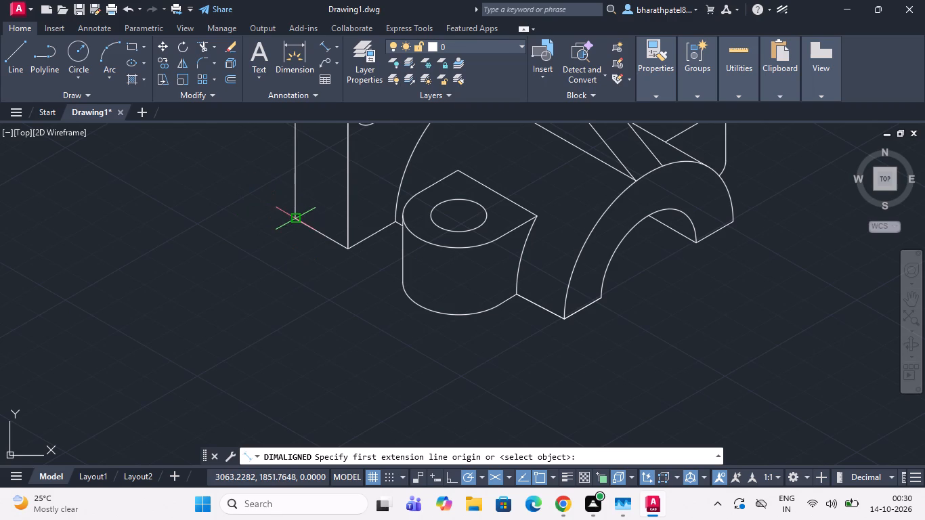
left_click(295, 215)
left_click(346, 249)
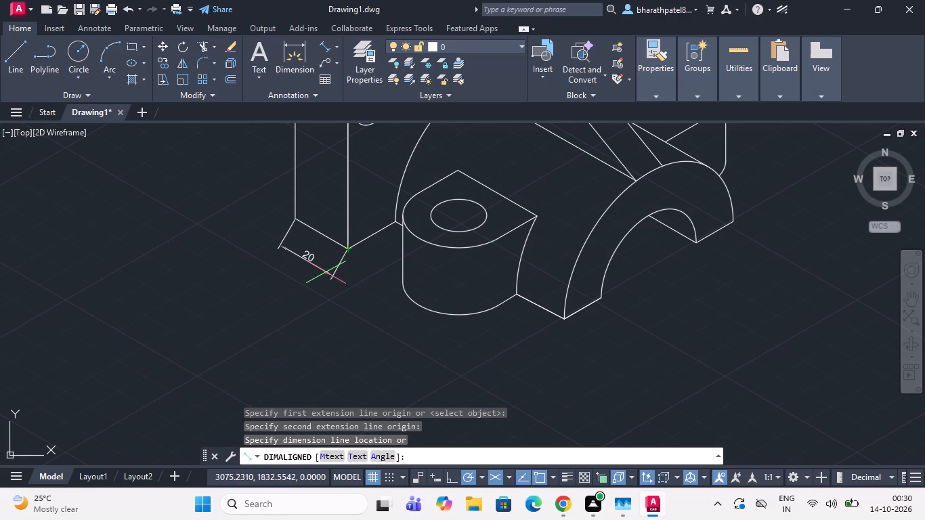
left_click(318, 274)
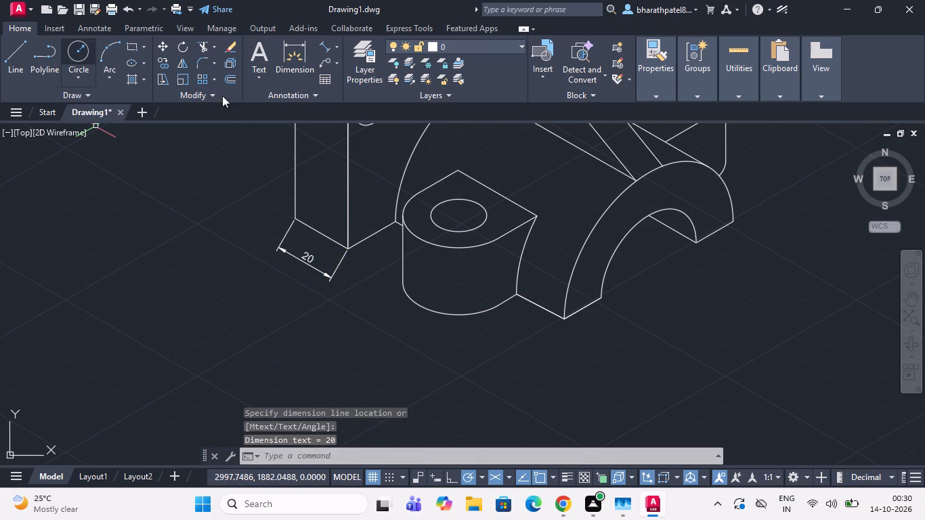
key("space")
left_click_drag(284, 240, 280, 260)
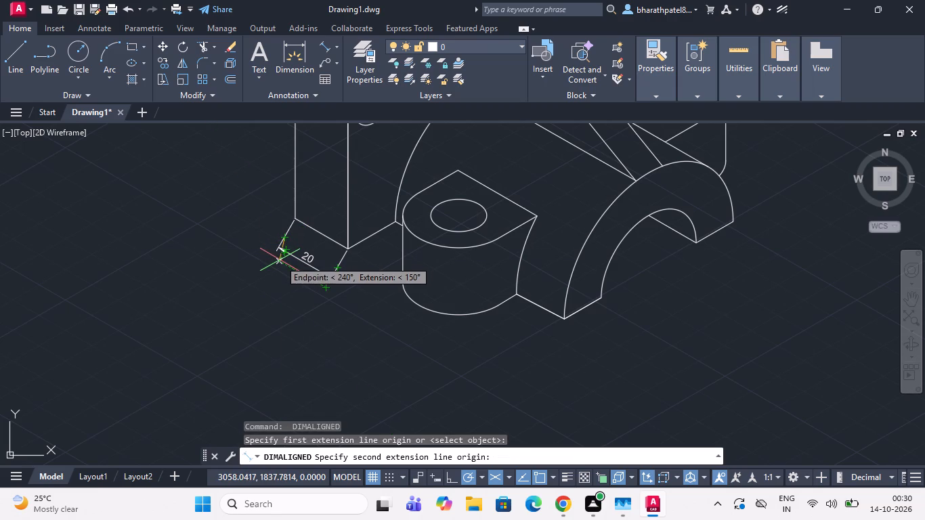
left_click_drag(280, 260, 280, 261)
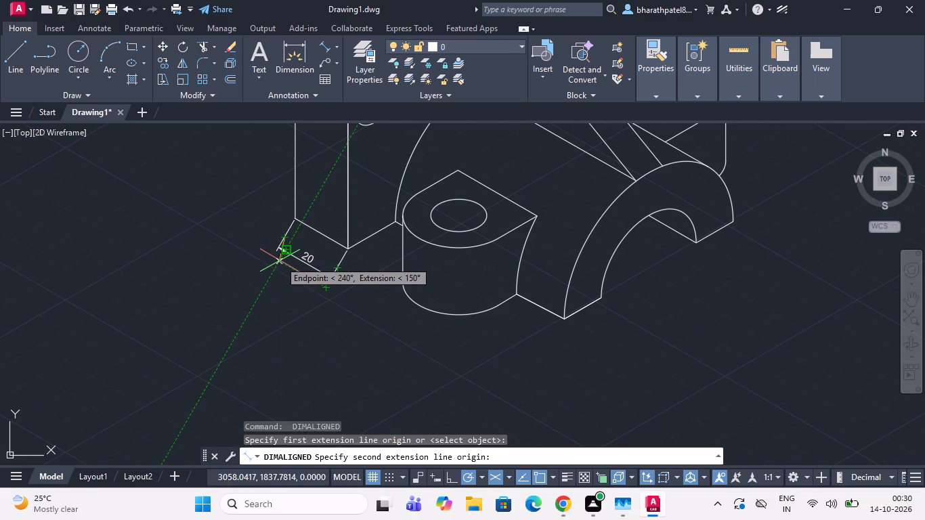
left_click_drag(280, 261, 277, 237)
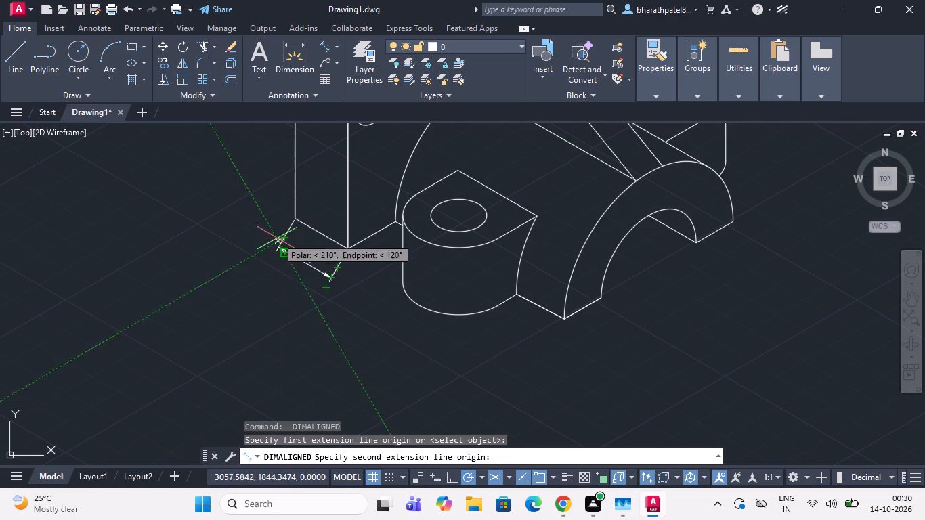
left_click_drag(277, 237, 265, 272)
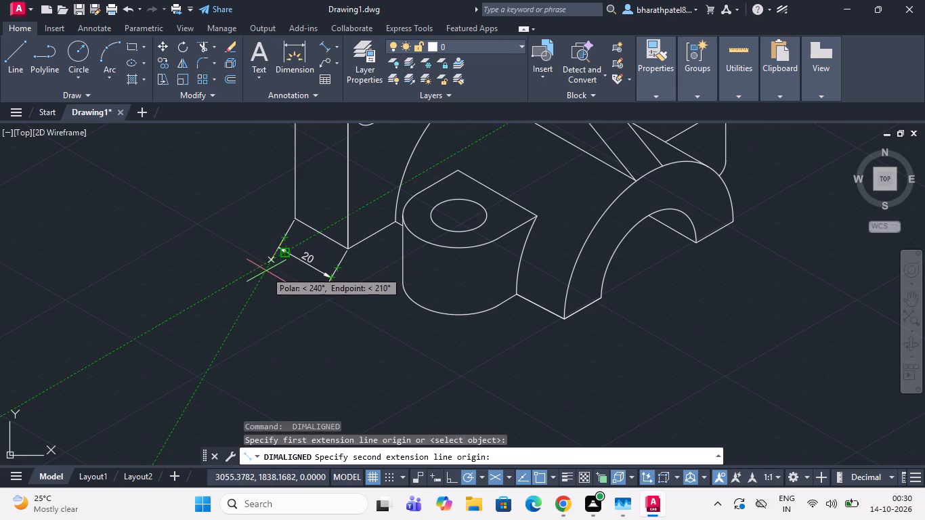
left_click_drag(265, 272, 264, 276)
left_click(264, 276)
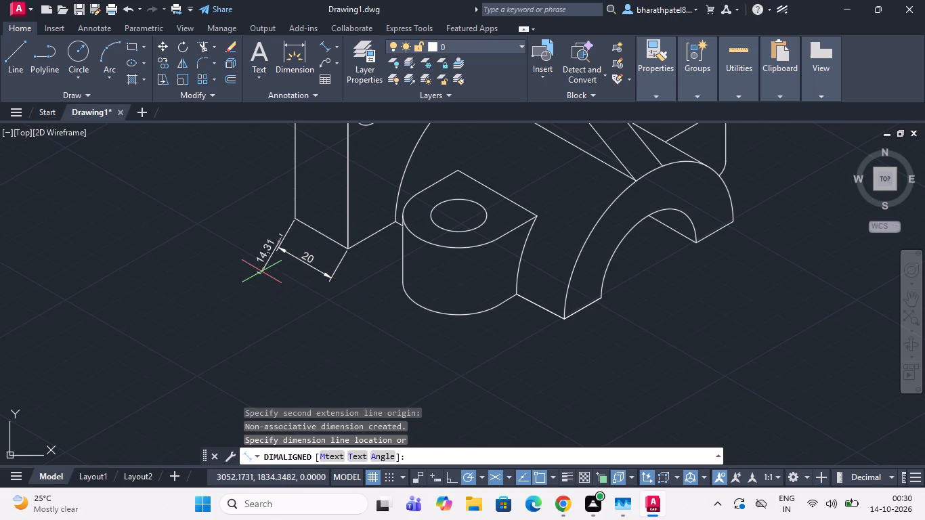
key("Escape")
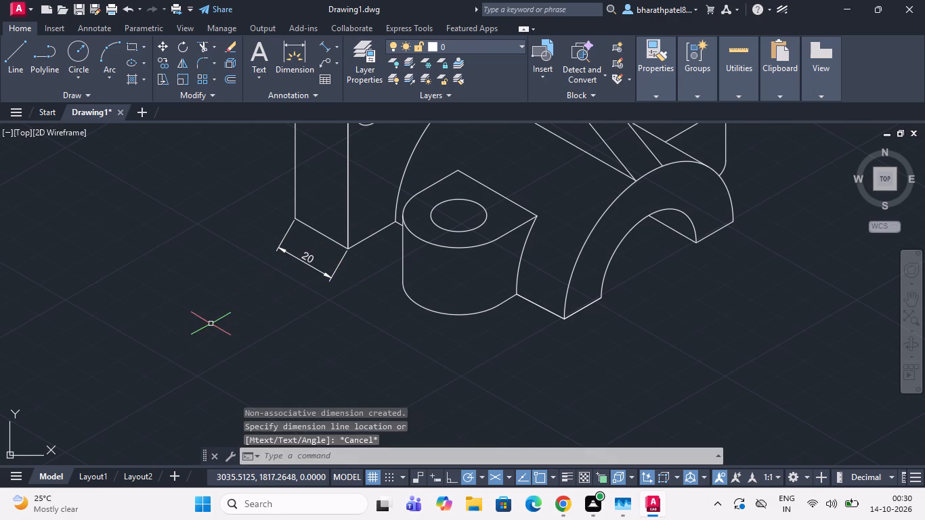
Draw a reference line about 39 mm long at 210° from the centre of the front boss's bottom arc, extending outside the part.
scroll(290, 354, "down", 1)
scroll(527, 342, "up", 2)
scroll(520, 342, "down", 2)
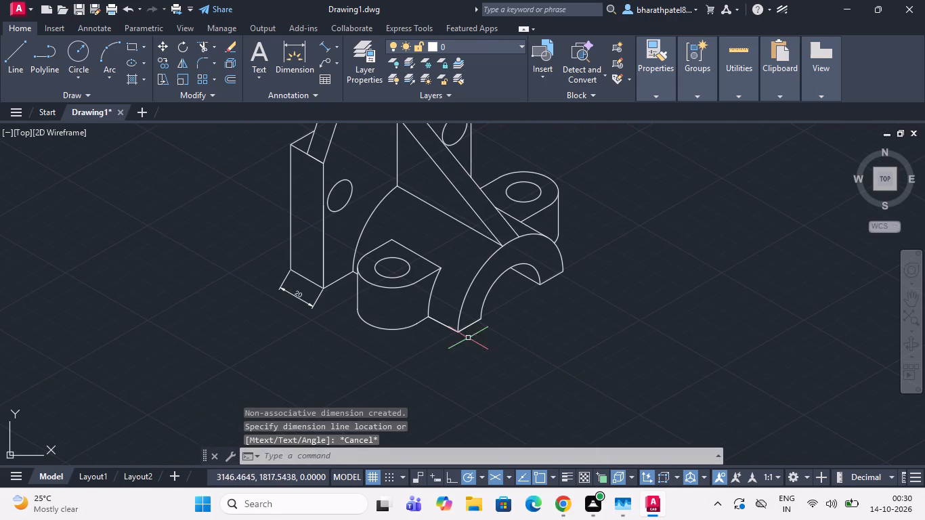
left_click(6, 58)
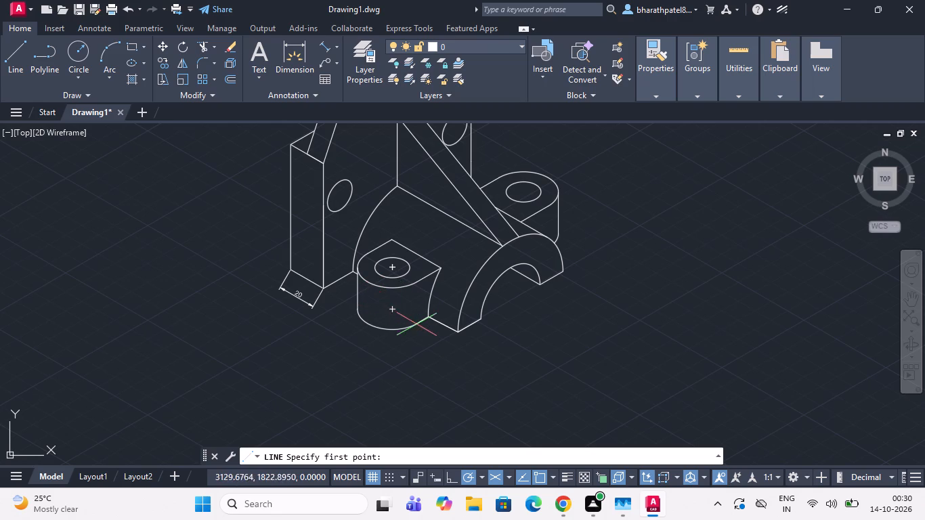
left_click(393, 311)
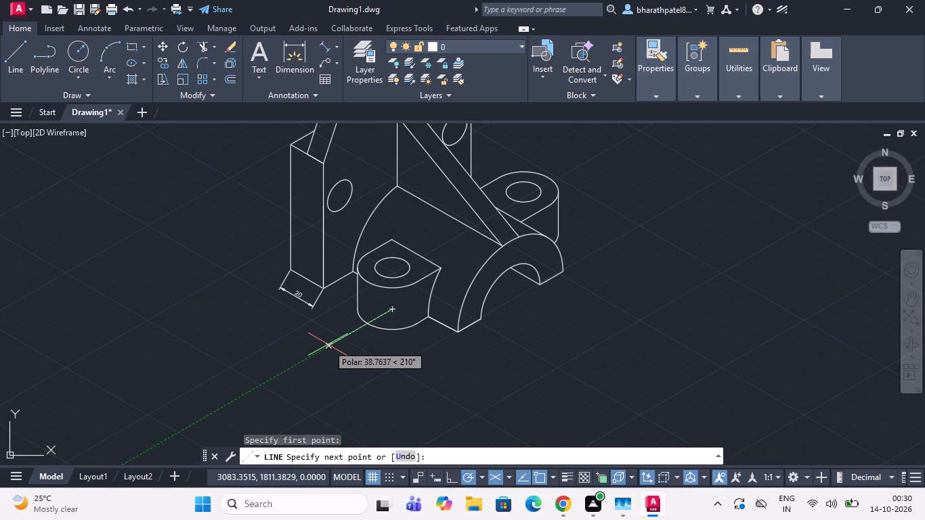
left_click(328, 345)
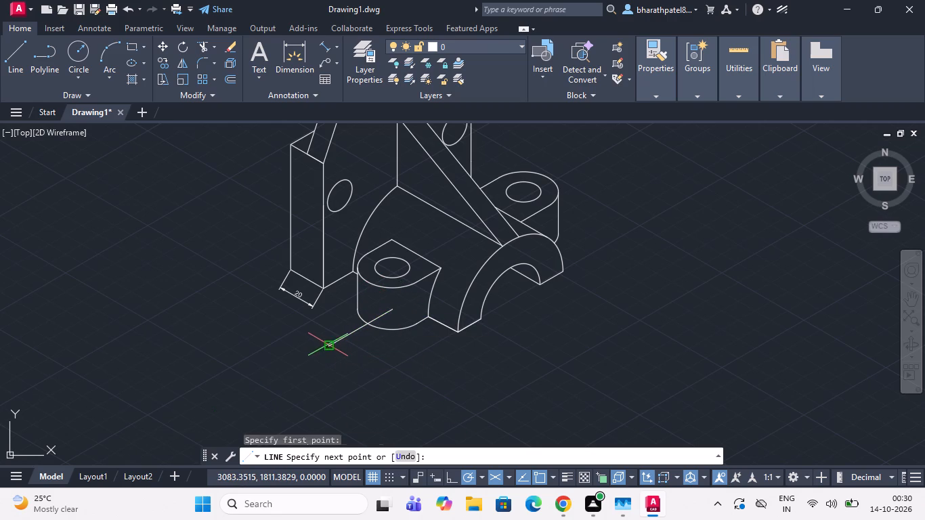
key("Escape")
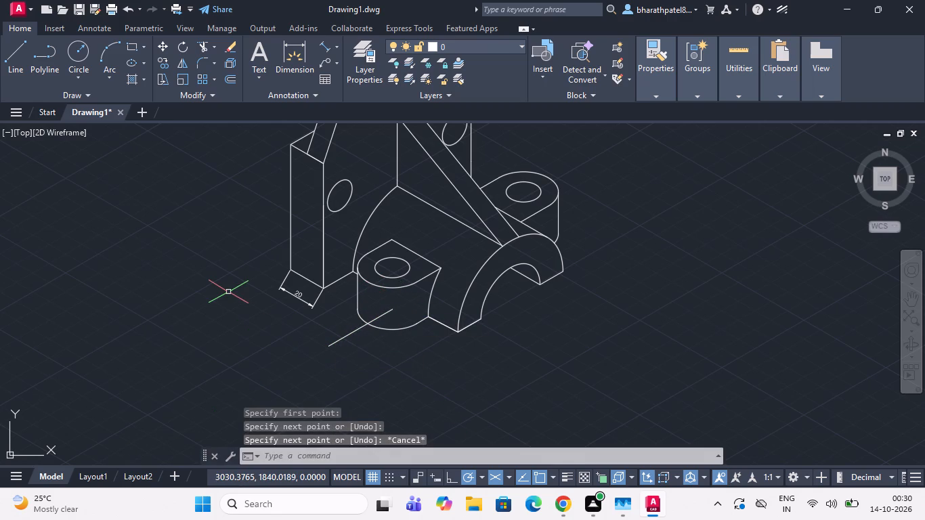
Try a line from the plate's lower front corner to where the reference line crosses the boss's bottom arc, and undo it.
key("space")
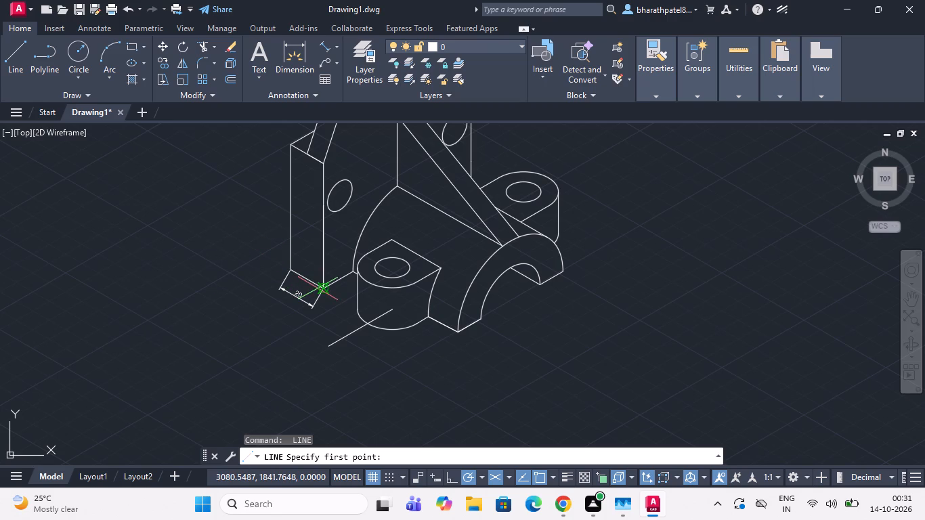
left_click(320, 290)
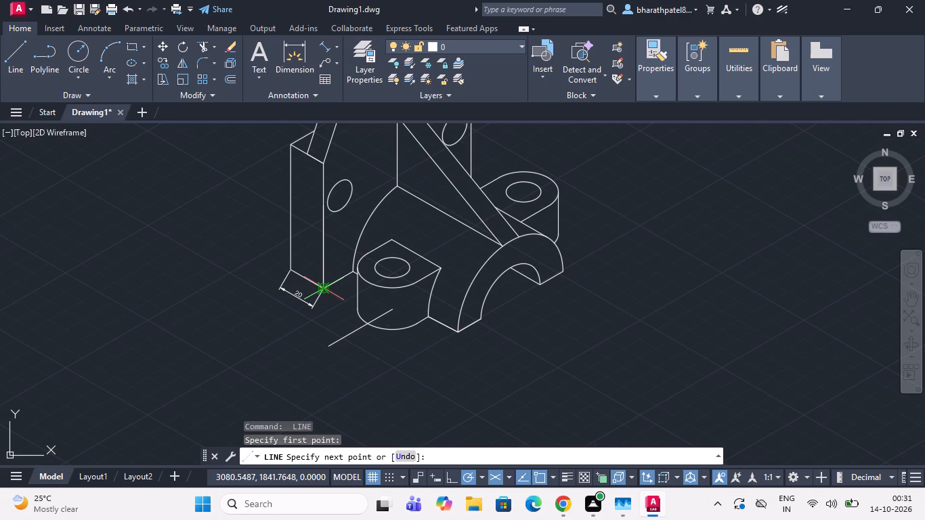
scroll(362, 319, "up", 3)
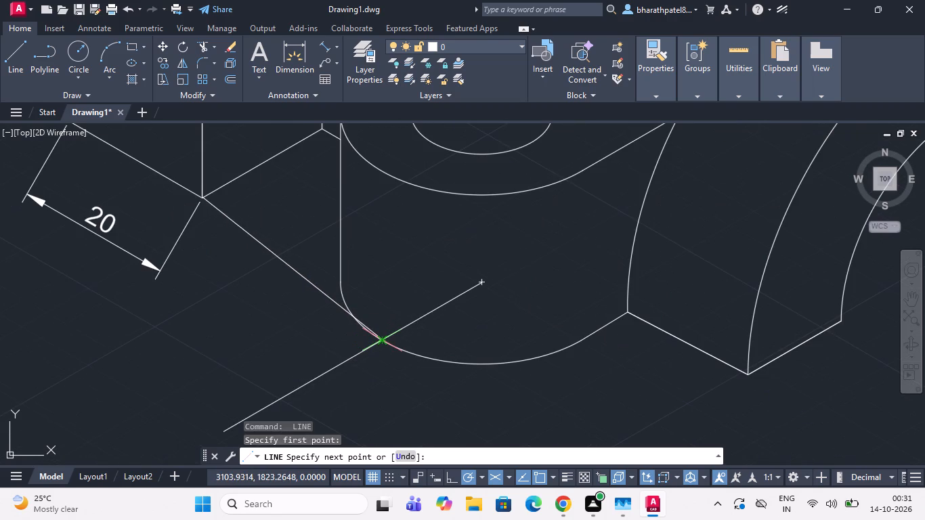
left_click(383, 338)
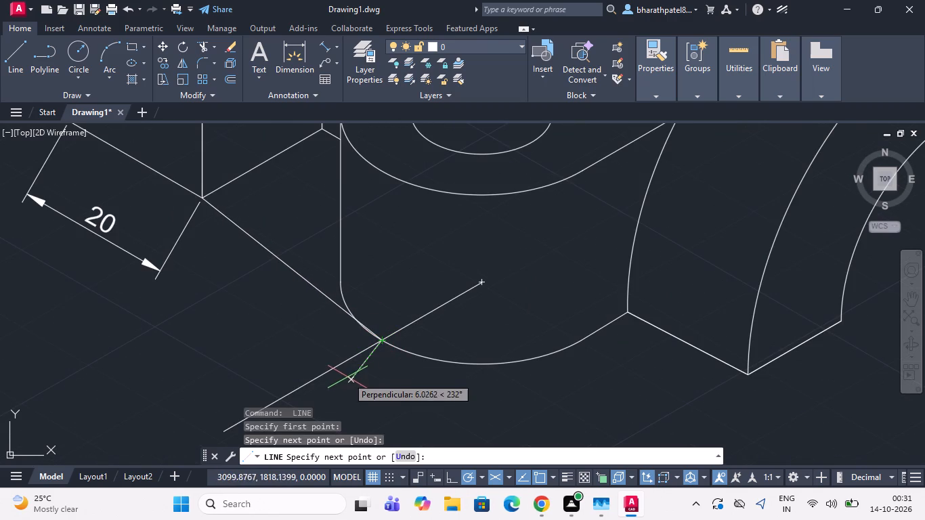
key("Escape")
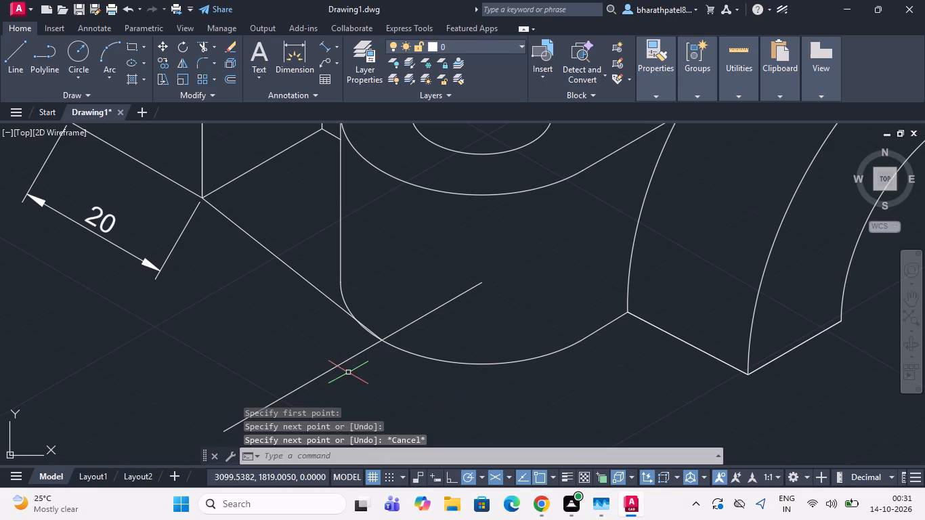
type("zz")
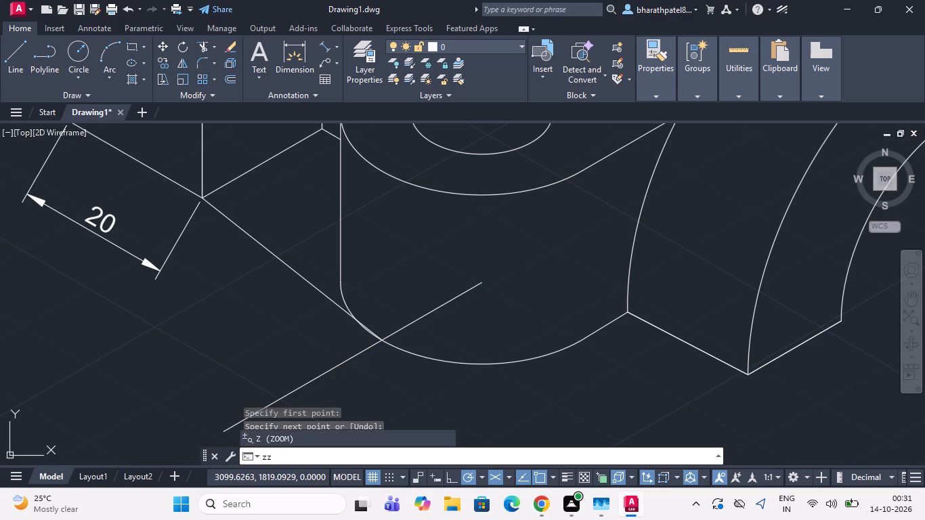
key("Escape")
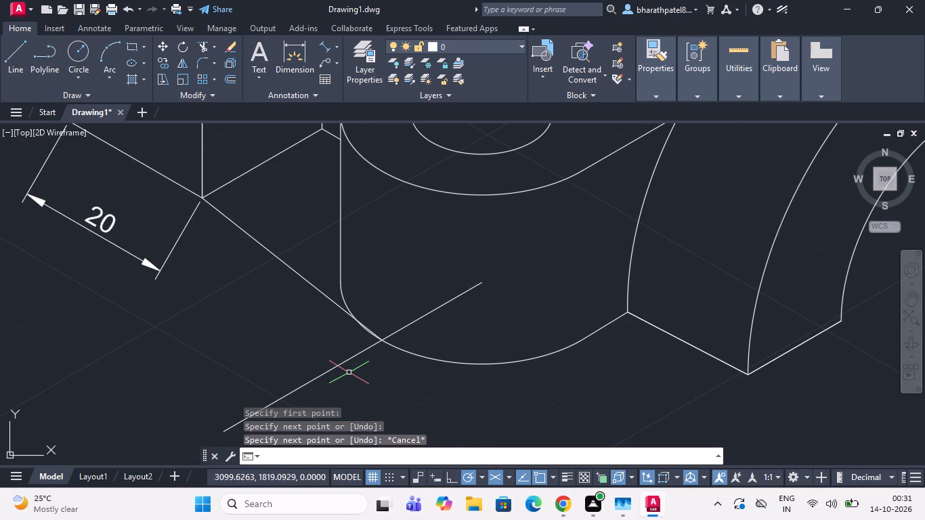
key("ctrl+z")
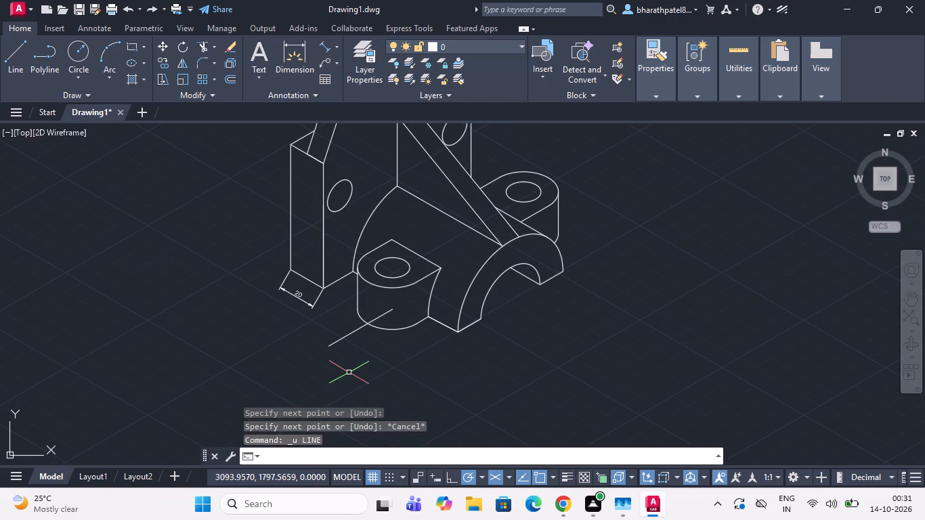
Add an aligned dimension from the plate's lower front corner to the reference line's crossing with the front boss's bottom arc, placed outside the part.
left_click(322, 39)
scroll(391, 322, "up", 3)
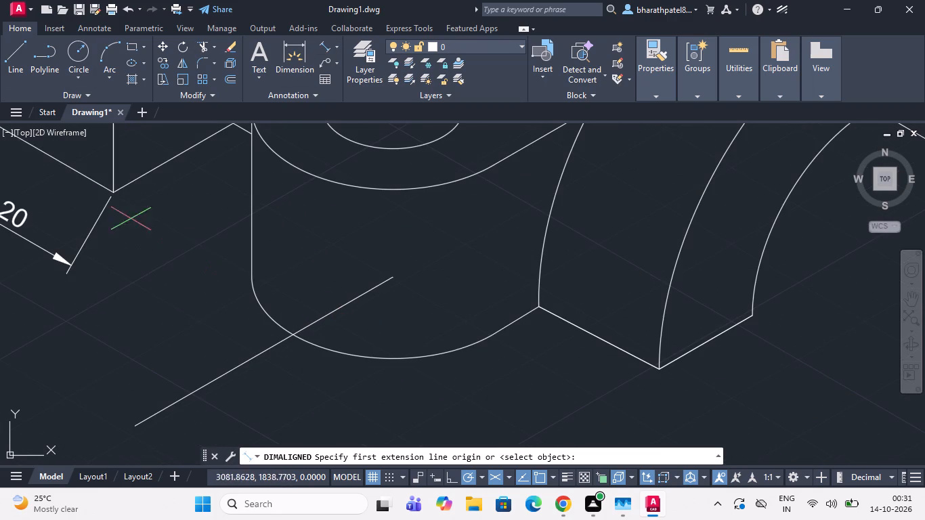
left_click(114, 195)
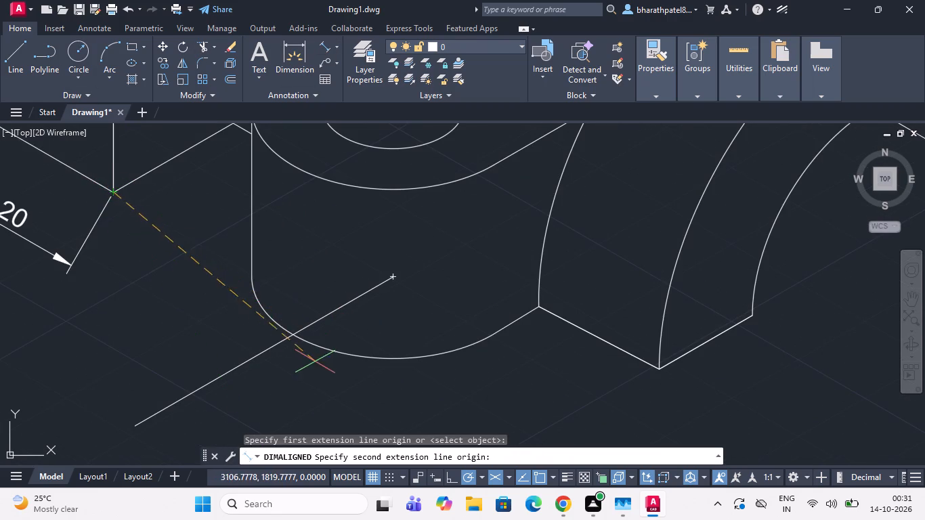
scroll(315, 362, "up", 2)
left_click(258, 294)
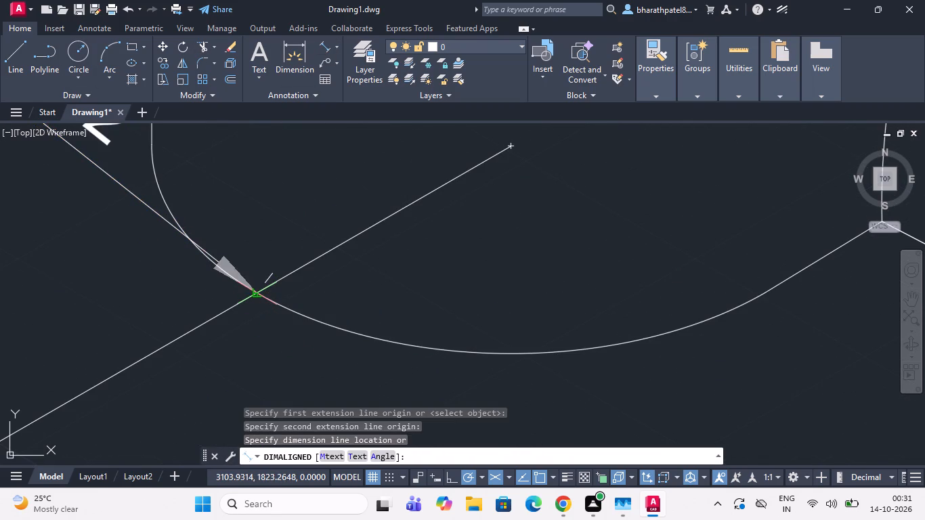
scroll(258, 295, "down", 3)
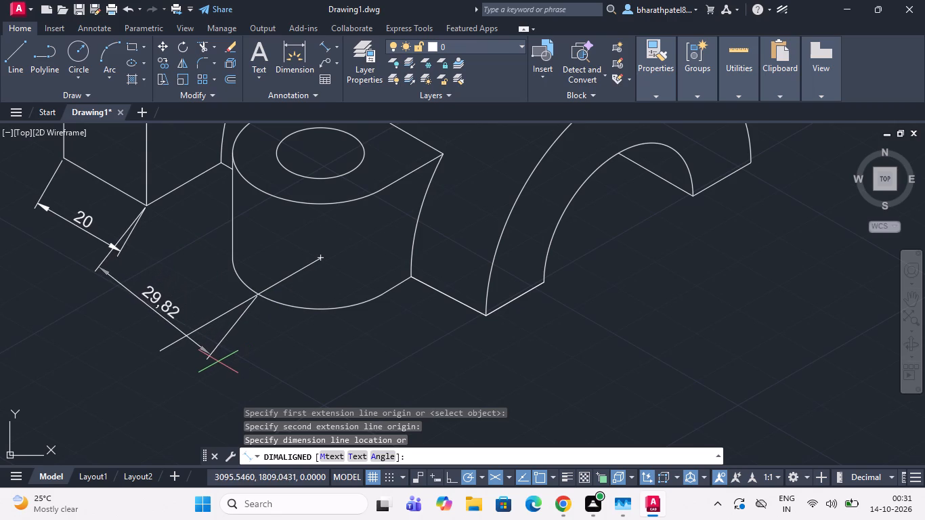
left_click(219, 361)
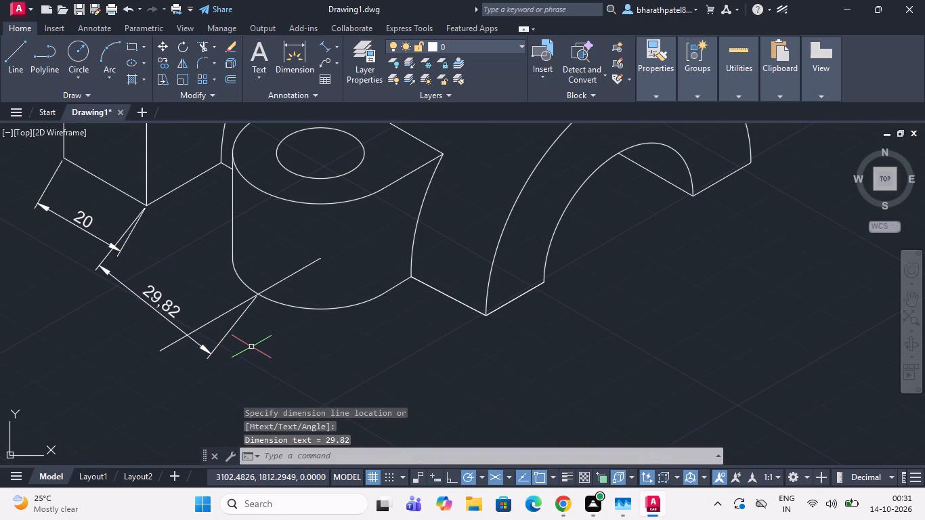
Draw a reference line about 40 mm long at 210° from the half-cylinder's lower front corner, extending outside the part.
left_click(10, 52)
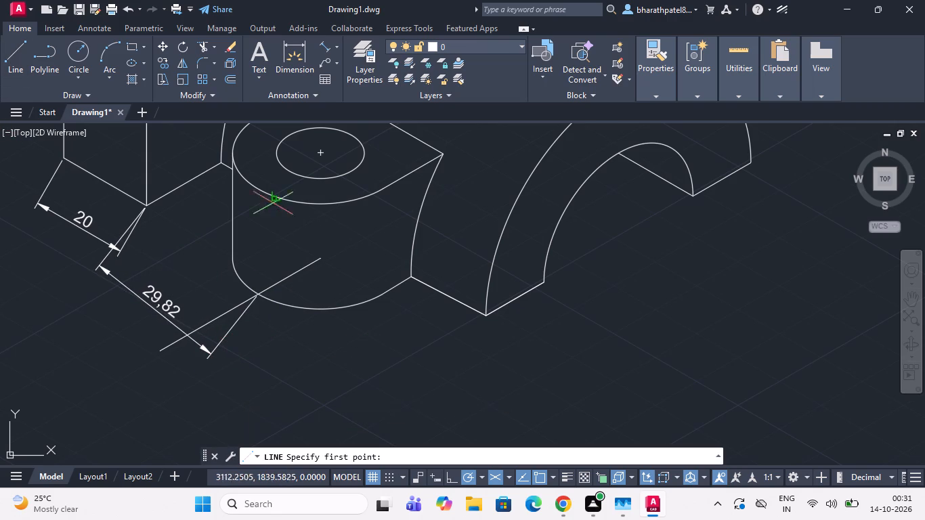
left_click(483, 316)
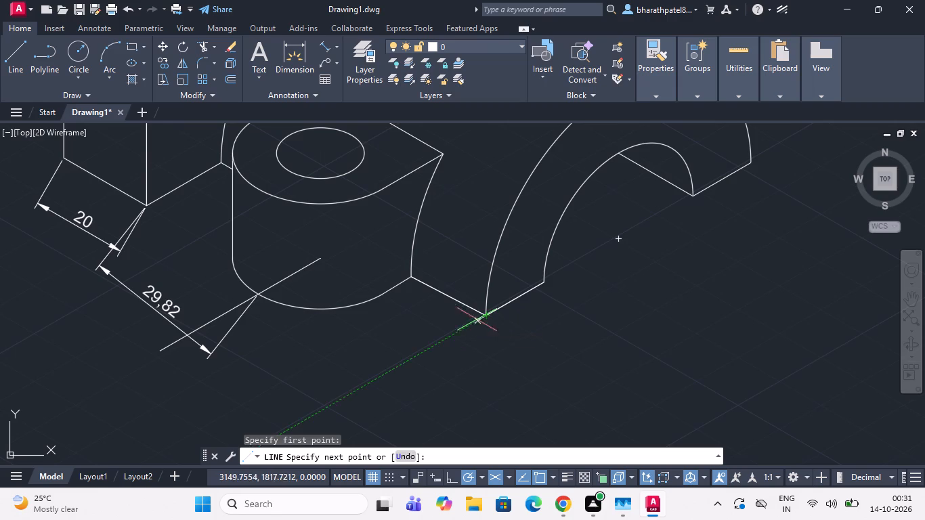
left_click(322, 404)
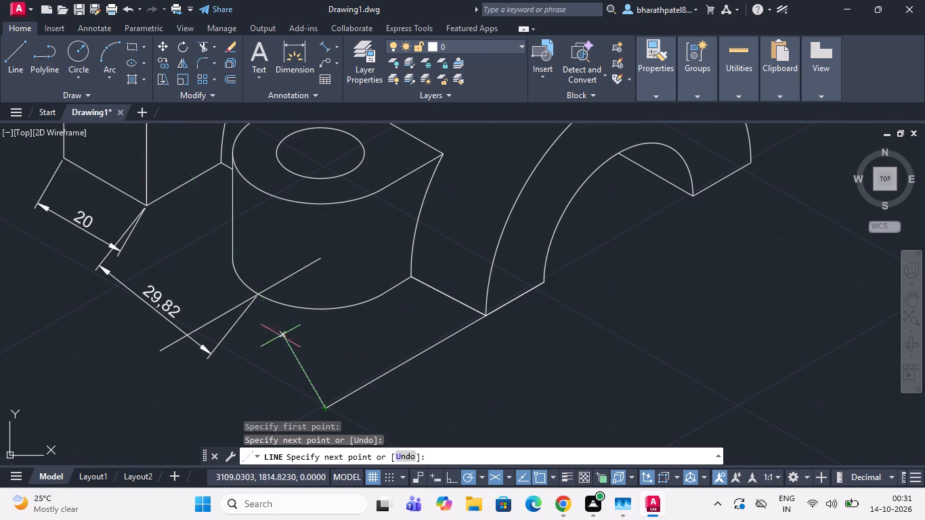
key("Escape")
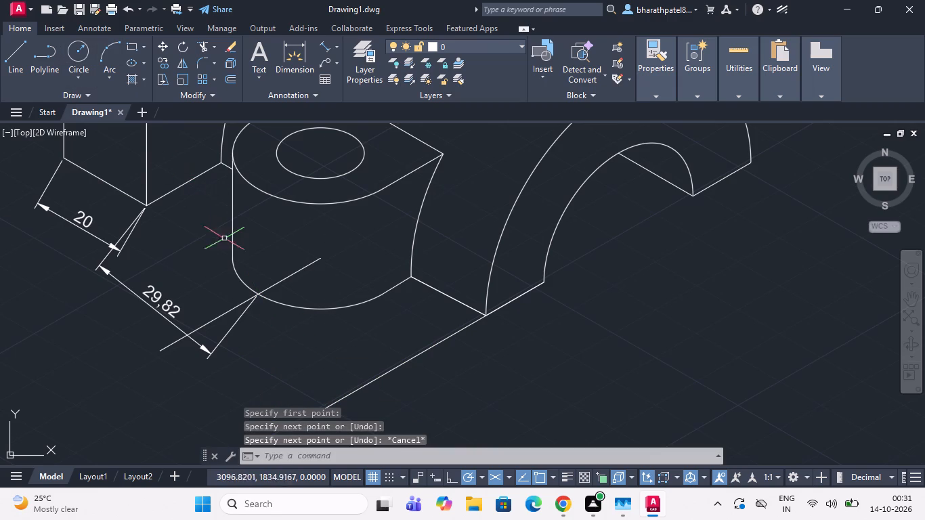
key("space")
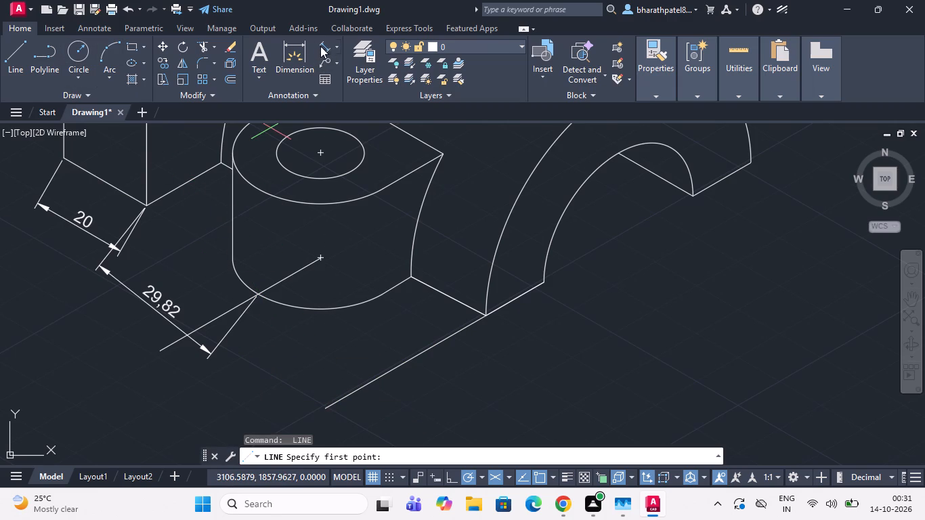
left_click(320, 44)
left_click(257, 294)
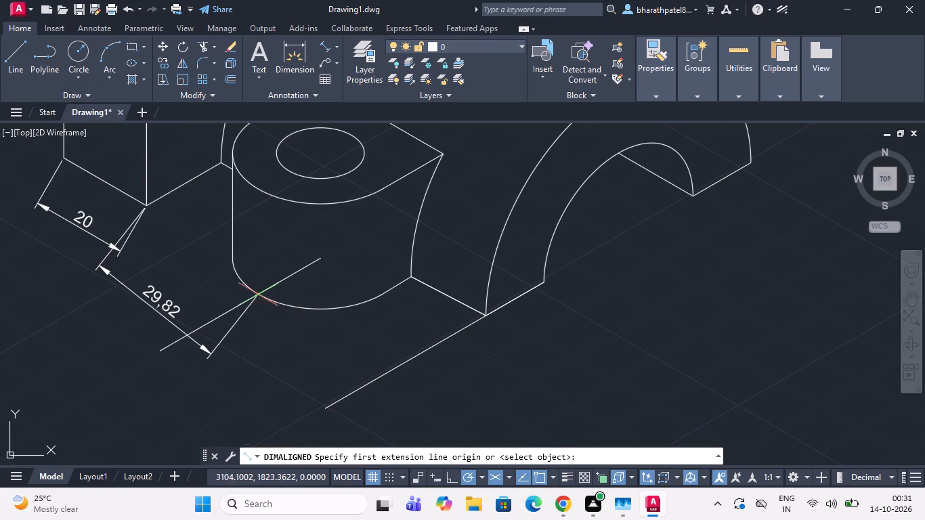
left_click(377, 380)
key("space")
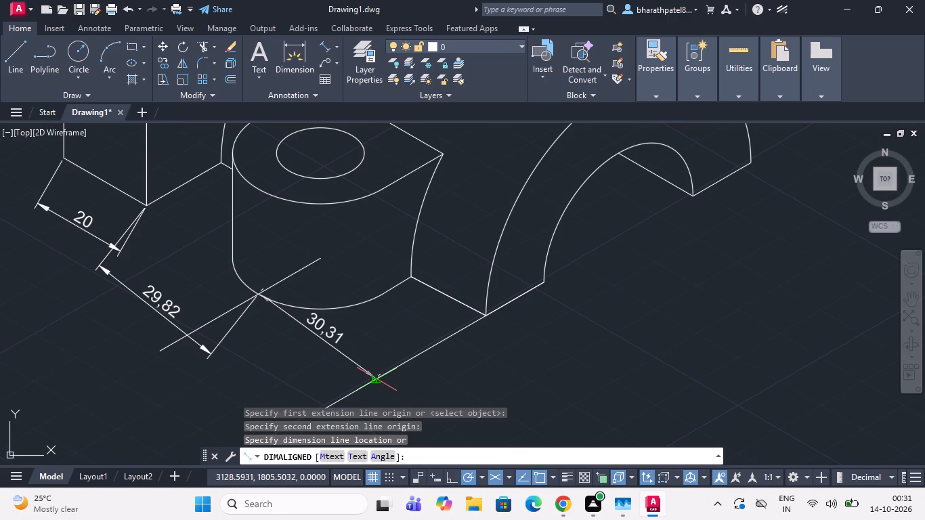
Draw a line about 42 mm long at 330° from the reference line's crossing with the boss's bottom arc, past the half-cylinder's reference line.
left_click(9, 52)
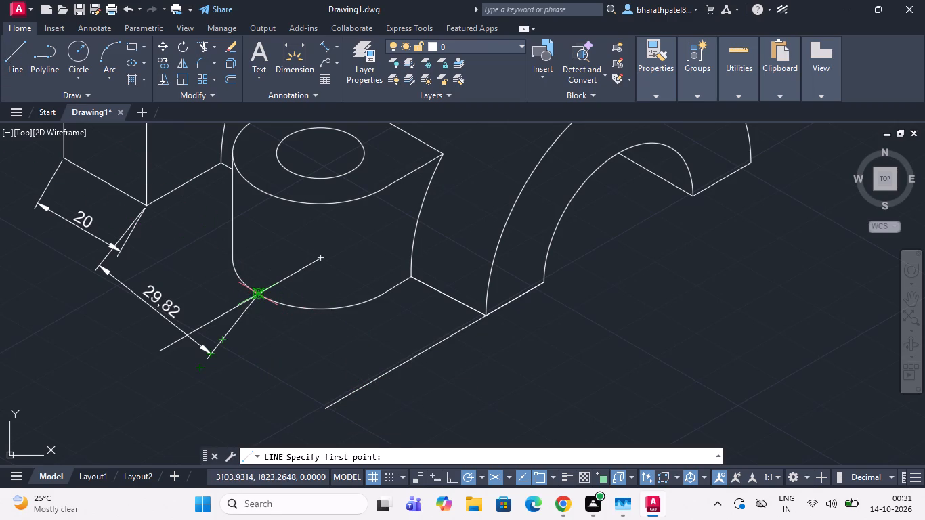
left_click(257, 296)
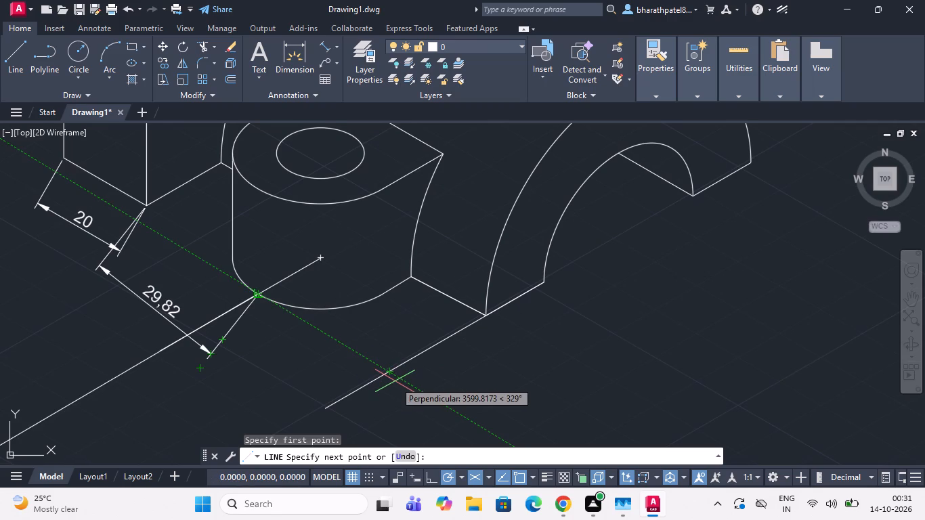
left_click(396, 383)
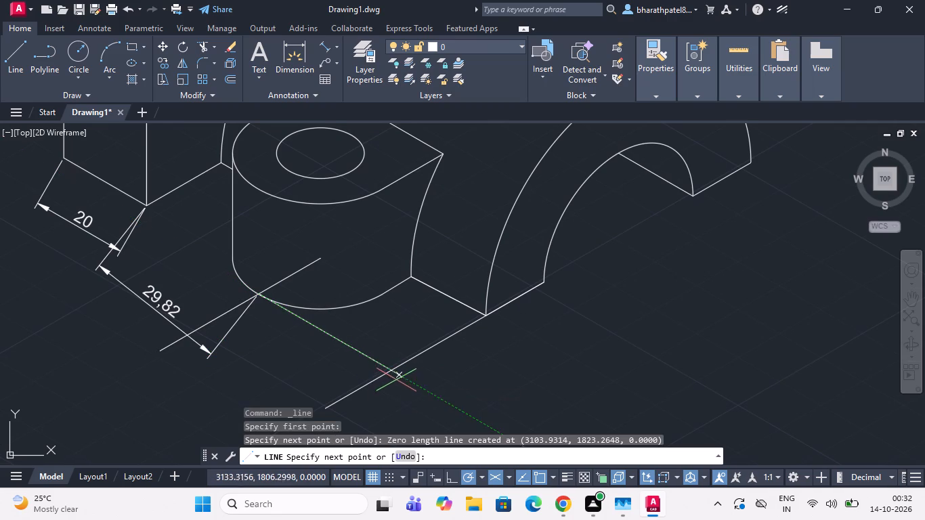
left_click(431, 399)
key("Escape")
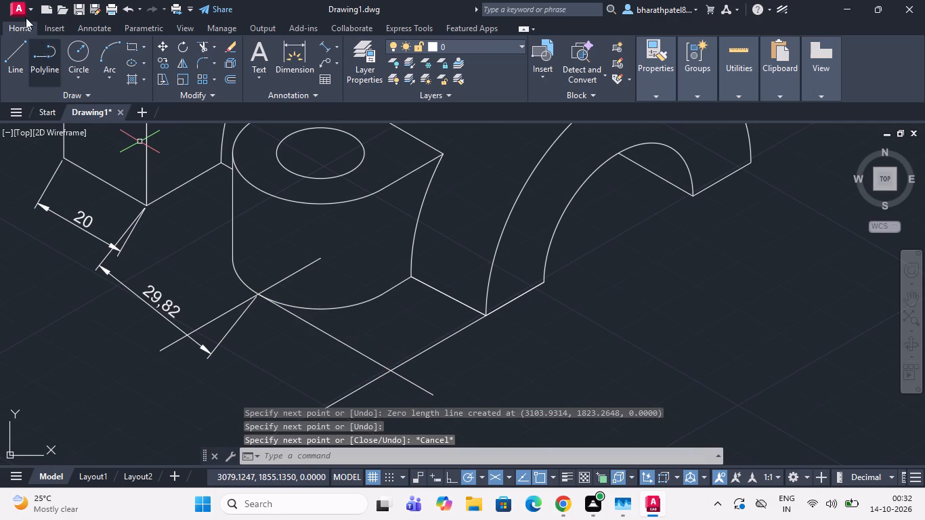
Add an aligned dimension between the boss arc crossing and the half-cylinder's reference line, along the 330° line and placed just outside it.
left_click(318, 45)
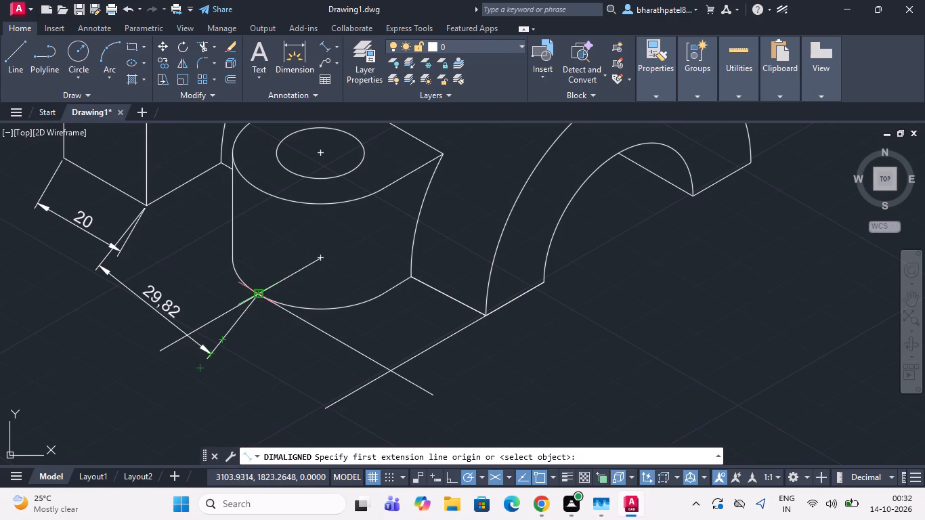
left_click(257, 297)
left_click(393, 370)
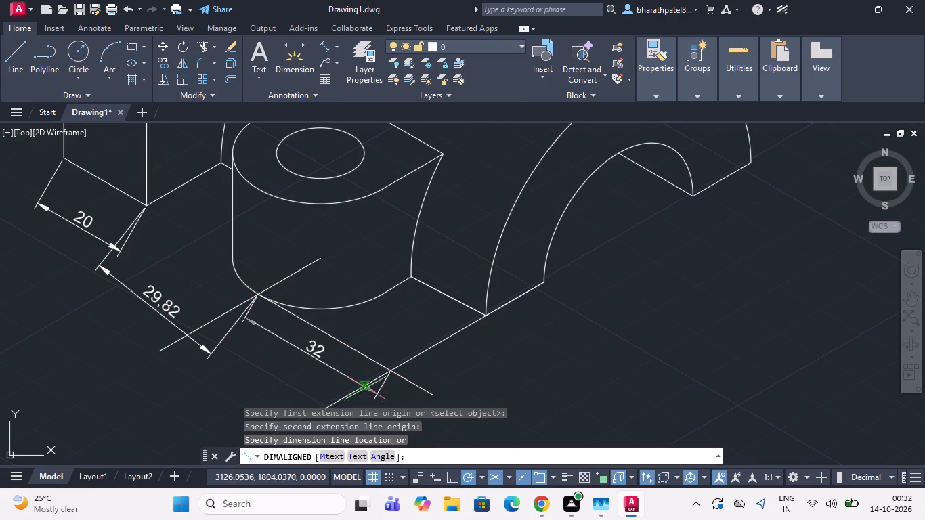
left_click(333, 411)
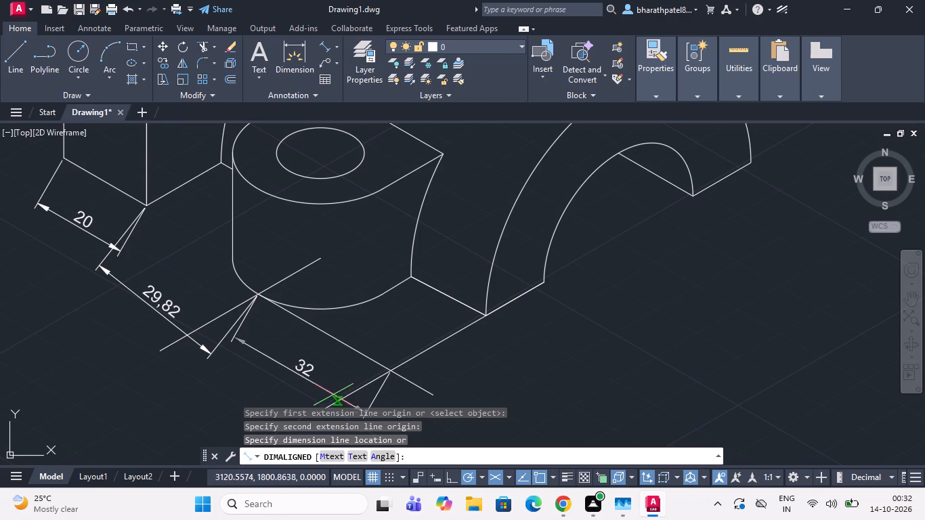
left_click(330, 405)
key("Escape")
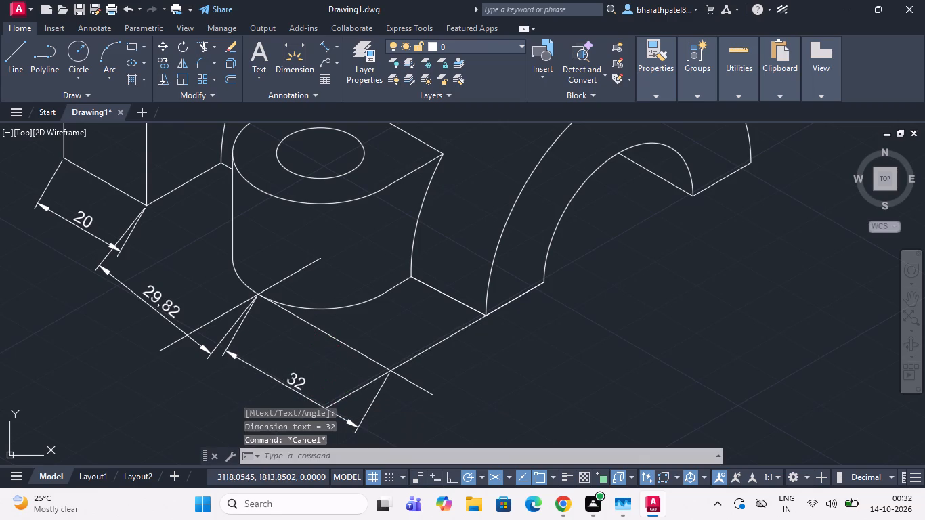
Delete the aligned dimension between the plate's lower front corner and the front boss's bottom arc.
left_click(131, 292)
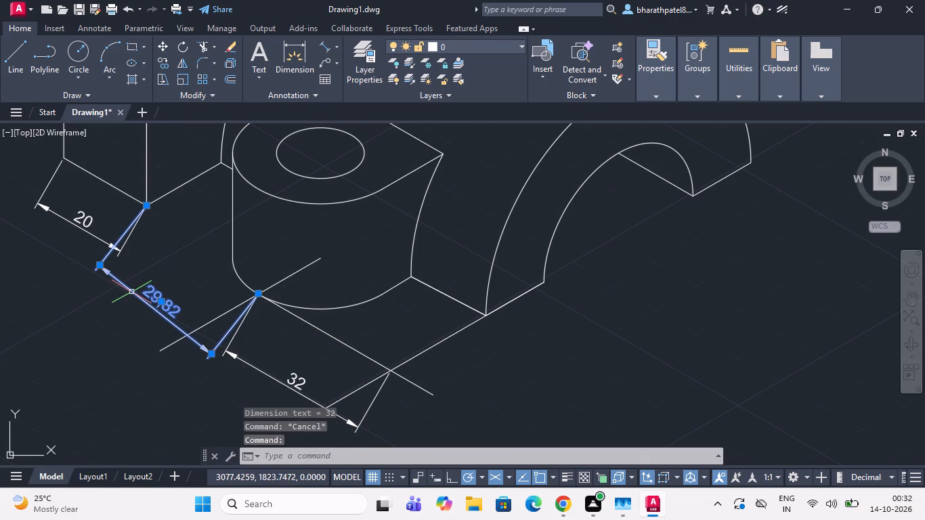
key("Delete")
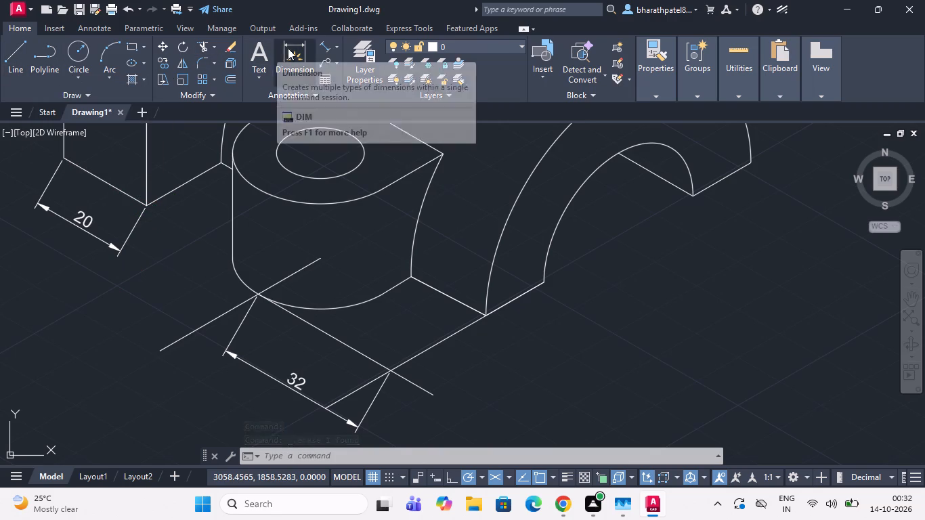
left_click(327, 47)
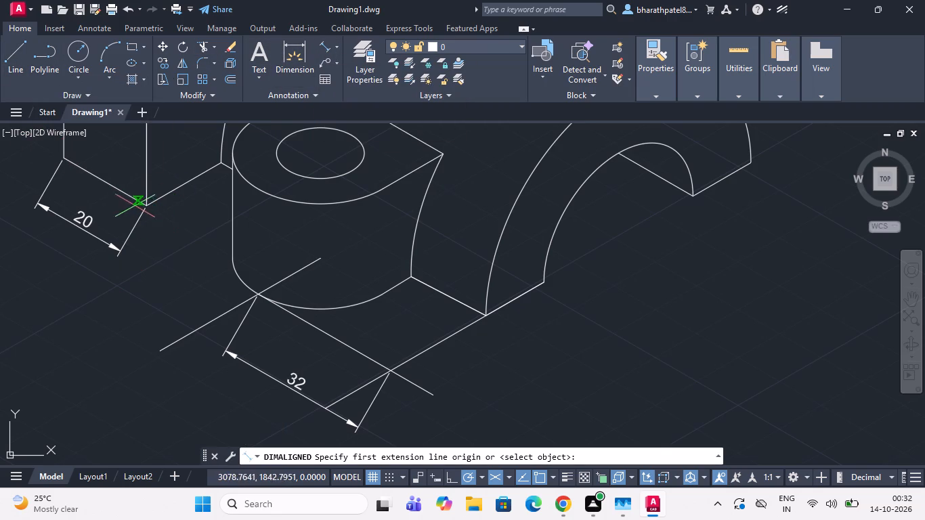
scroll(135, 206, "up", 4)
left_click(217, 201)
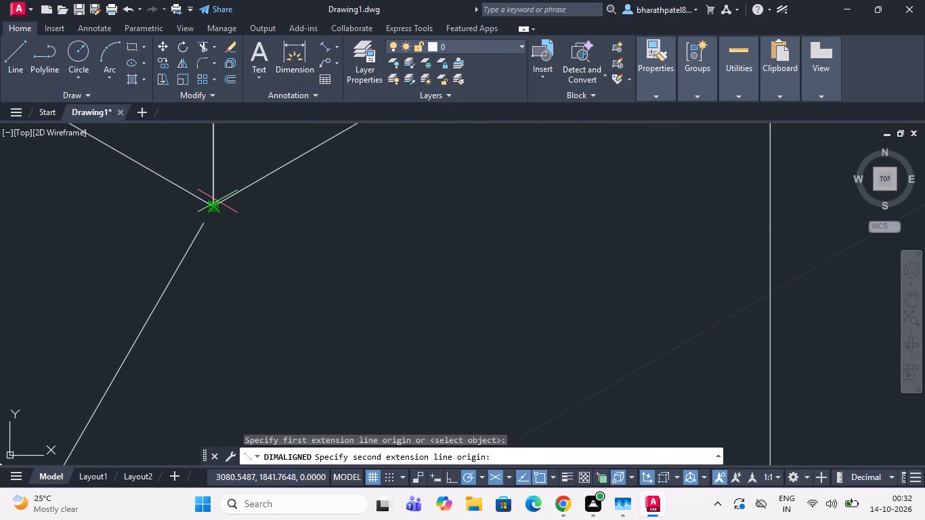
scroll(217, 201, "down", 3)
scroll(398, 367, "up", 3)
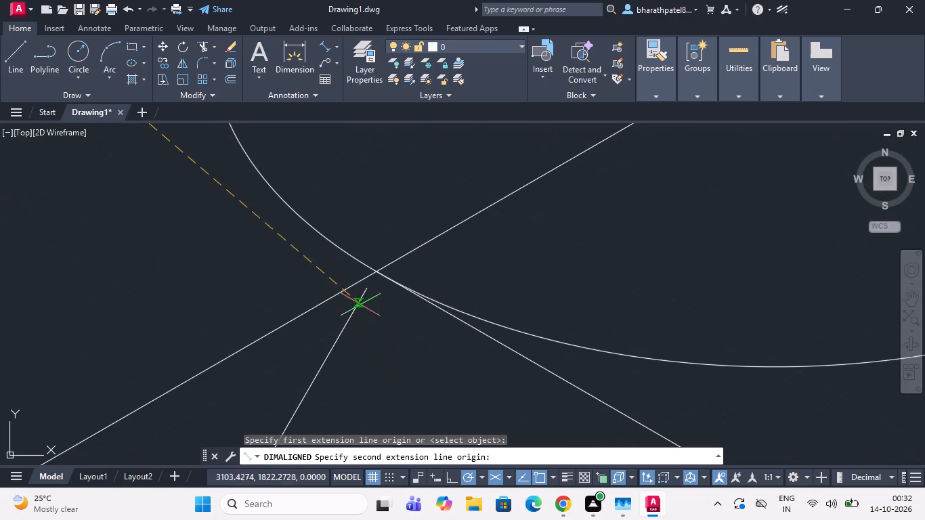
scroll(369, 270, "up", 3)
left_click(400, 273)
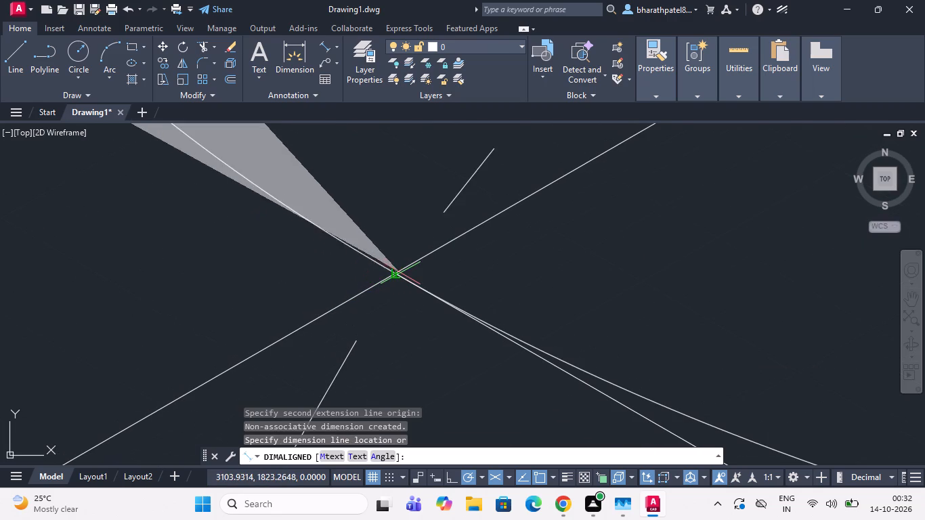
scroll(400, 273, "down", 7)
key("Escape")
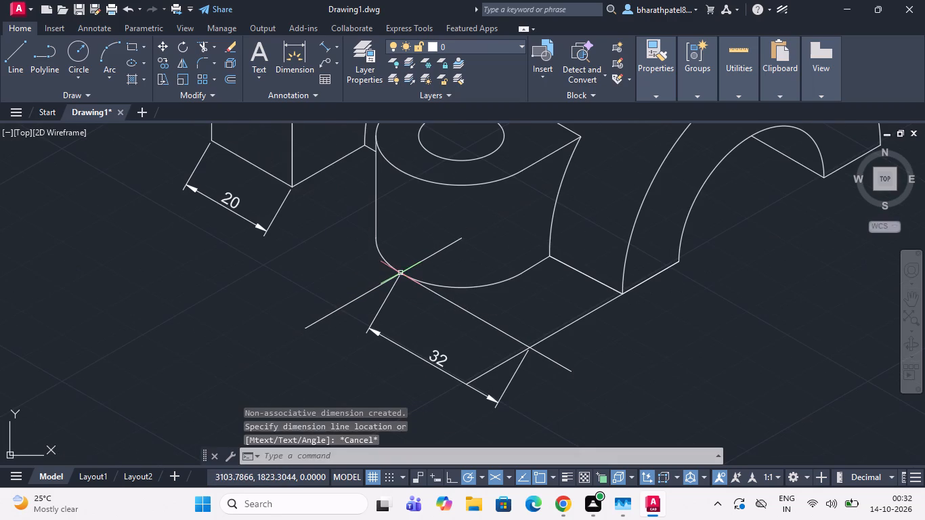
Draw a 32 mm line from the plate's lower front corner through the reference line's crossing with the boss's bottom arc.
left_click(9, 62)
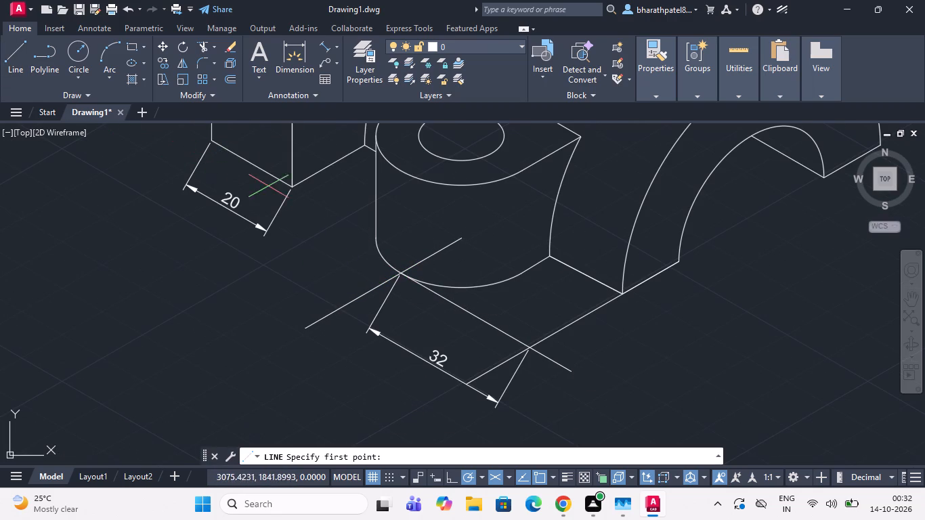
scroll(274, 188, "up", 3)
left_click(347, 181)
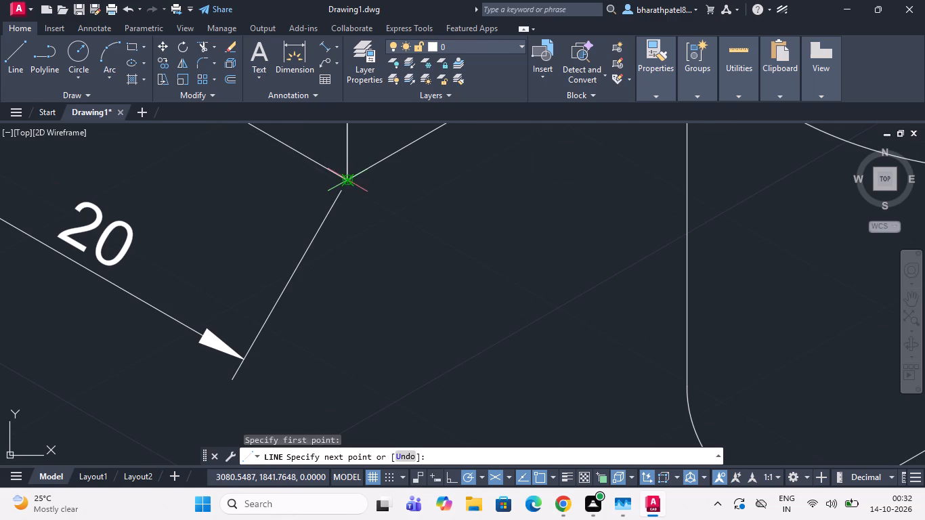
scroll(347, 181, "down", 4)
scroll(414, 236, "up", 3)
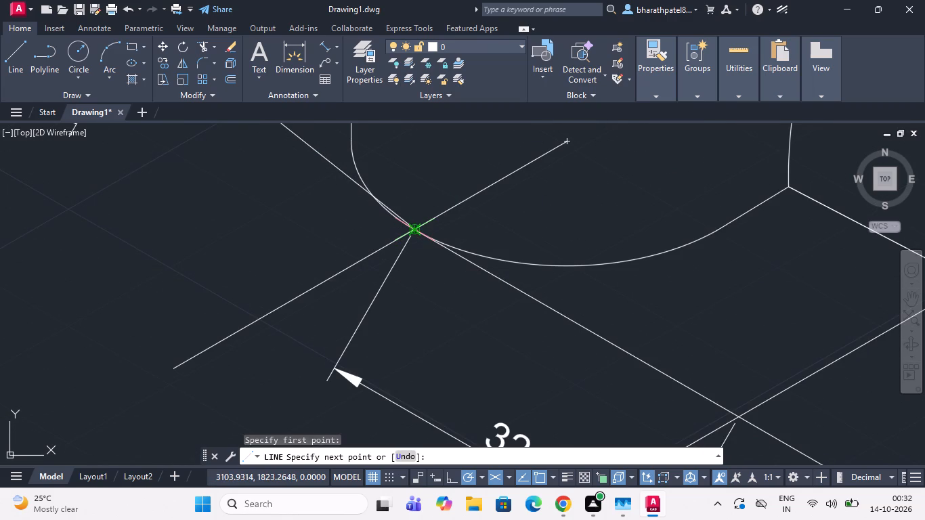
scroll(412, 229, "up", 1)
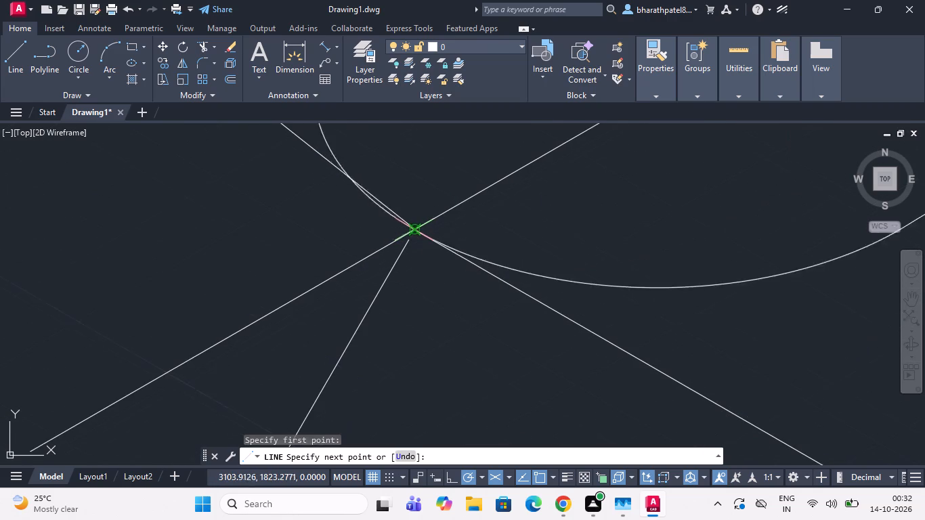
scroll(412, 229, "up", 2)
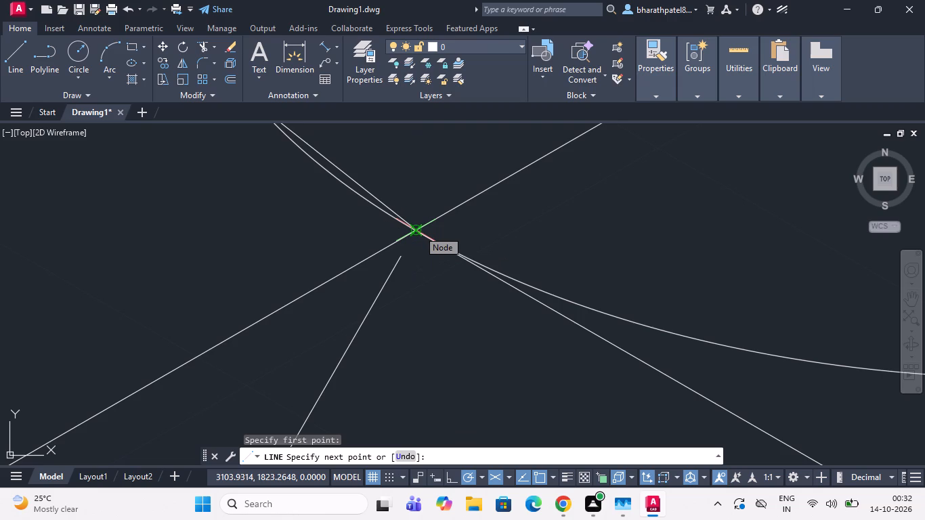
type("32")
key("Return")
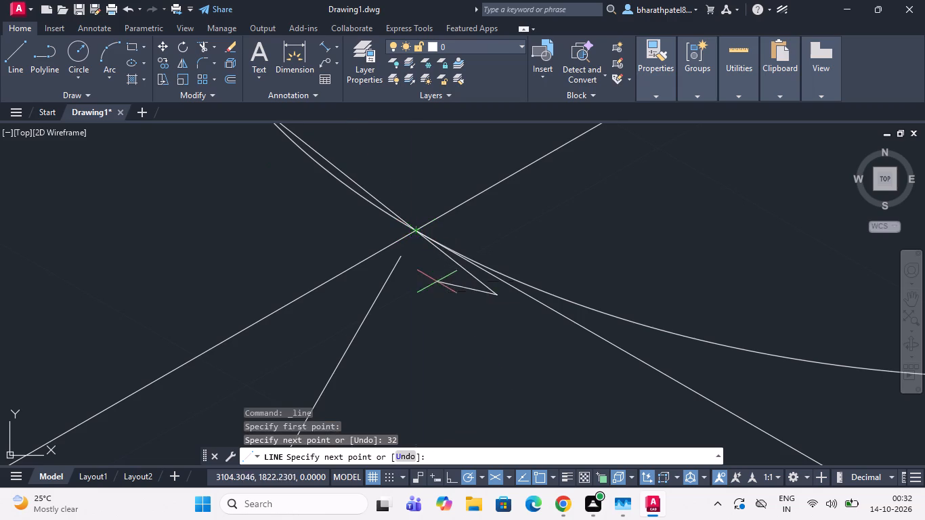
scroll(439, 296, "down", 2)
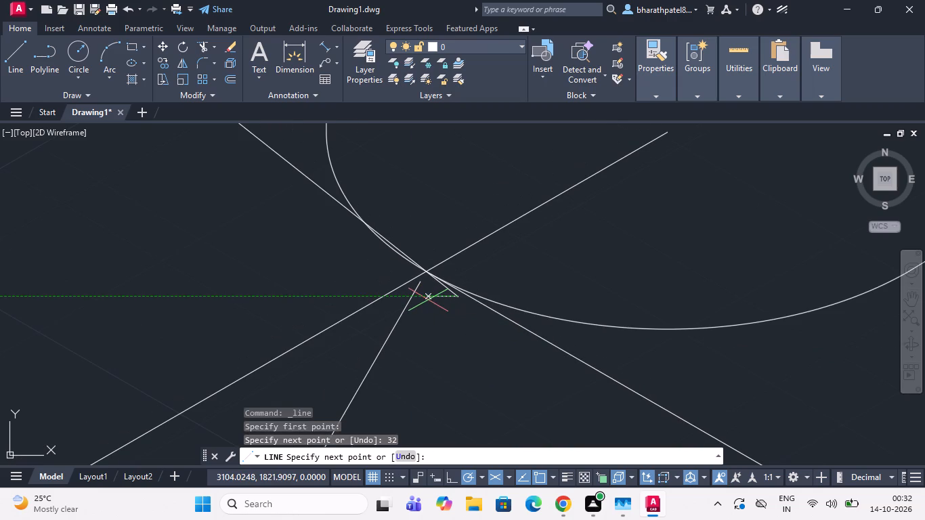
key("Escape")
Delete the boss centre's reference line, the 32 mm line from the plate corner and the 330° line beside the boss.
left_click(370, 305)
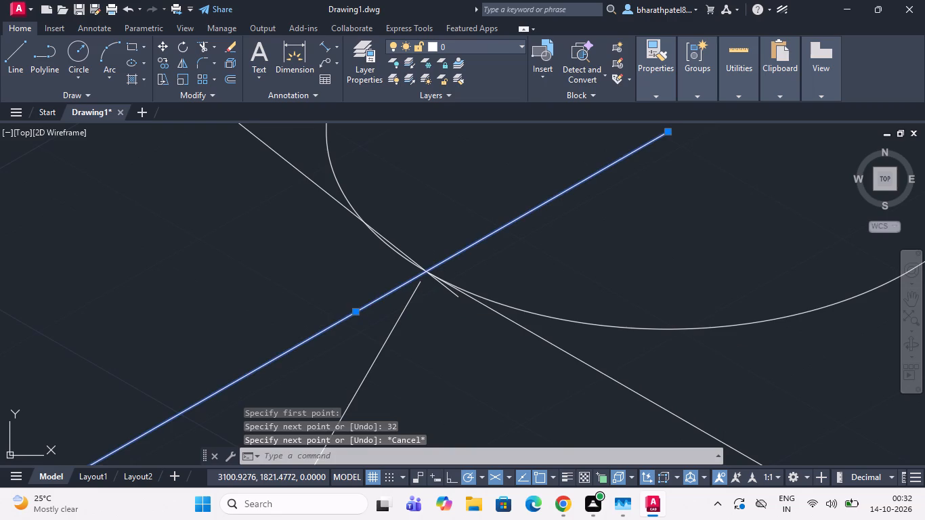
key("Delete")
scroll(368, 305, "down", 3)
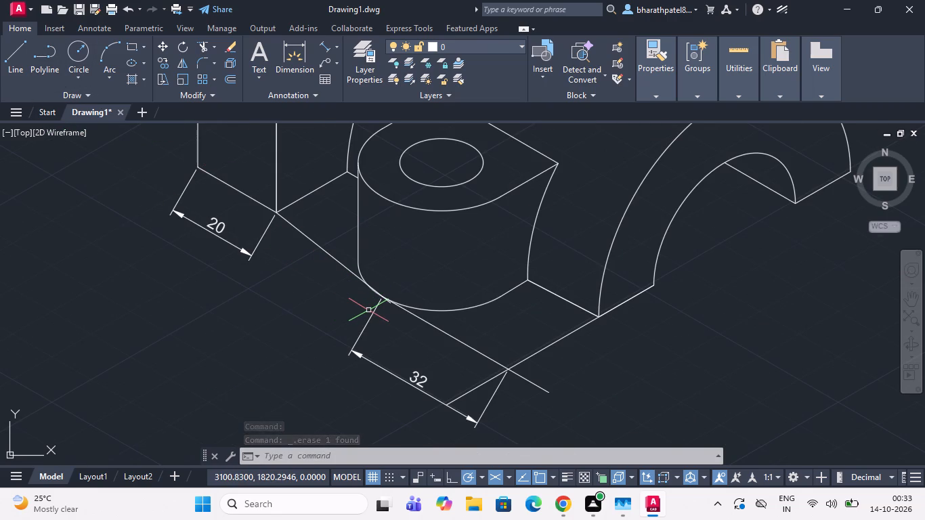
key("Escape")
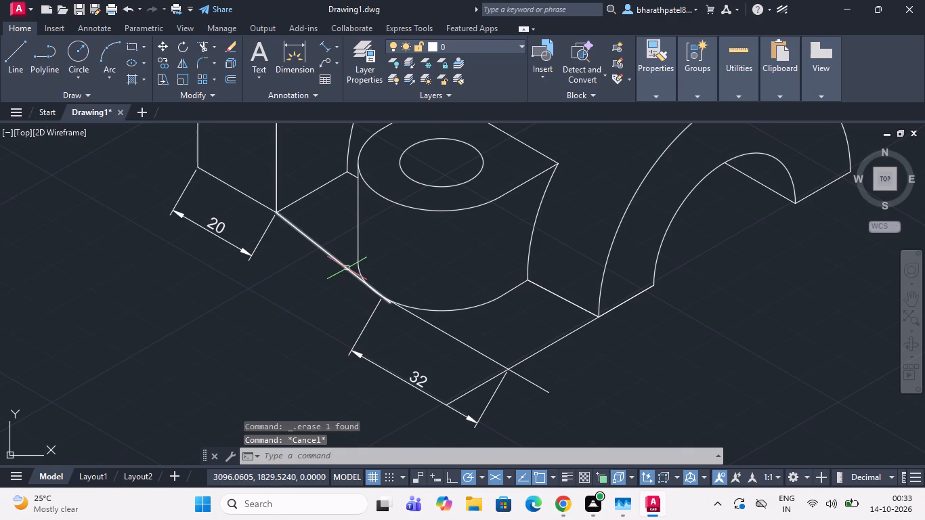
left_click(346, 267)
left_click(415, 313)
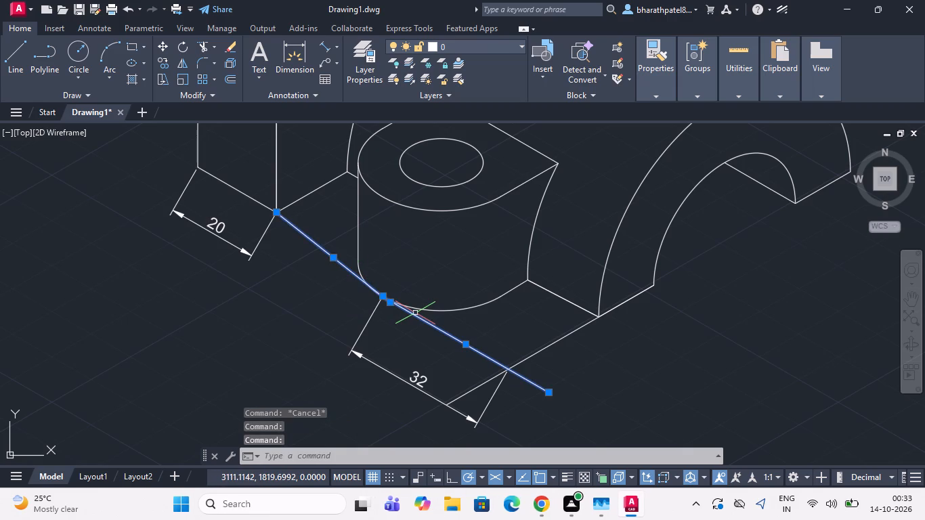
key("Delete")
Delete the aligned dimension between the front boss's bottom arc and the half-cylinder's reference line.
left_click(386, 370)
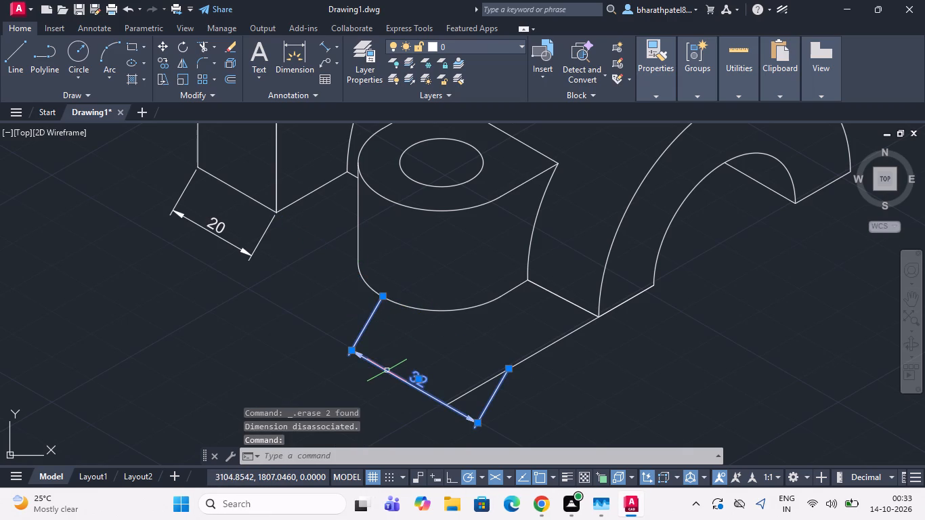
key("Delete")
Draw a 64 mm line at 330° from the plate's lower front corner, passing across the base of the front boss.
scroll(387, 369, "down", 2)
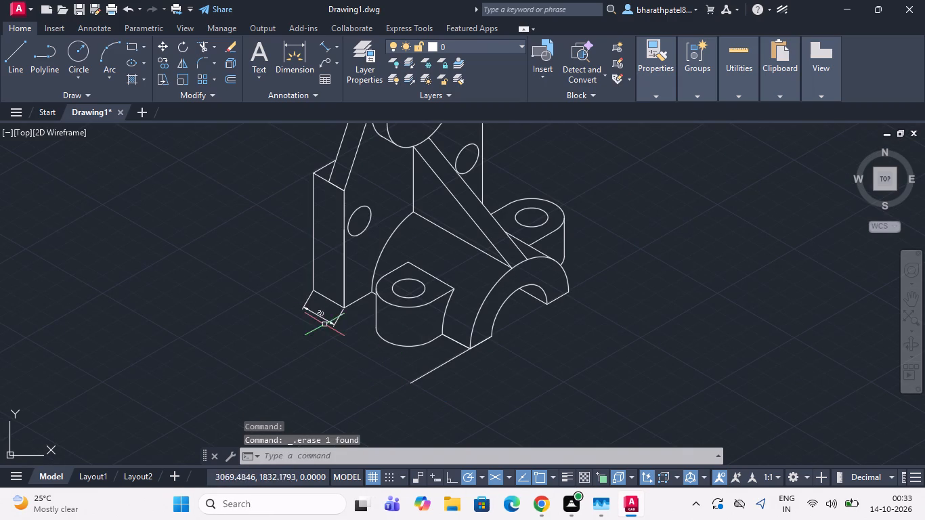
left_click_drag(7, 51, 31, 74)
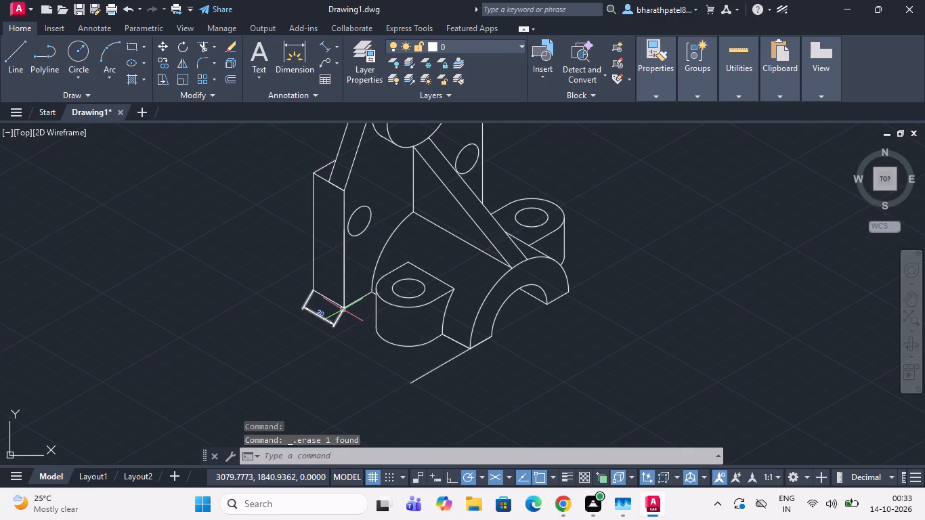
scroll(344, 308, "up", 3)
left_click(5, 57)
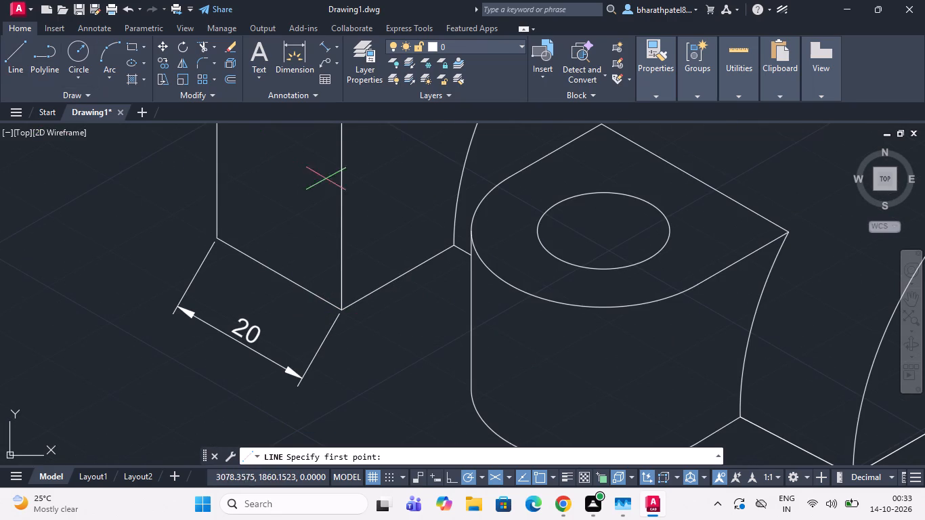
left_click(343, 314)
scroll(343, 308, "down", 4)
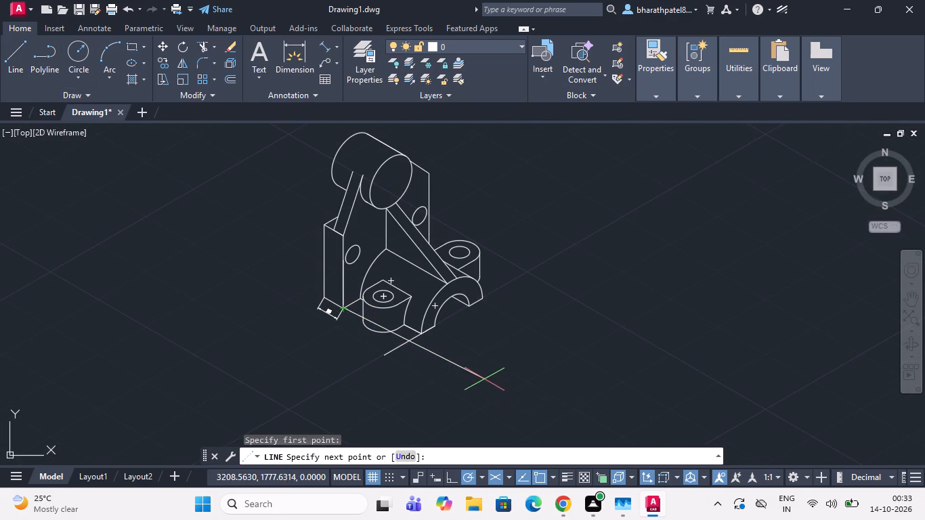
scroll(484, 379, "up", 1)
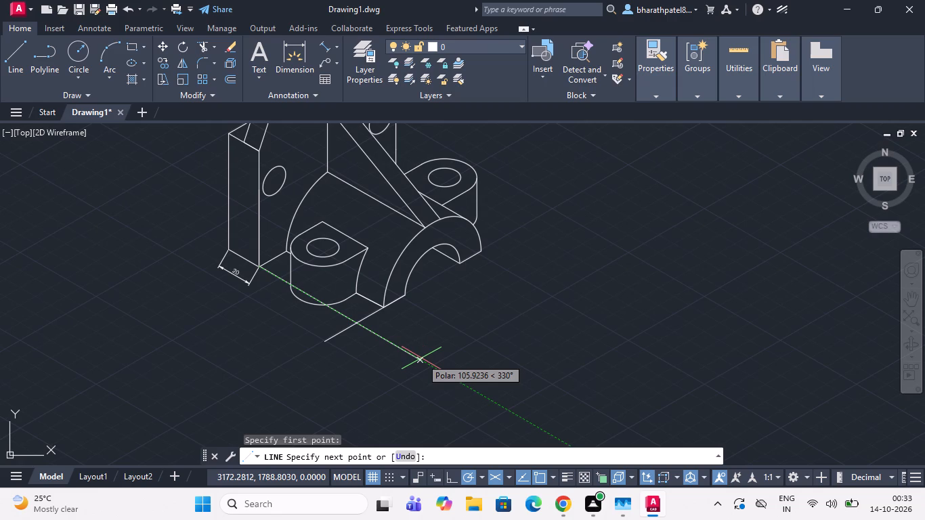
type("64")
key("BackSpace")
key("4")
key("Return")
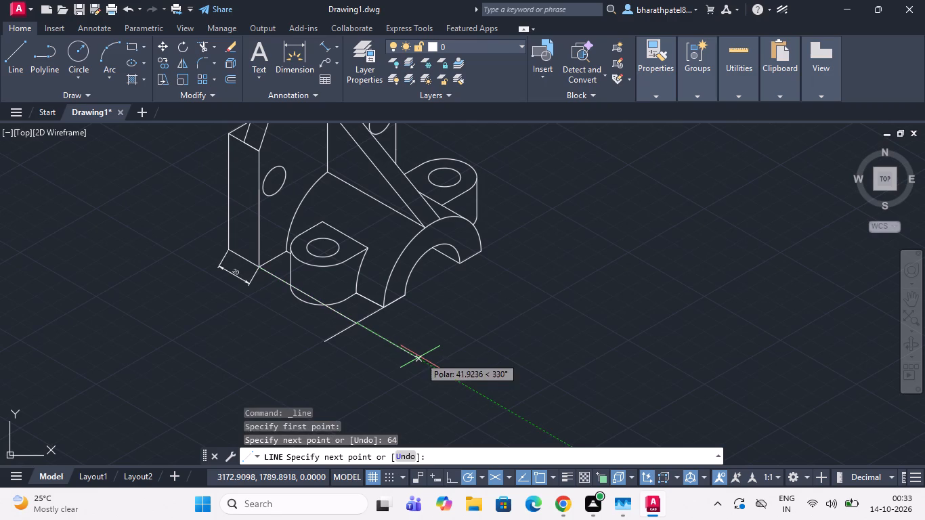
scroll(382, 341, "up", 4)
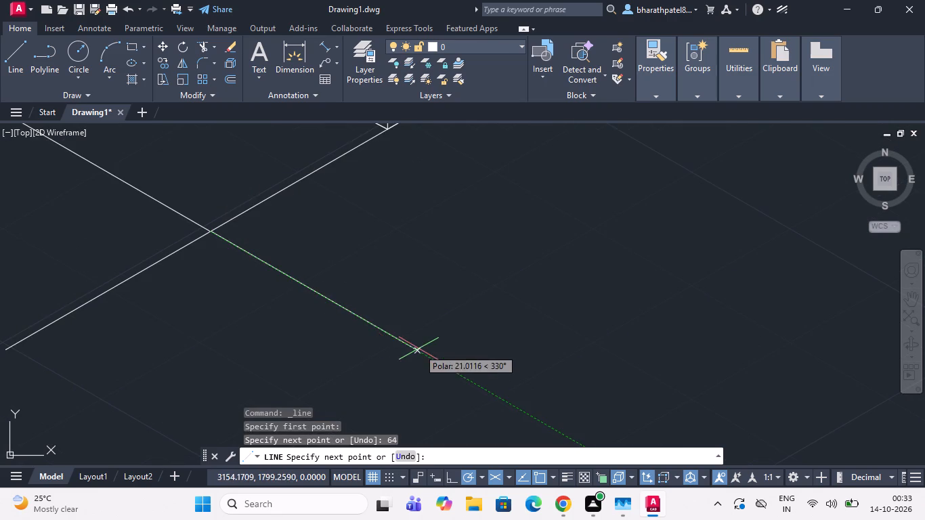
key("Escape")
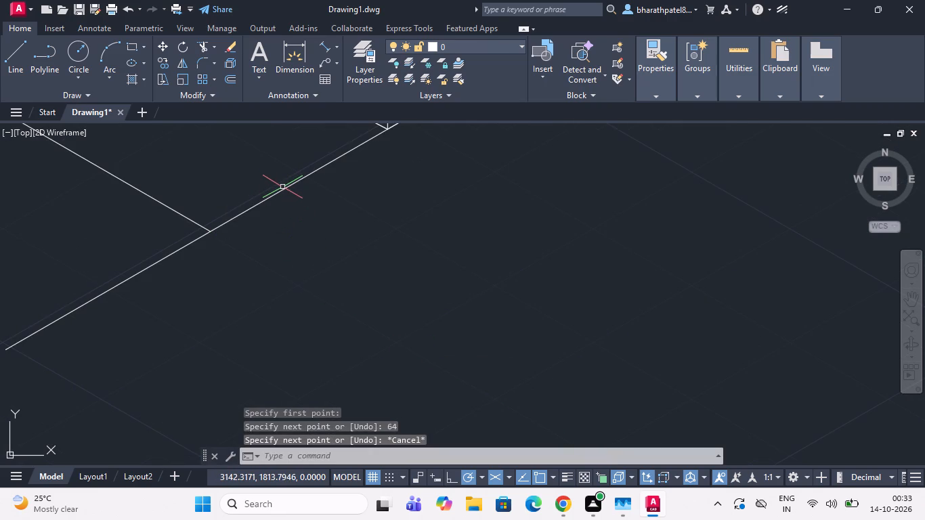
Delete the reference line extending from the half-cylinder's lower front corner past the end of the 64 mm line.
left_click(282, 187)
key("Delete")
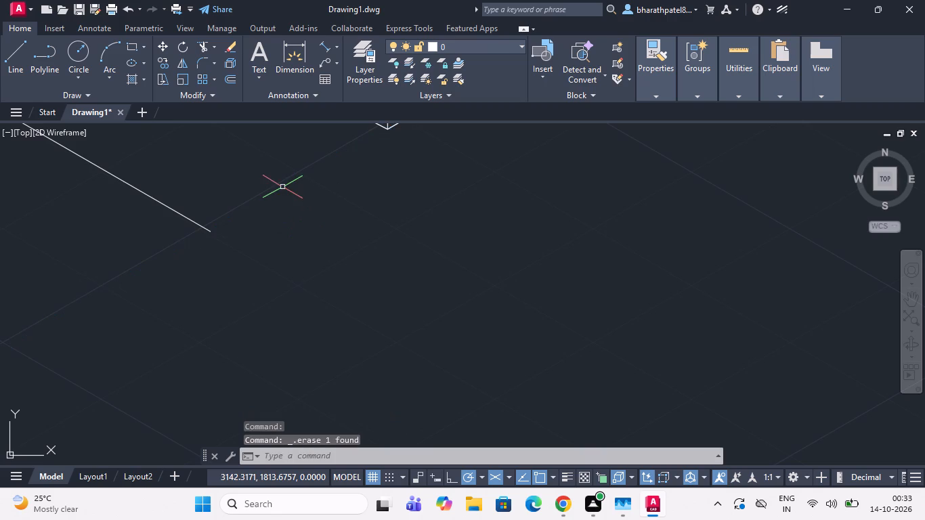
Draw a slanted line from the midpoint of the 64 mm line outward across the front boss's bottom arc.
scroll(294, 196, "down", 6)
scroll(271, 192, "up", 3)
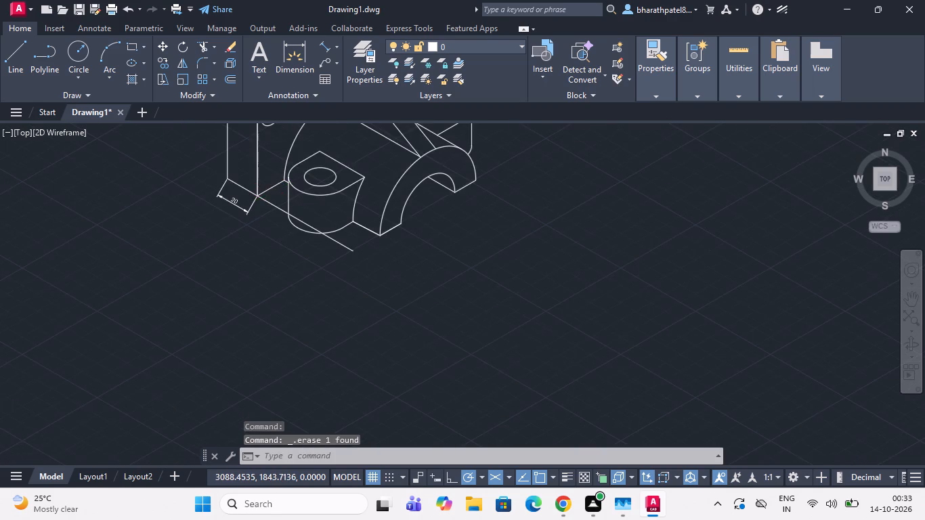
left_click(9, 49)
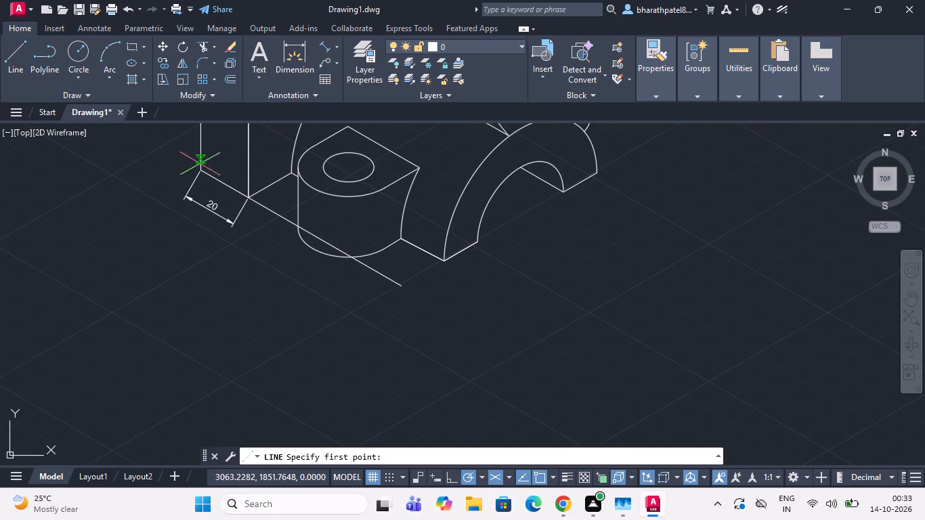
left_click(324, 239)
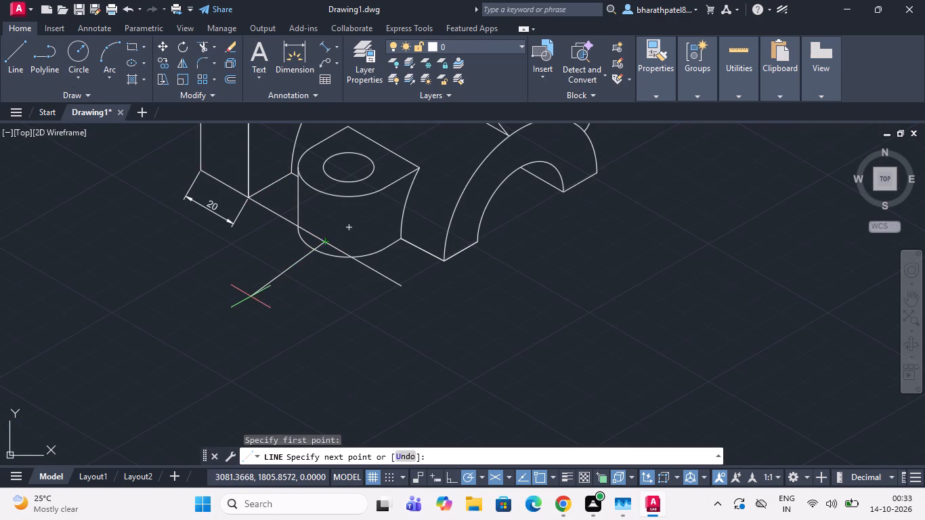
left_click(251, 297)
key("Escape")
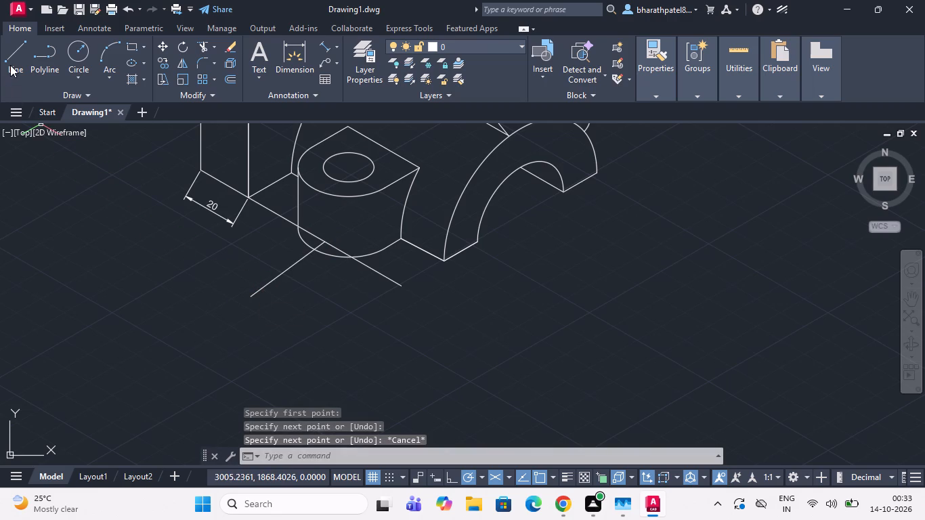
Trim the part of the slanted midpoint line that extends beyond the front boss's bottom arc.
scroll(278, 251, "up", 2)
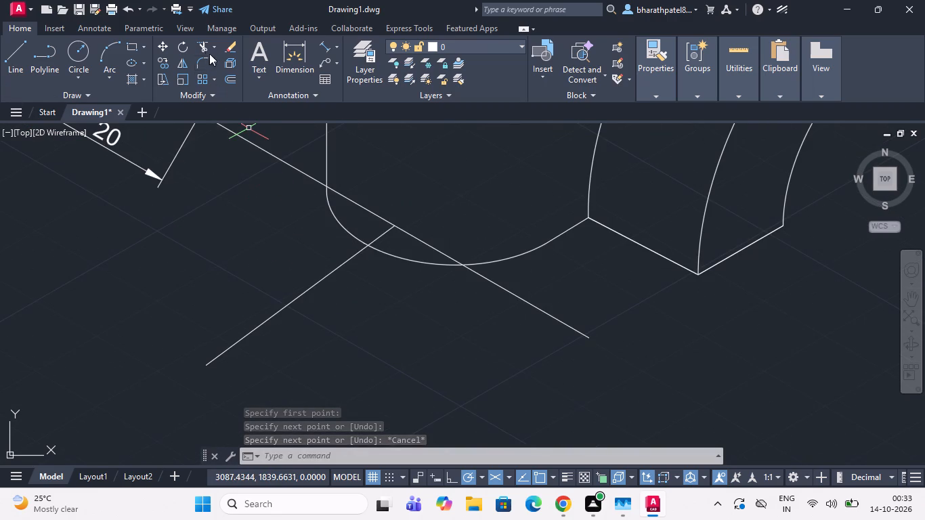
left_click_drag(204, 48, 209, 56)
left_click(316, 284)
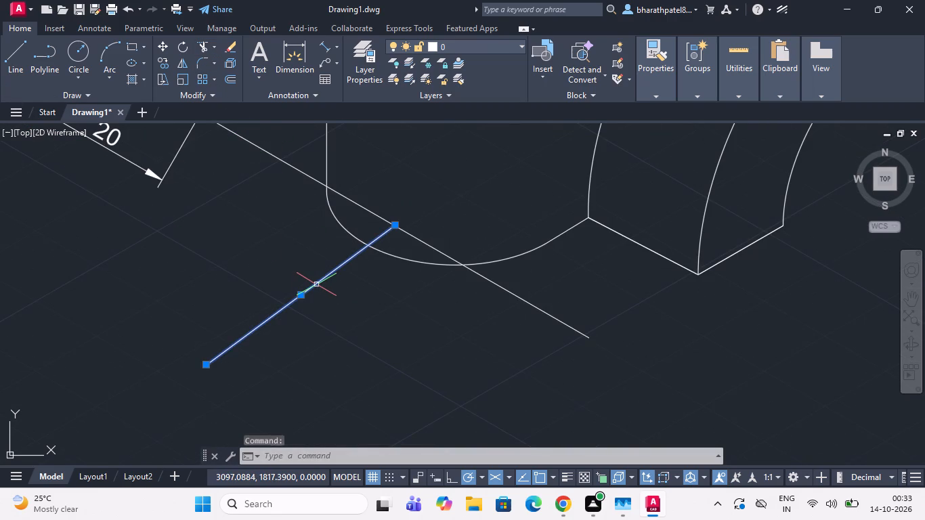
key("Escape")
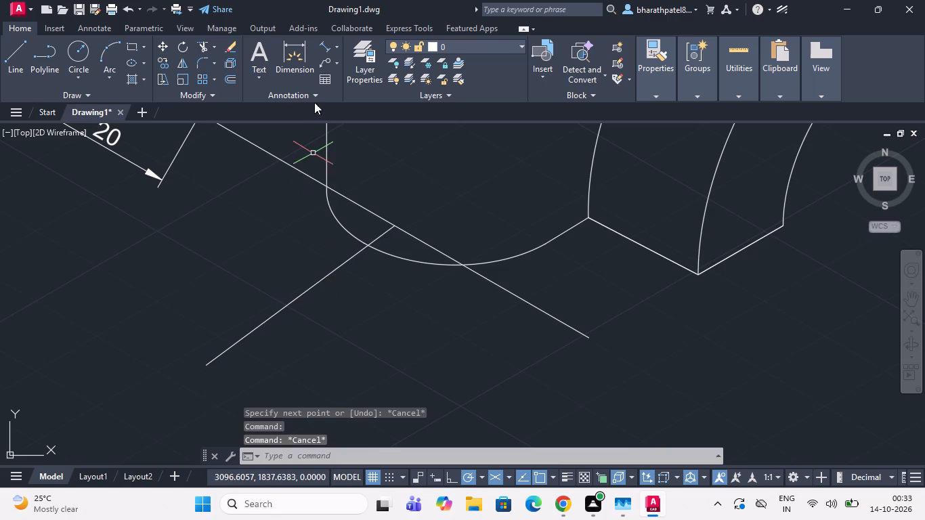
left_click(200, 45)
left_click(324, 278)
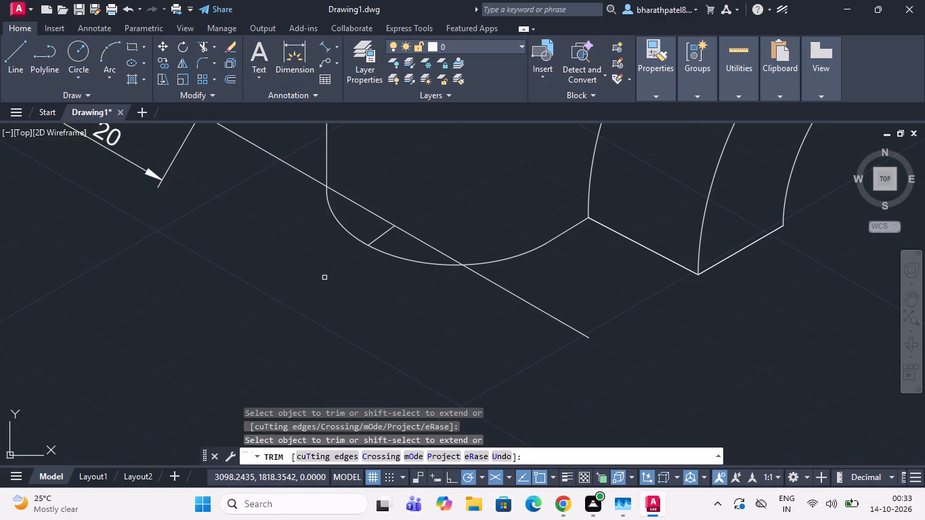
Add an aligned dimension from the plate's lower front corner to the 64 mm line's midpoint, in line with the 20 dimension.
left_click(319, 44)
scroll(319, 181, "down", 2)
scroll(272, 161, "up", 2)
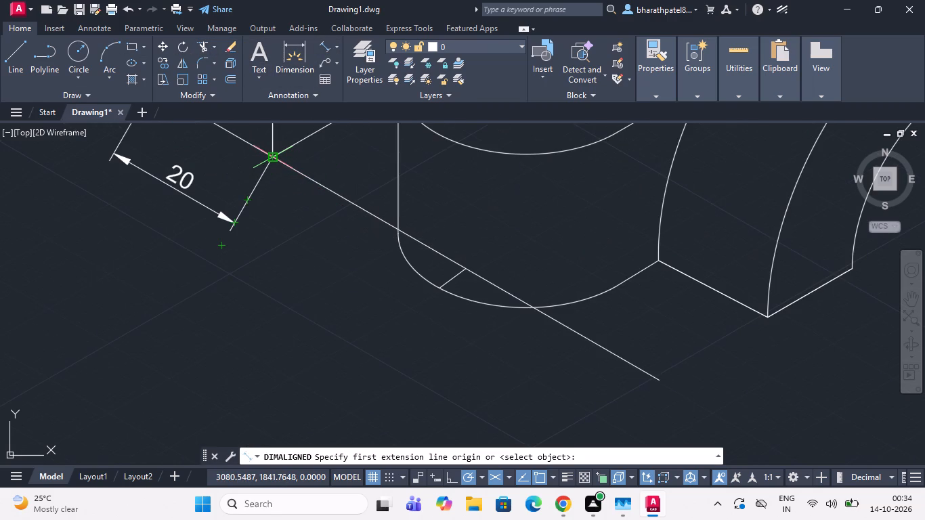
left_click(270, 160)
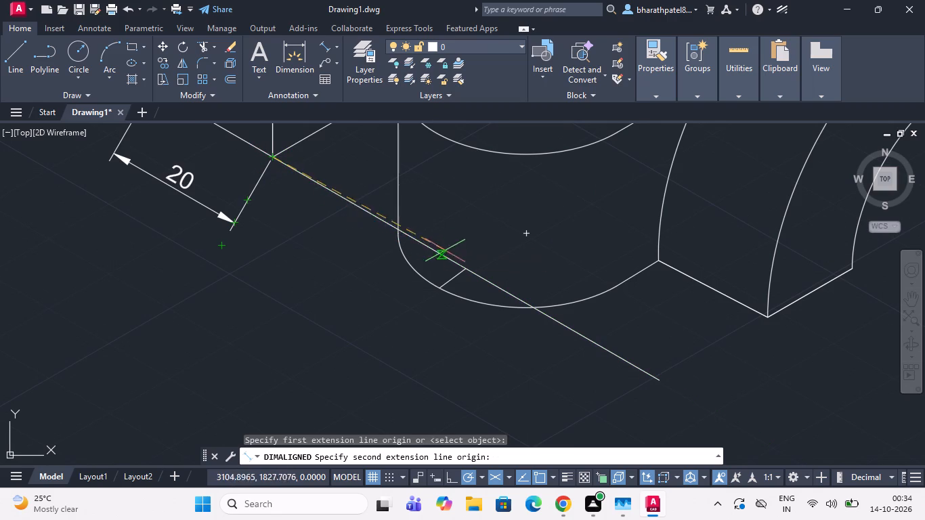
left_click(469, 272)
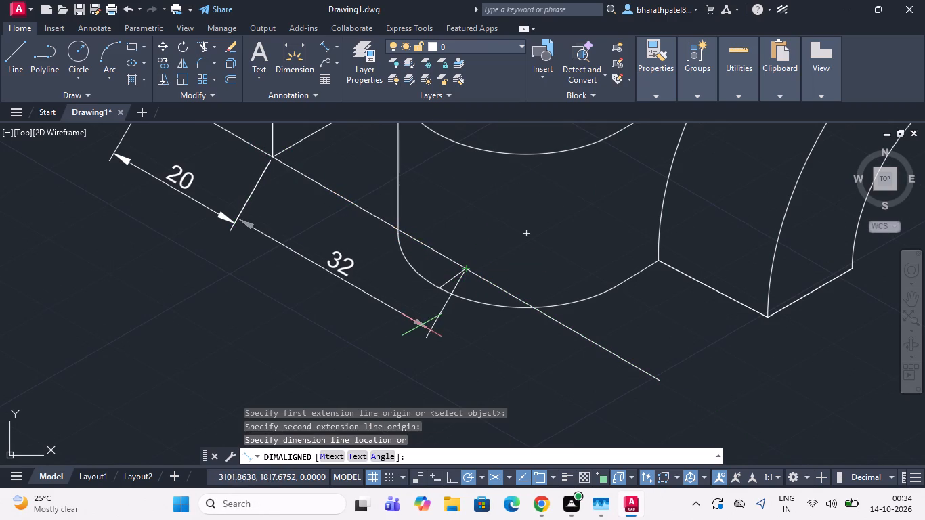
left_click(421, 325)
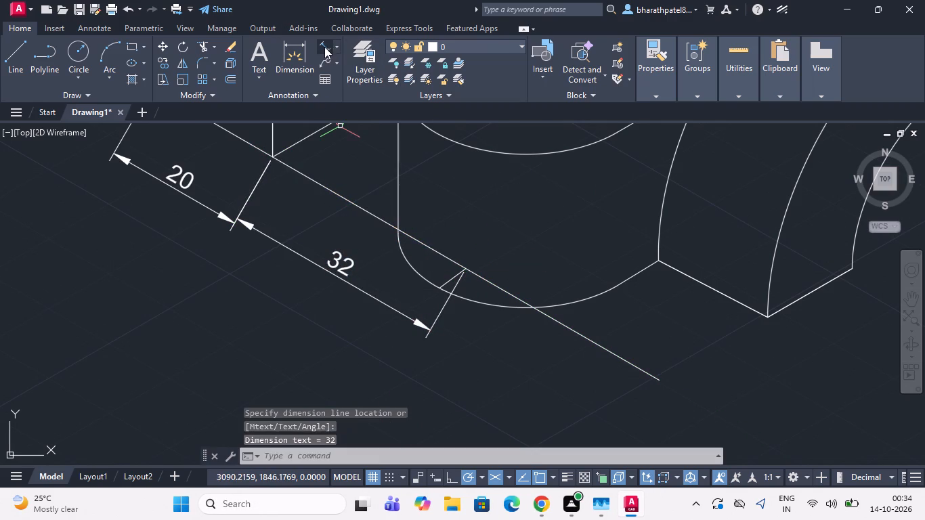
Add an aligned dimension from the 64 mm line's midpoint to its outer end, continuing the row of base dimensions.
left_click(324, 47)
scroll(469, 278, "up", 3)
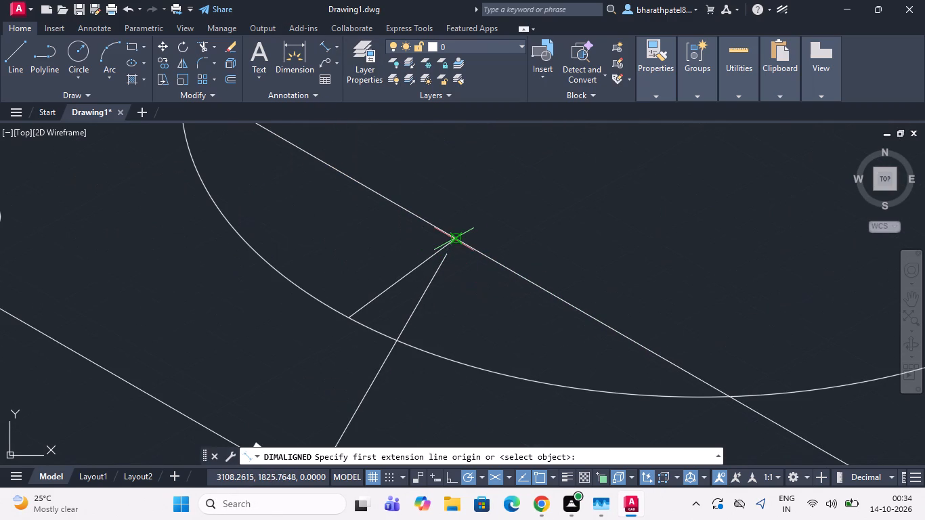
left_click(456, 238)
scroll(456, 238, "down", 5)
scroll(542, 282, "up", 3)
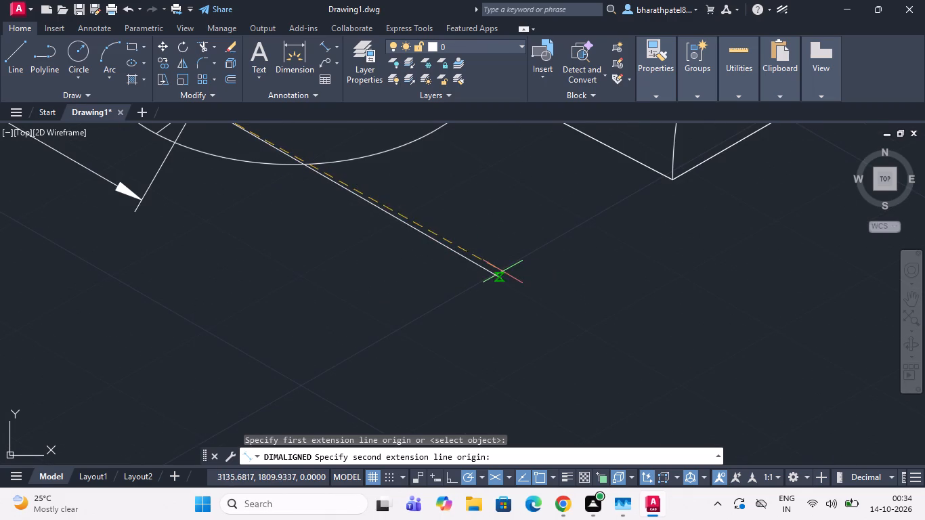
left_click(506, 277)
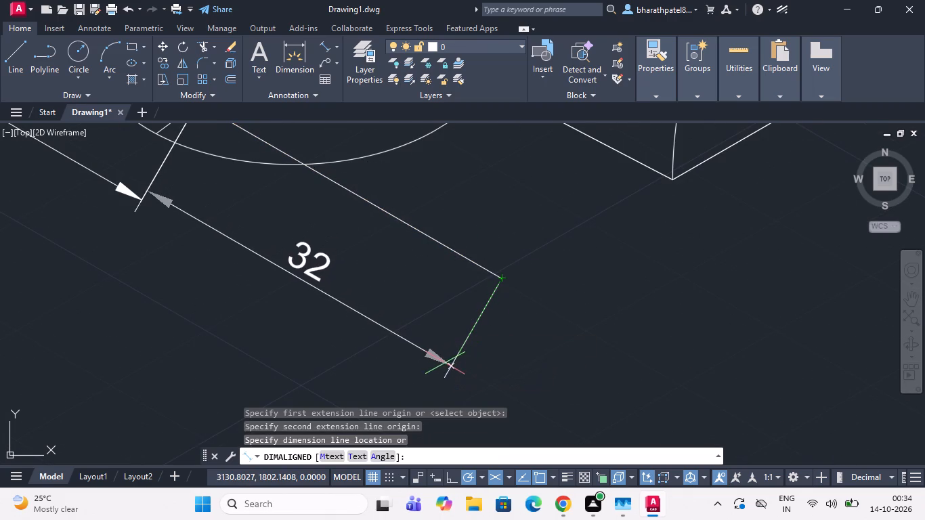
left_click(445, 362)
scroll(471, 297, "down", 3)
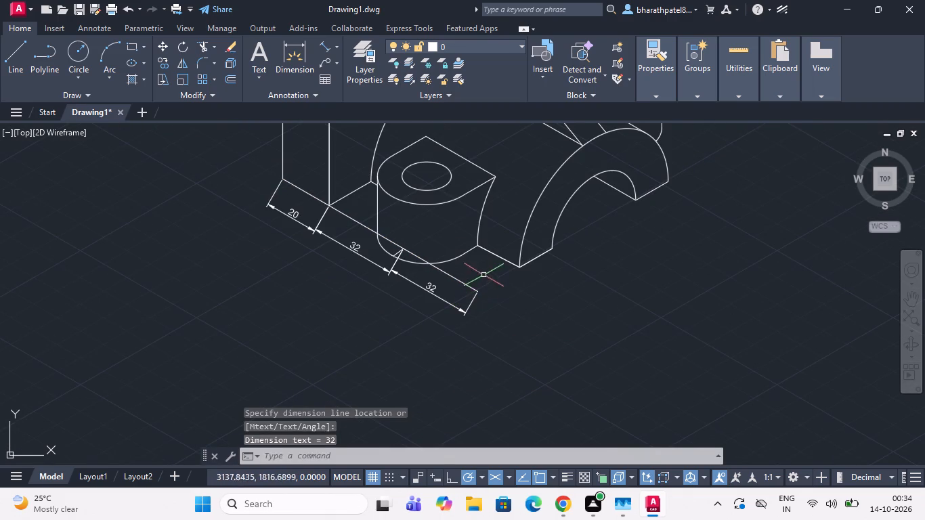
Draw a line from the half-cylinder's lower front corner to the outer end of the 64 mm line.
left_click(16, 52)
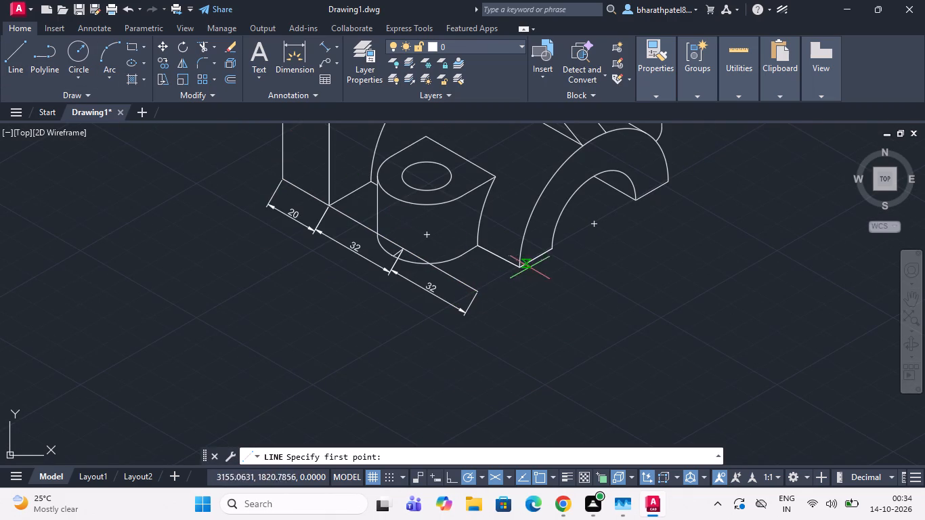
left_click(523, 267)
left_click(474, 289)
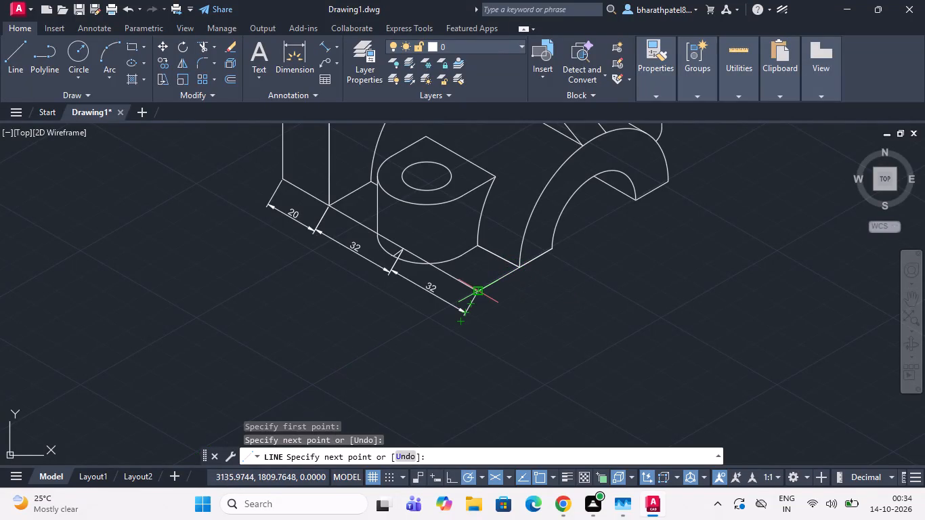
key("Escape")
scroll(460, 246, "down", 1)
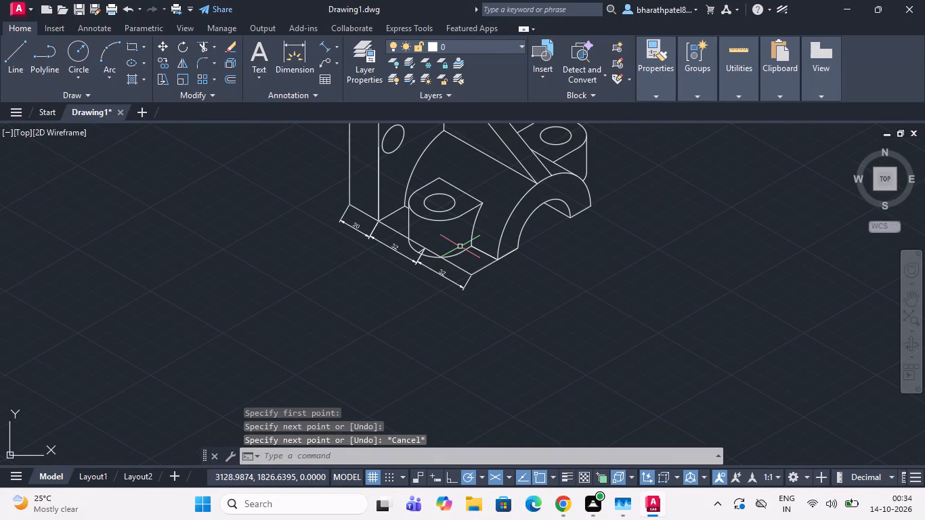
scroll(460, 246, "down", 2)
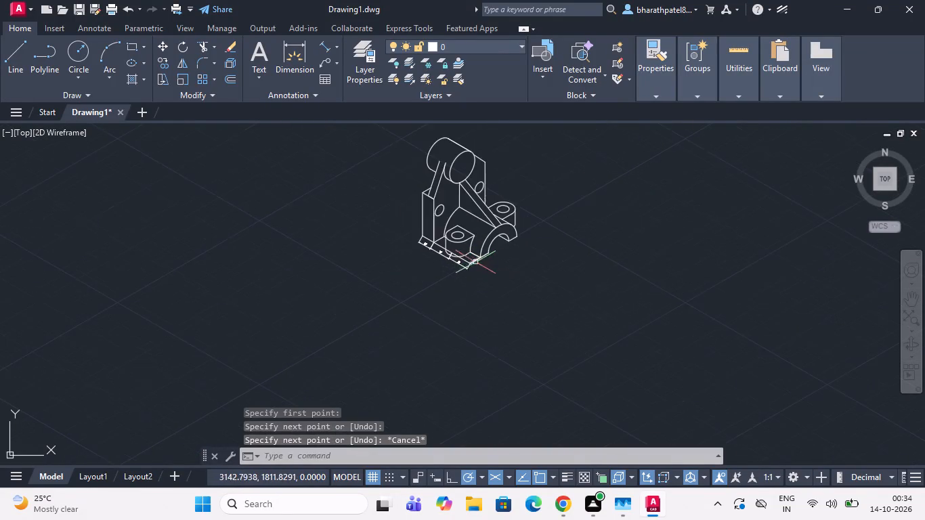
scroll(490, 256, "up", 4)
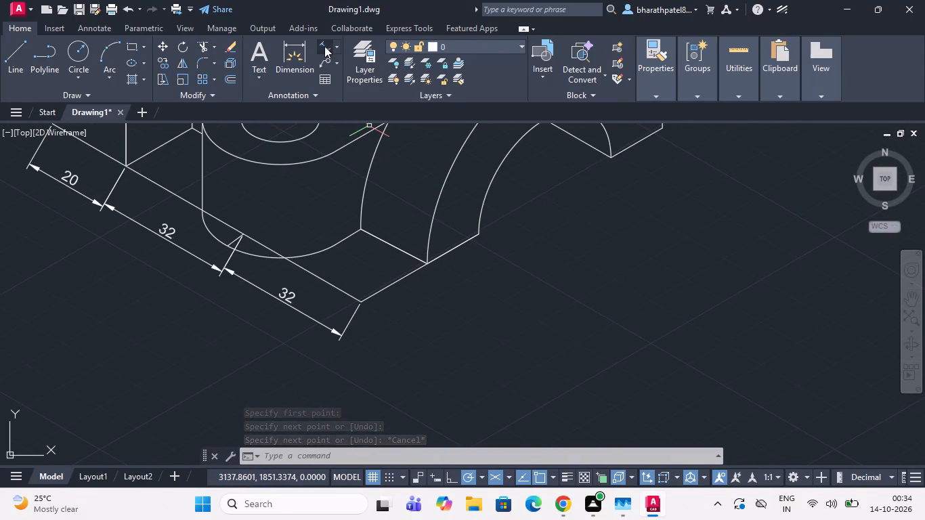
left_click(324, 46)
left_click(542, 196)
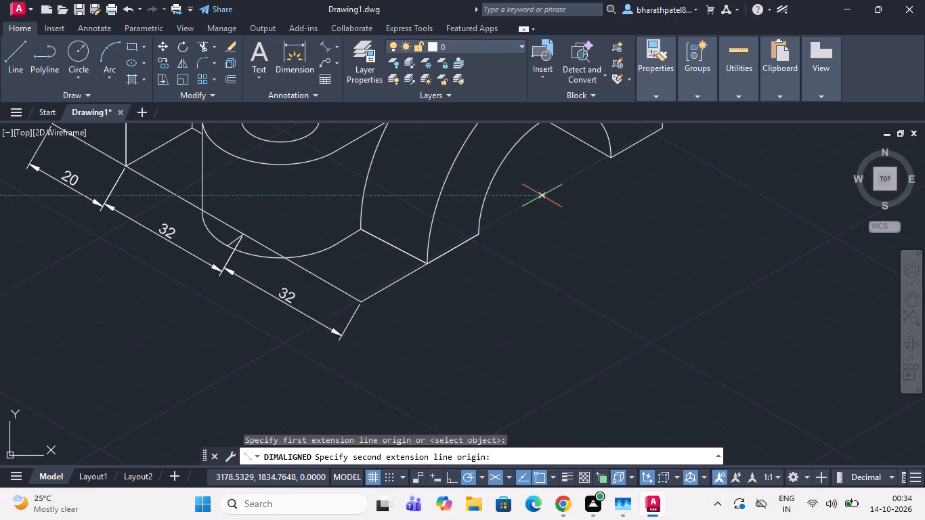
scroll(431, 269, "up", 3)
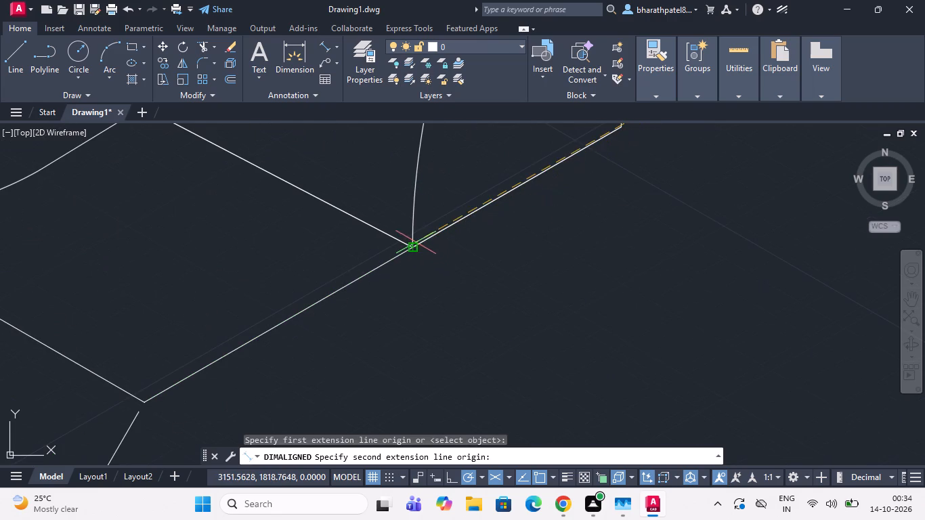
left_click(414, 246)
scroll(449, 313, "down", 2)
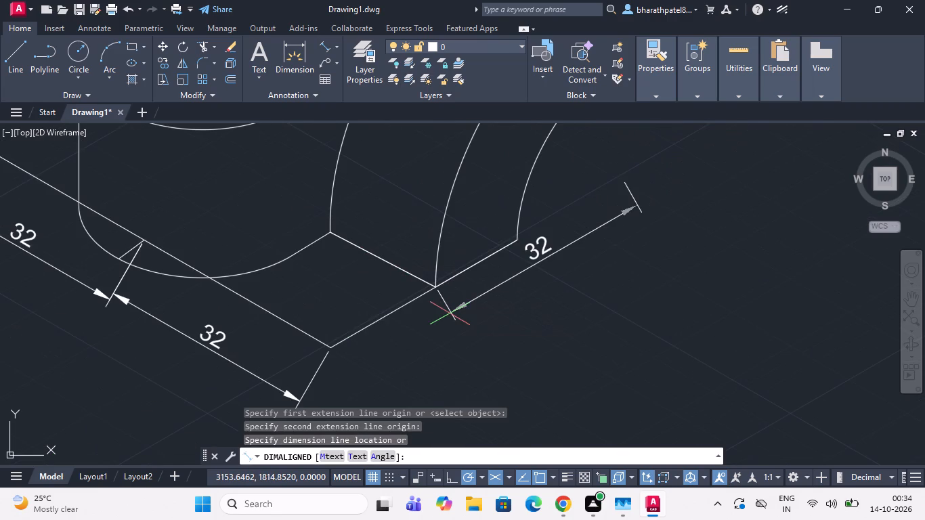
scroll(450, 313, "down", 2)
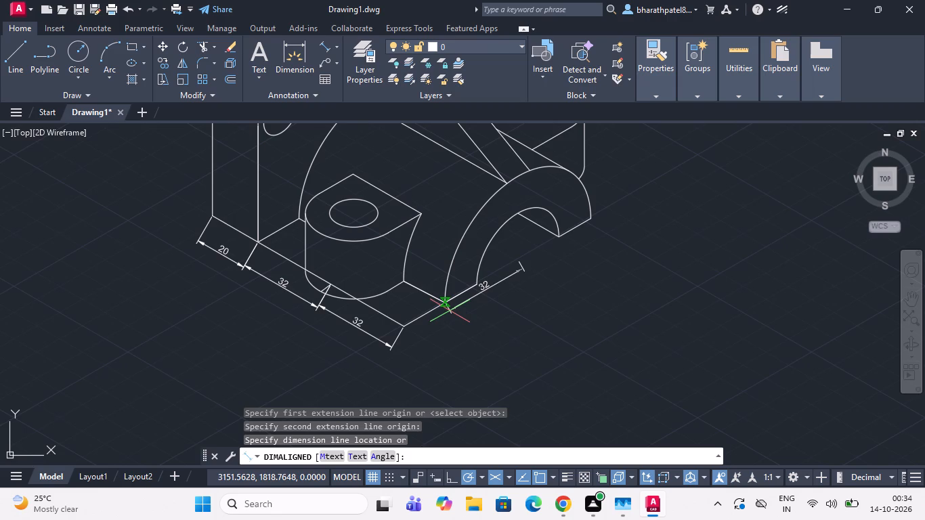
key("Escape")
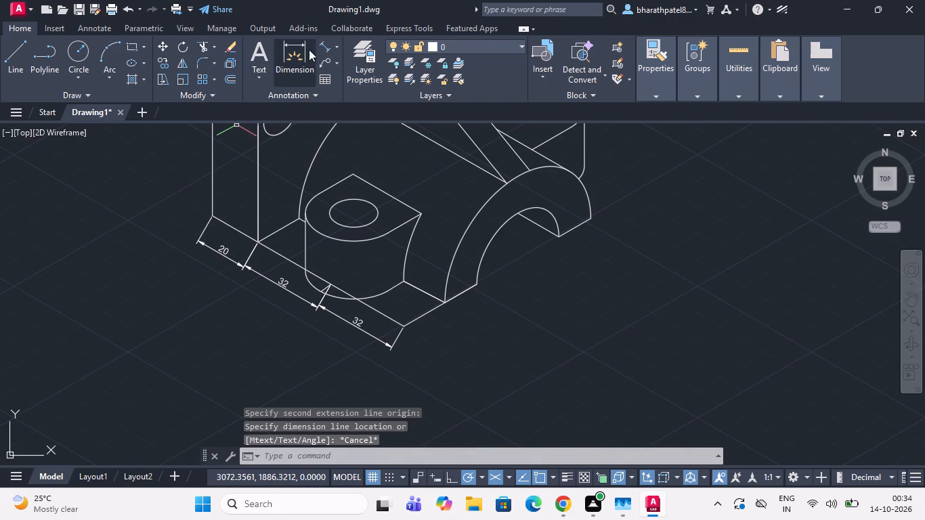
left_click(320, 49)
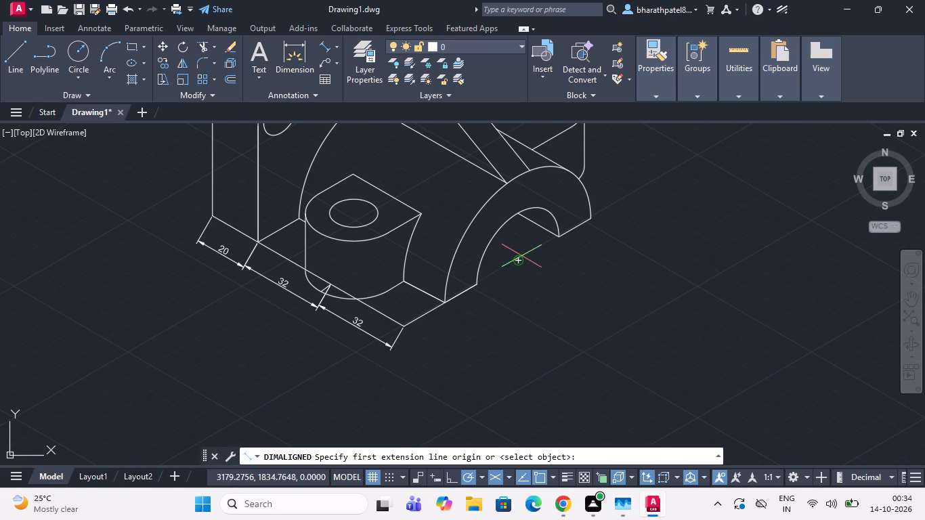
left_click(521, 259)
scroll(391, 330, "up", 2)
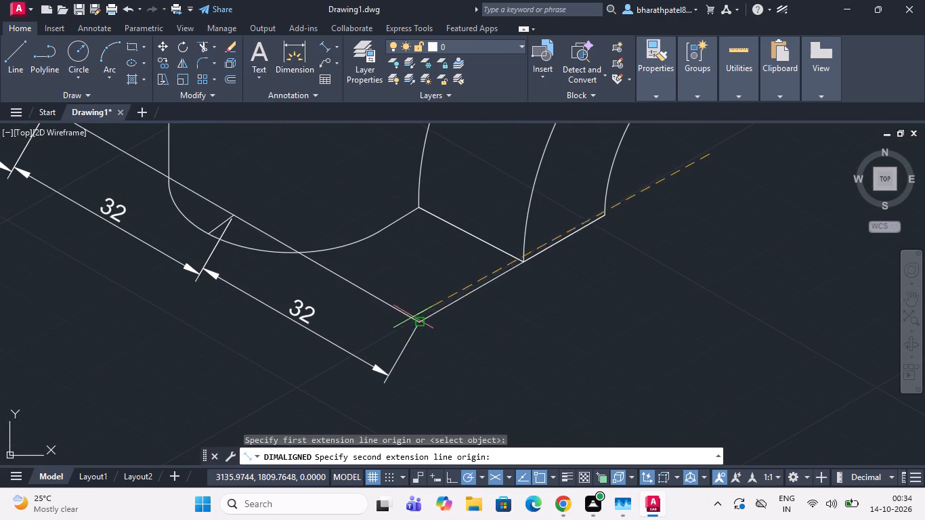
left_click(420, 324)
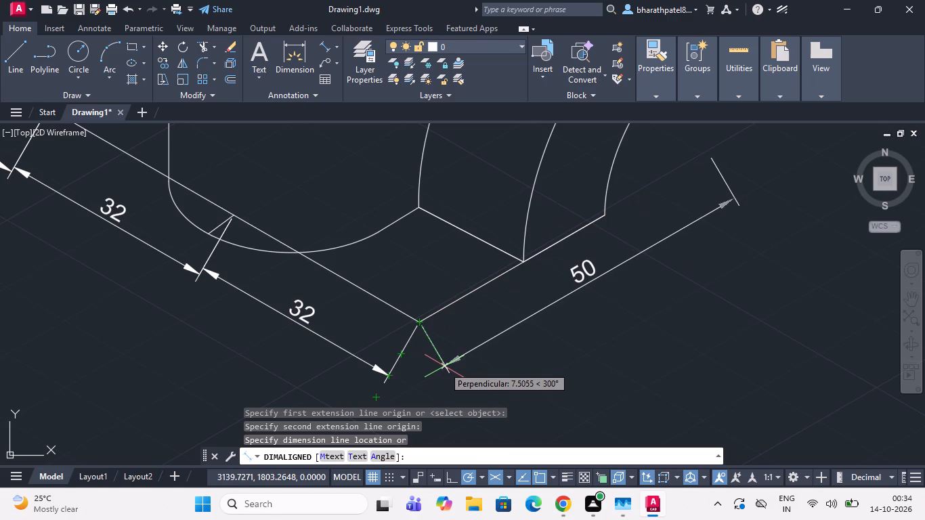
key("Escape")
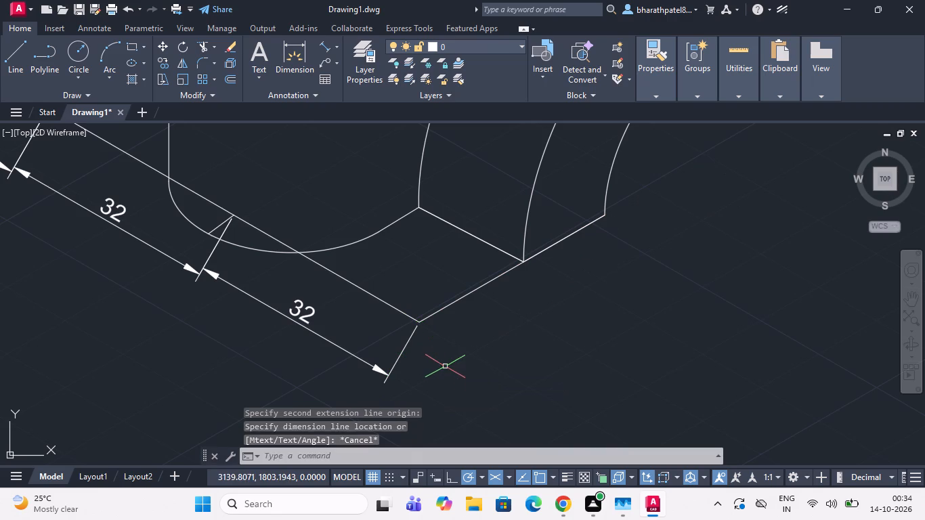
Draw a 40 line from the half-cylinder's centre along its front base edge, ending with a tick about 6.7 long at 150°.
scroll(422, 303, "down", 2)
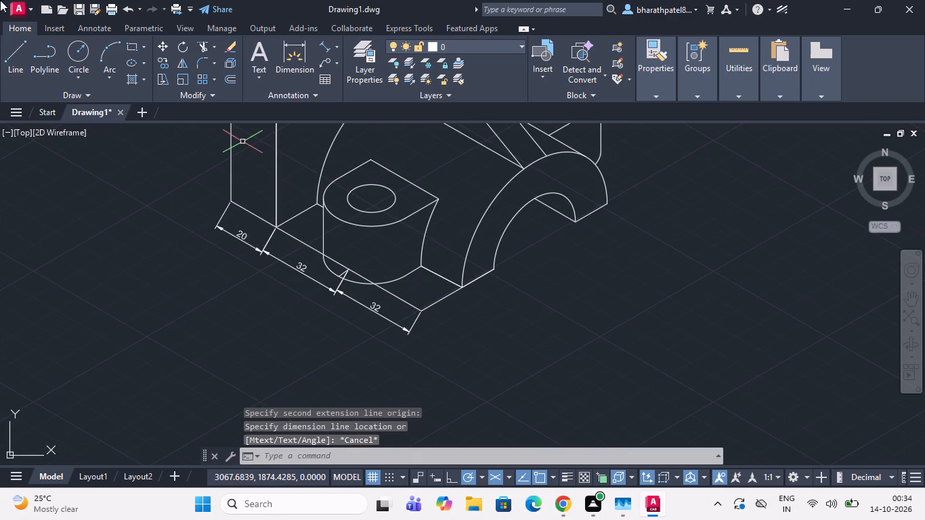
left_click(14, 58)
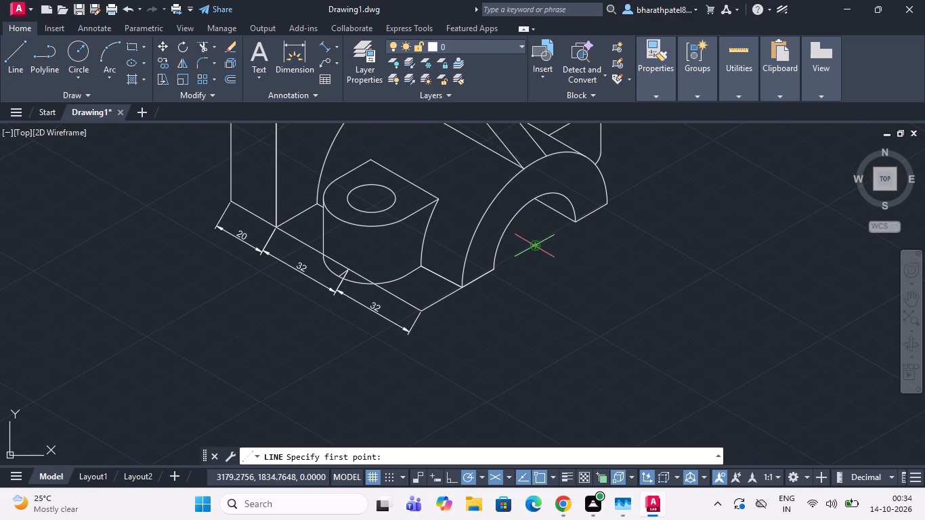
left_click(534, 245)
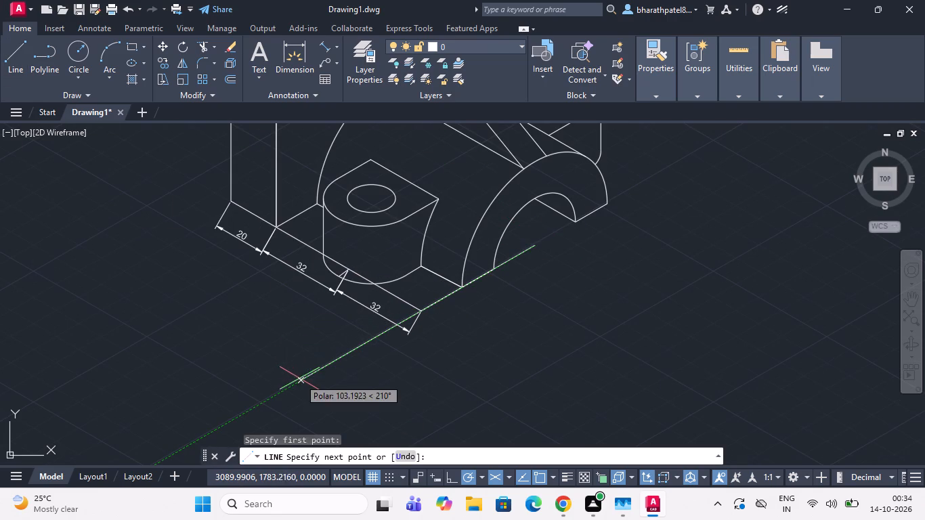
type("40")
key("Return")
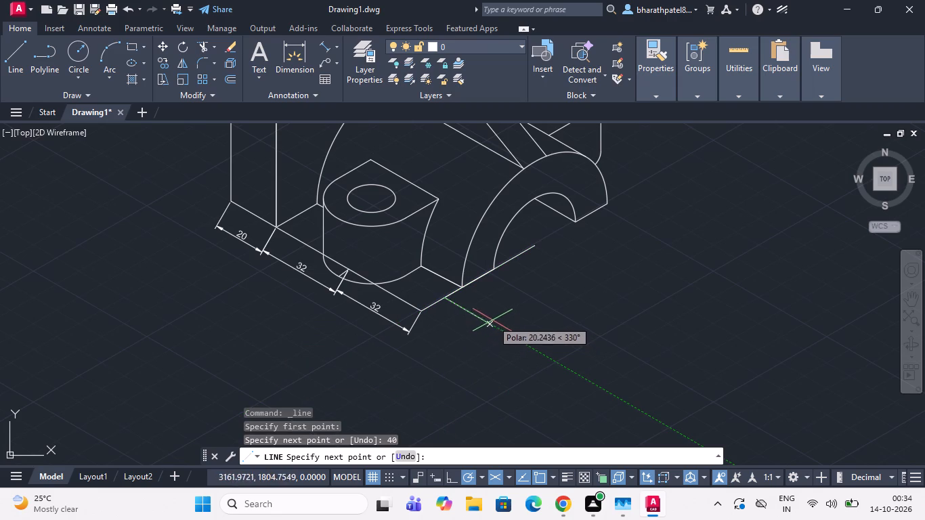
left_click(427, 290)
key("Escape")
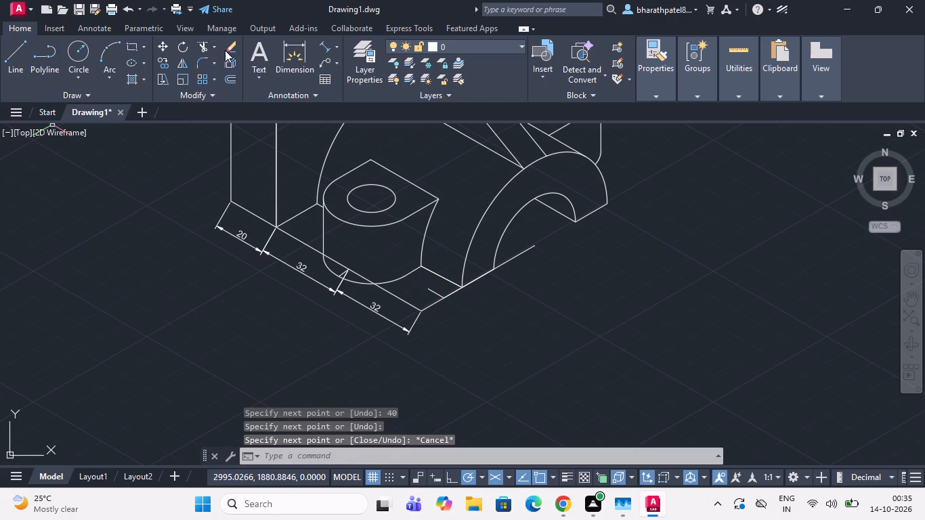
Add an aligned dimension from the half-cylinder's centre to the tick at the 40 line's end, offset outside the base edge.
left_click(325, 39)
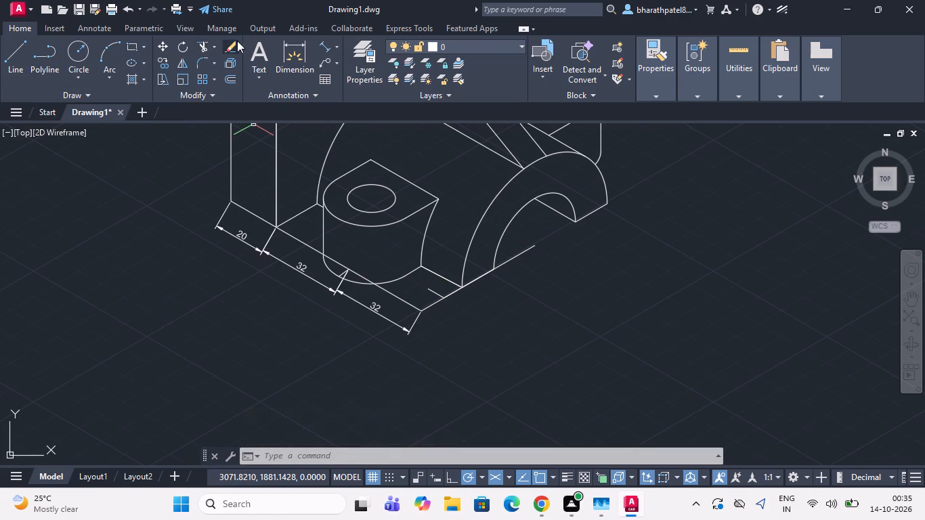
left_click(324, 47)
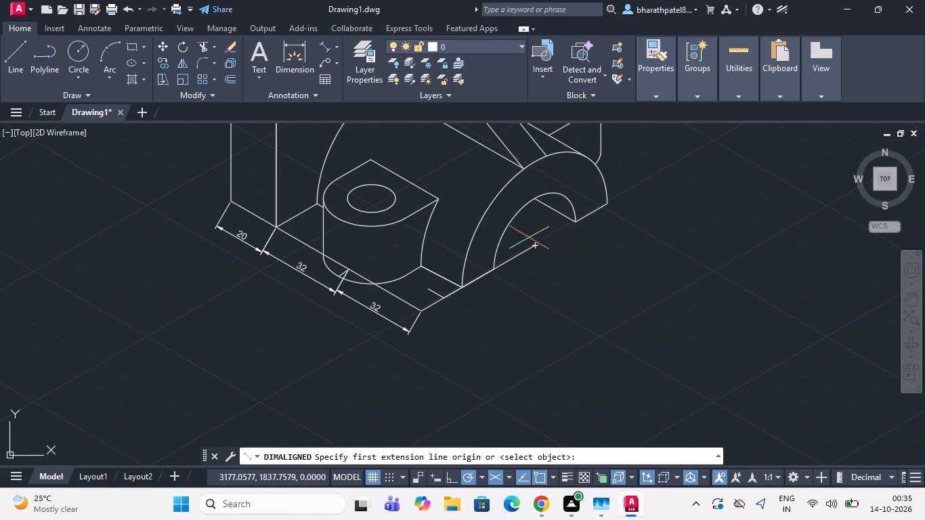
left_click(532, 246)
scroll(400, 318, "up", 2)
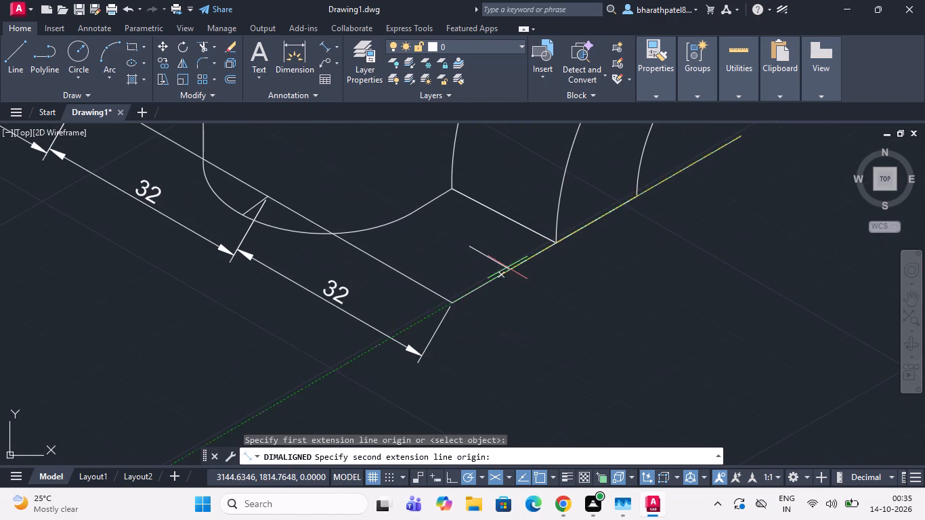
left_click(509, 267)
left_click(533, 320)
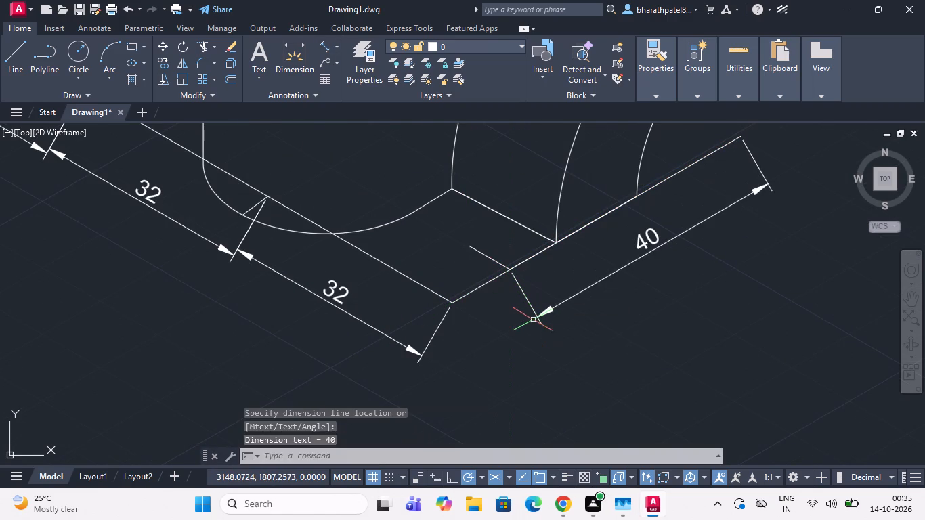
Delete the 40 construction line along the half-cylinder's base edge, keeping the short tick.
left_click(524, 259)
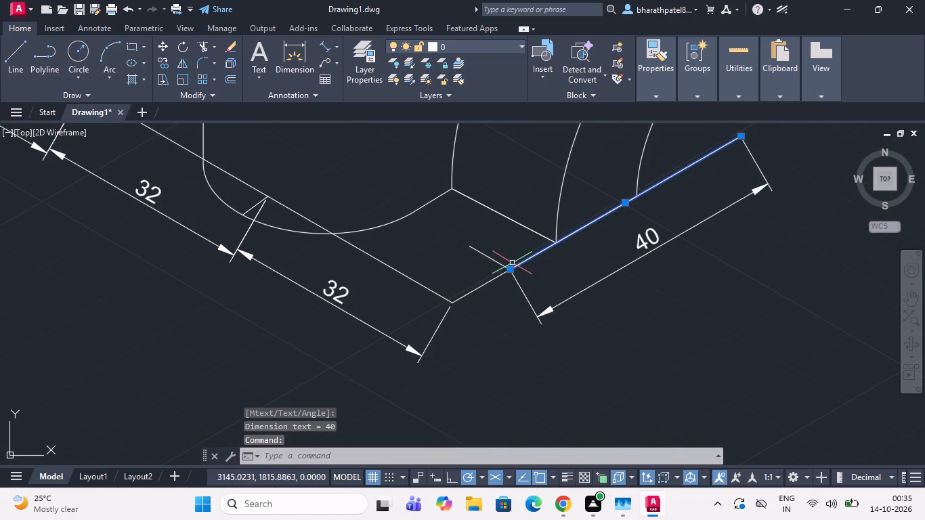
key("Delete")
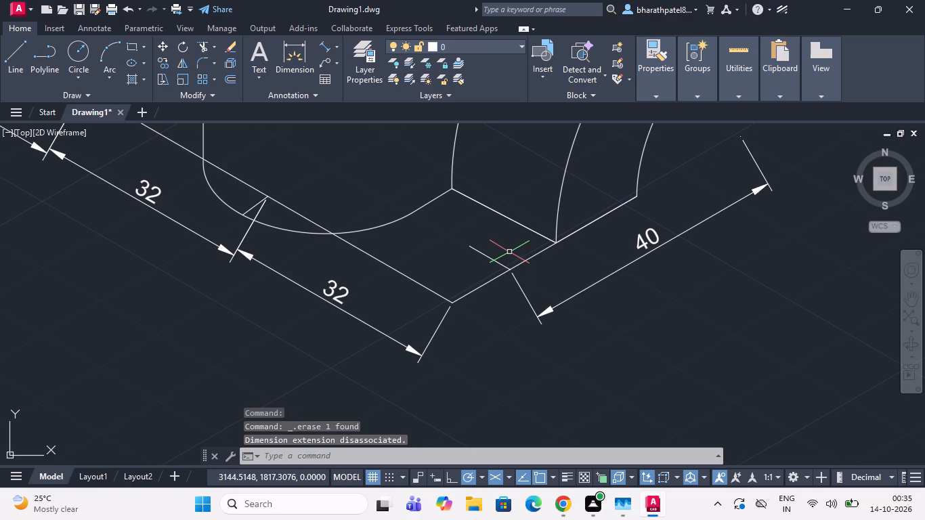
Draw a 40 line at 30° from the half-cylinder's centre past its far lower corner.
scroll(509, 252, "down", 2)
scroll(668, 190, "down", 2)
scroll(711, 165, "up", 3)
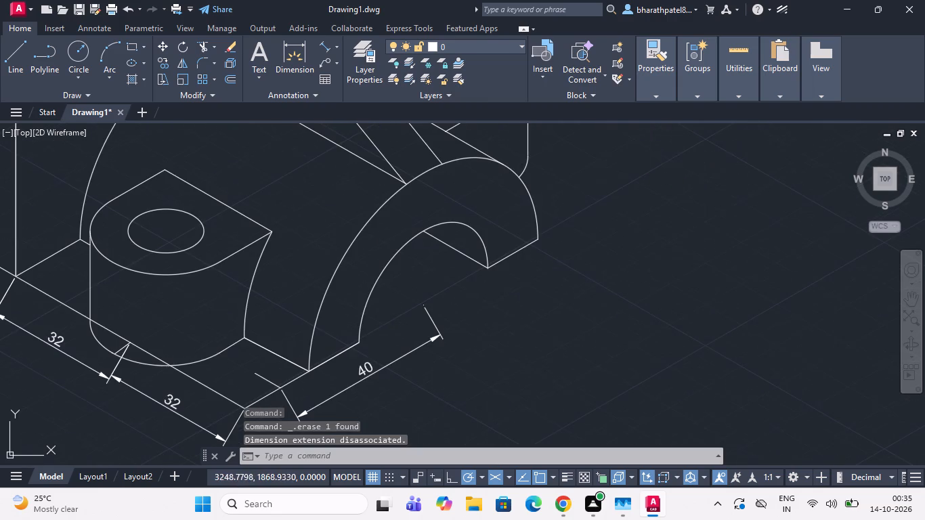
left_click(17, 53)
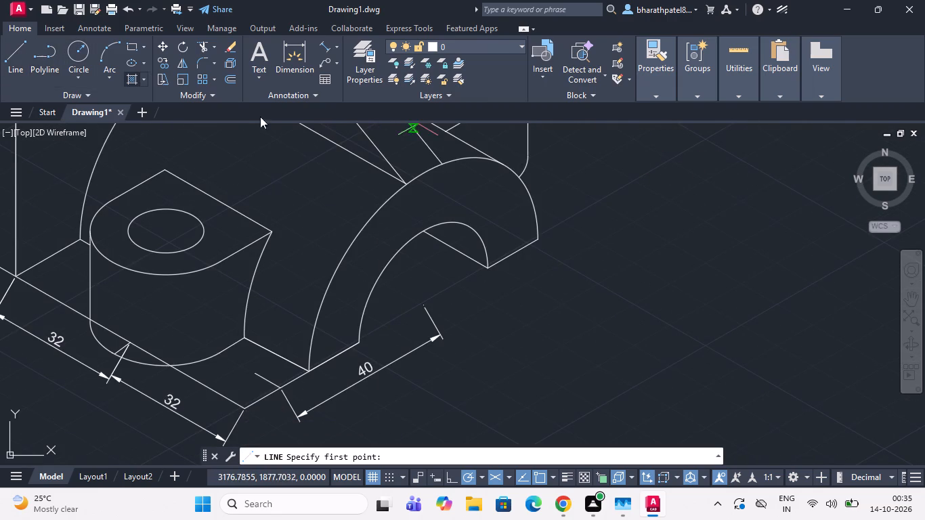
left_click_drag(422, 307, 429, 305)
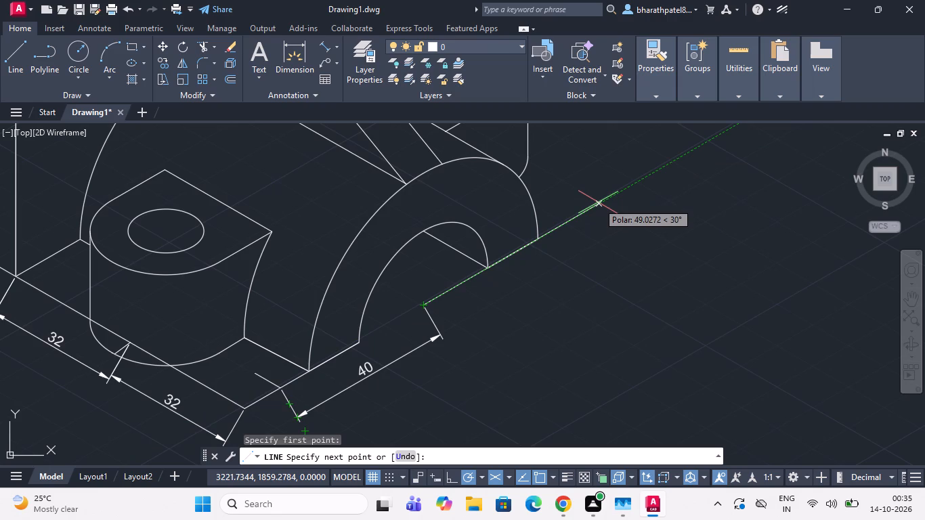
type("40")
key("Return")
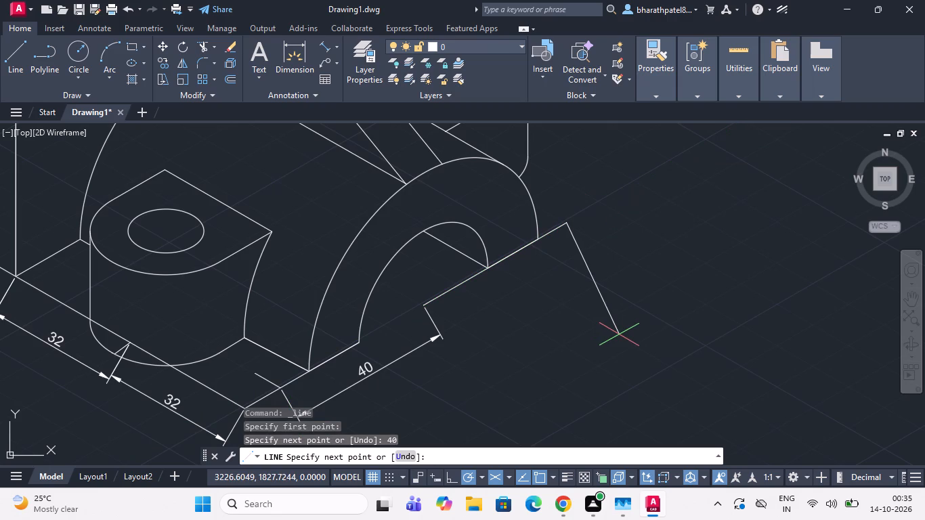
key("Escape")
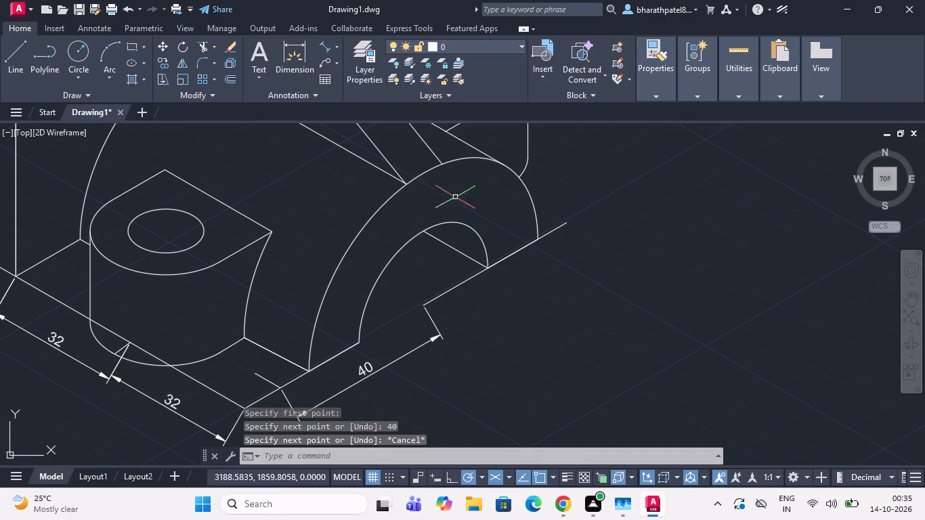
Add an aligned dimension along the new 40 line, in line with the existing 40 dimension.
left_click(324, 43)
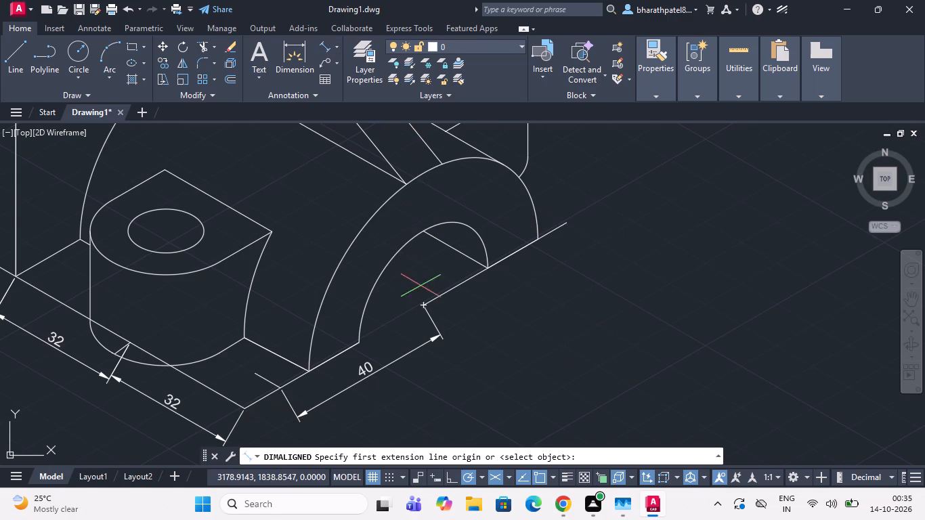
left_click(423, 307)
scroll(588, 225, "up", 2)
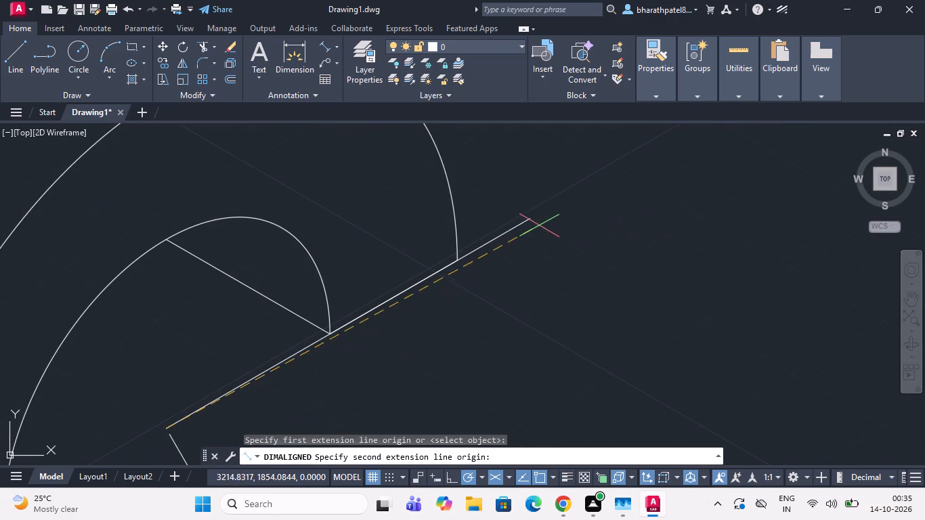
left_click(531, 217)
scroll(531, 217, "down", 2)
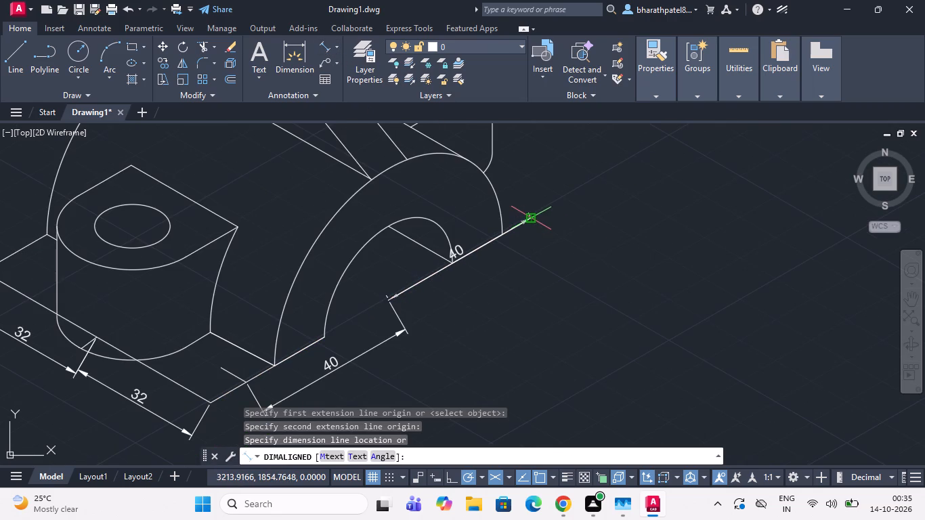
left_click(545, 248)
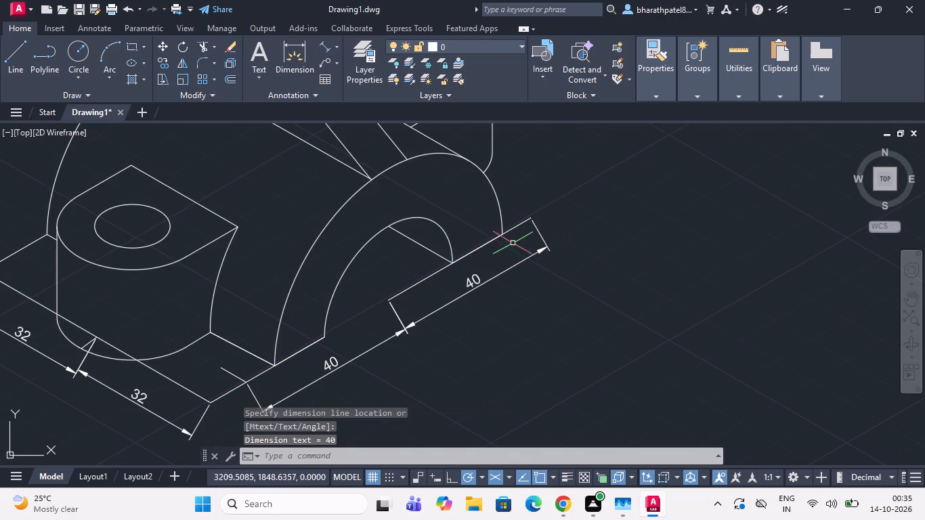
Delete the 40 construction line running past the half-cylinder's far lower corner.
left_click(431, 277)
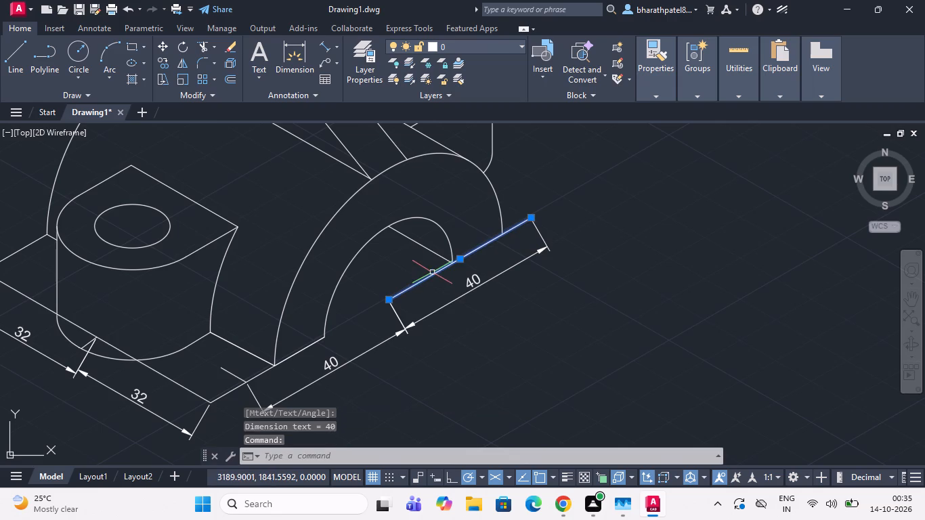
key("Delete")
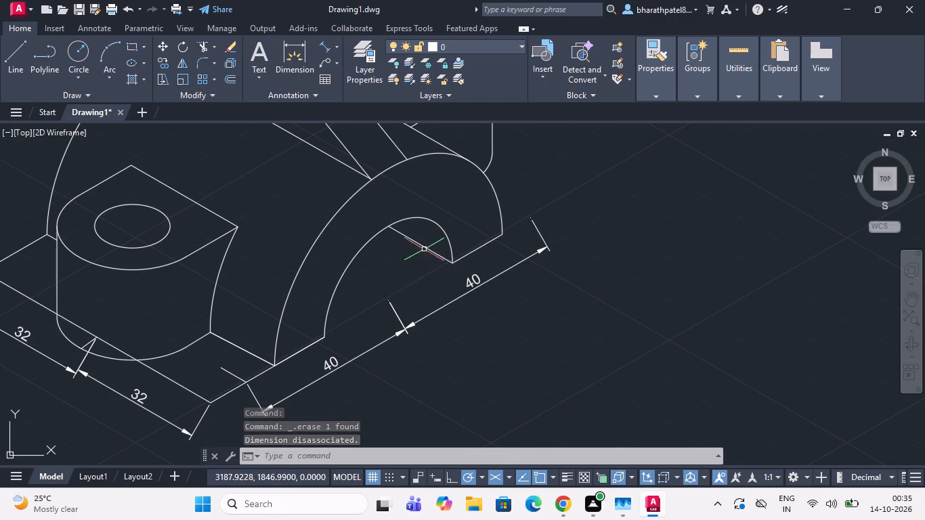
Add an aligned dimension for the full height of the upright plate's outer vertical edge, placed just outside the plate.
scroll(418, 242, "down", 2)
scroll(260, 259, "down", 2)
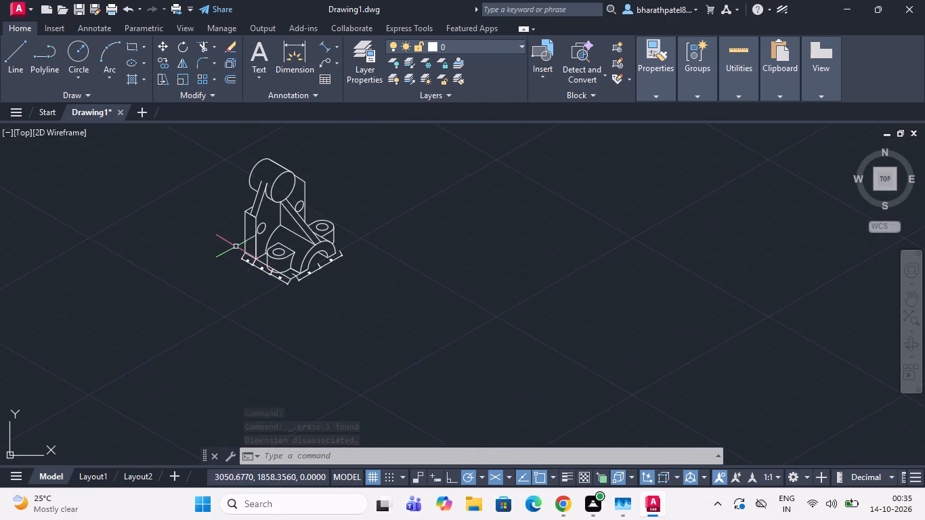
scroll(230, 234, "up", 3)
left_click(321, 43)
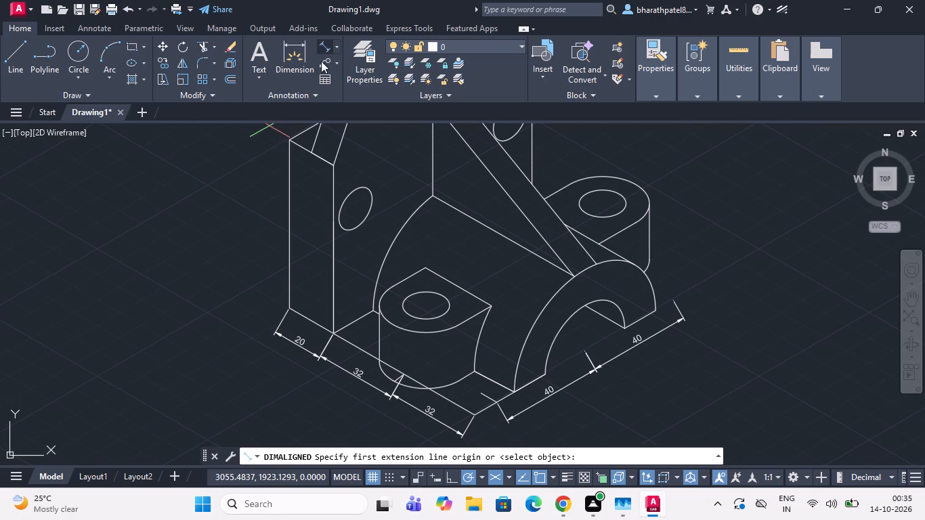
left_click(292, 305)
scroll(291, 306, "down", 1)
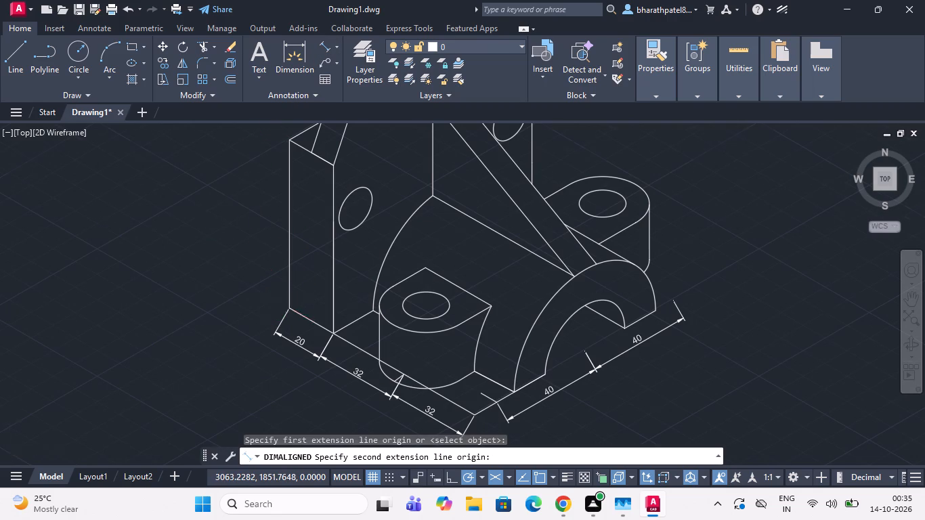
scroll(291, 306, "down", 1)
scroll(290, 252, "up", 3)
left_click(293, 204)
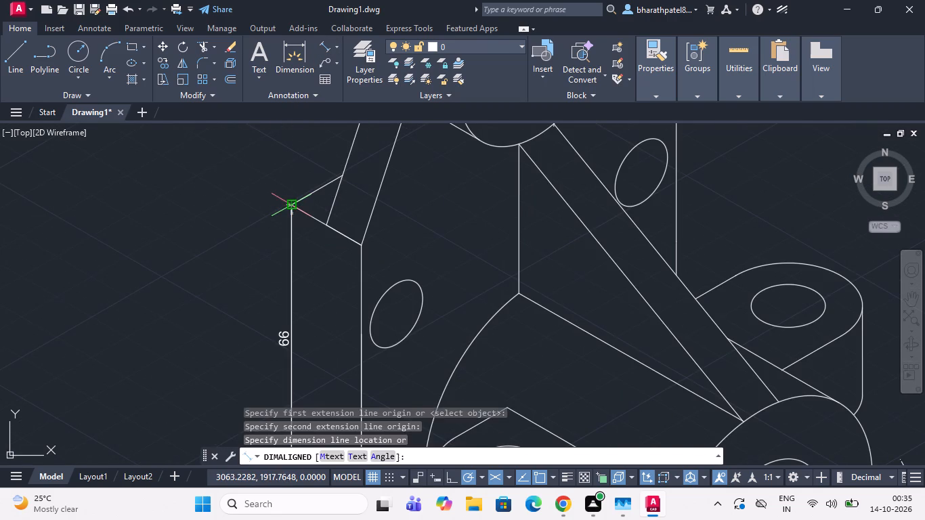
scroll(293, 204, "down", 2)
scroll(276, 223, "up", 1)
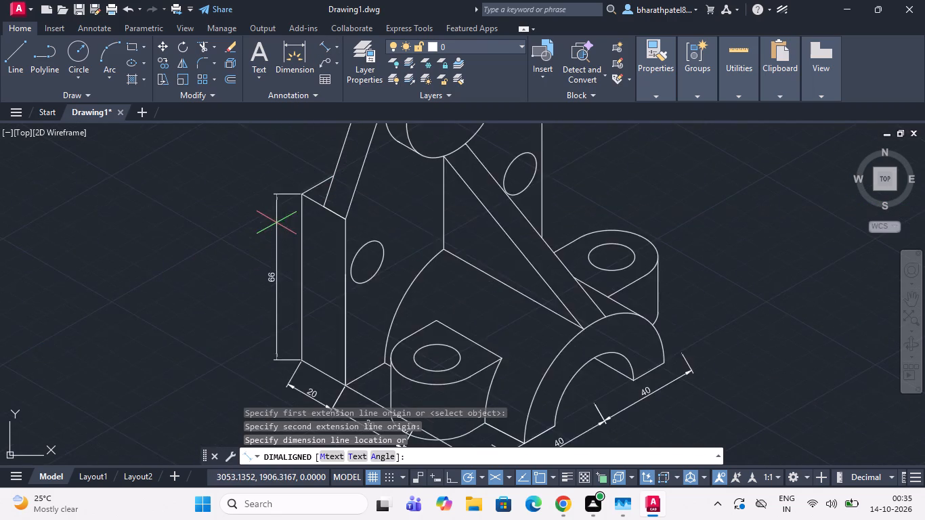
scroll(276, 223, "up", 1)
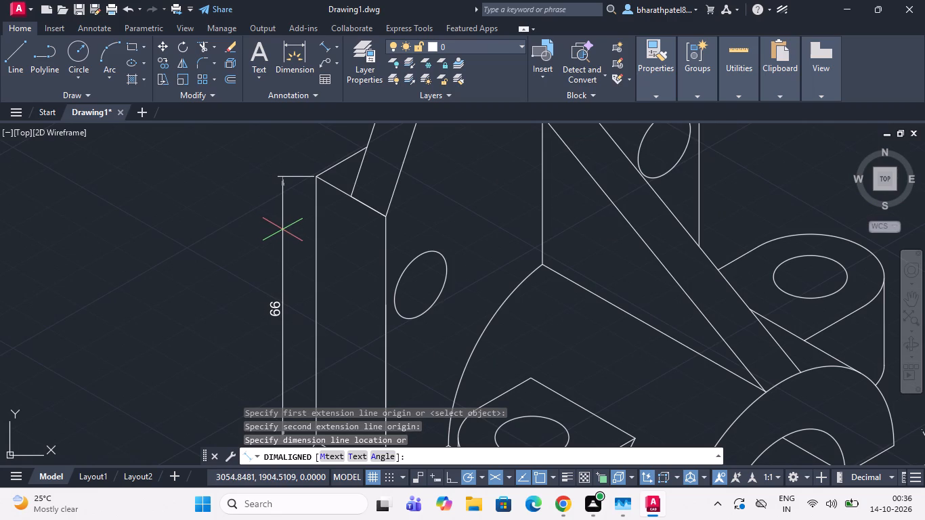
left_click(278, 227)
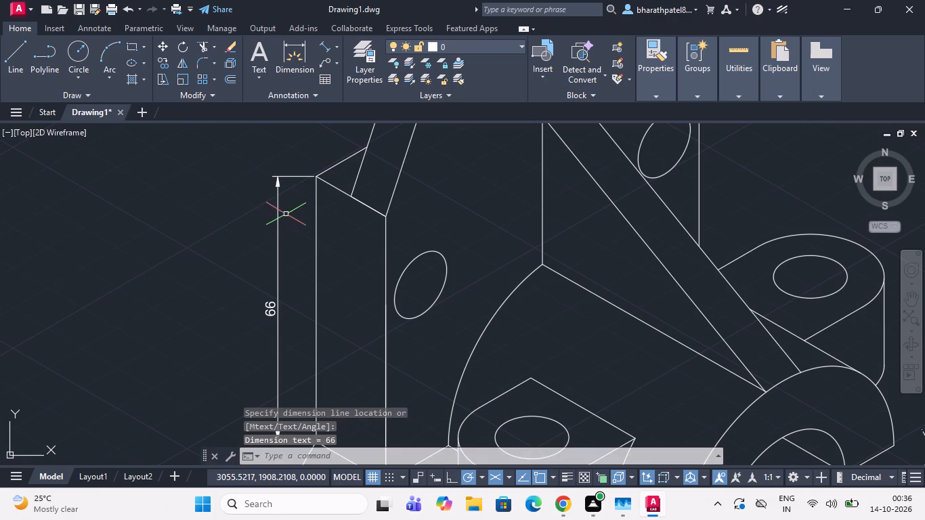
Draw a short construction line from the centre of the plate's near hole, parallel to the isometric axis, across the plate's front vertical edge.
scroll(349, 236, "down", 2)
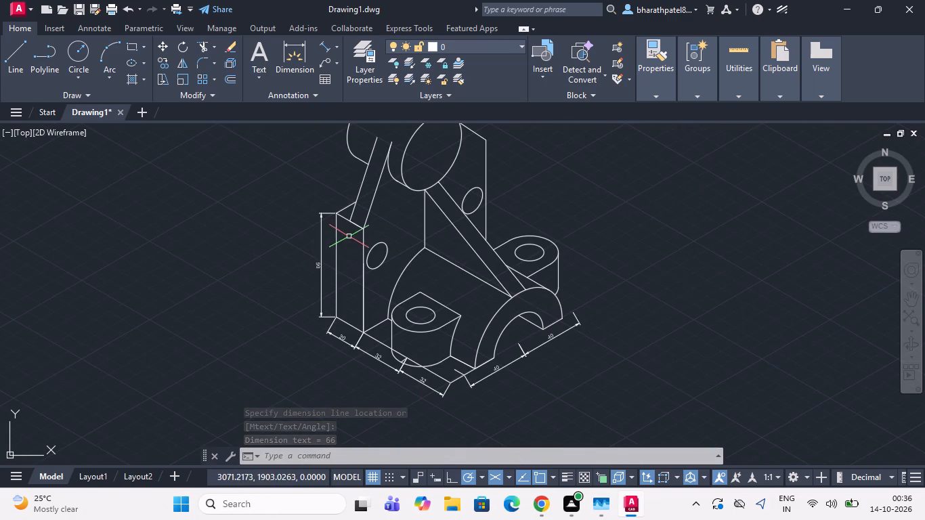
scroll(352, 285, "up", 2)
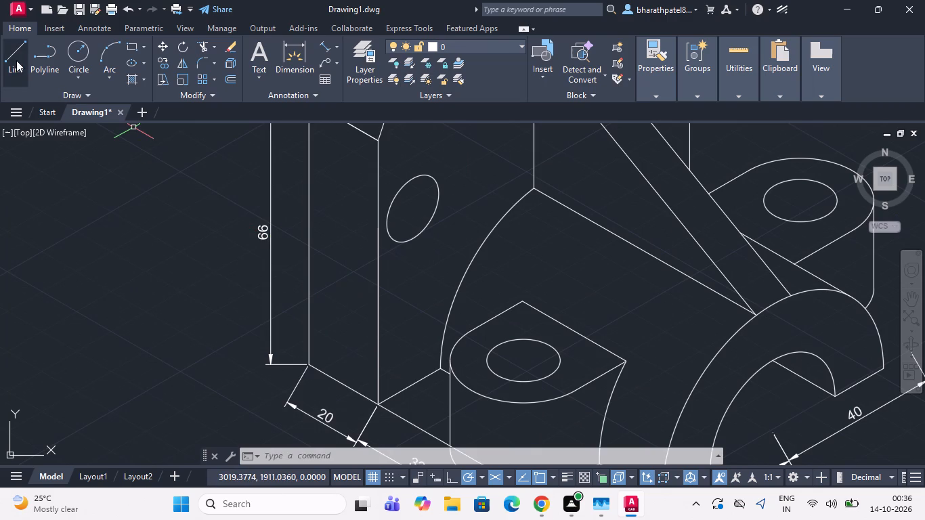
left_click(12, 56)
left_click(411, 209)
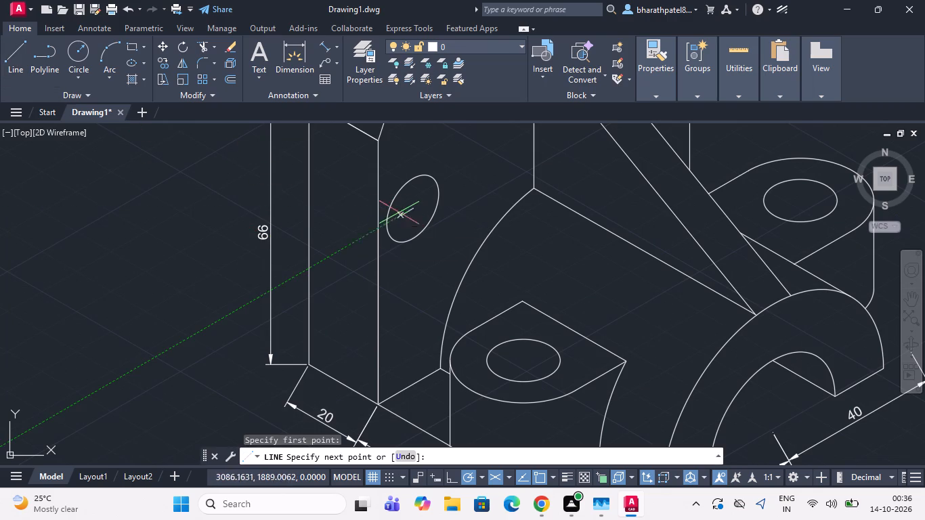
left_click(359, 245)
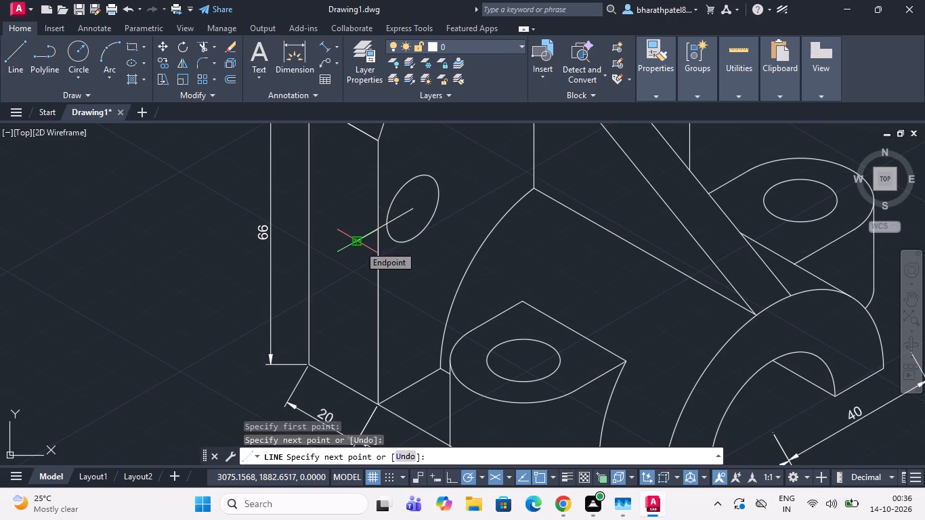
key("Escape")
Add an aligned vertical dimension from the plate's front bottom corner up to where the construction line crosses the front edge.
left_click(328, 46)
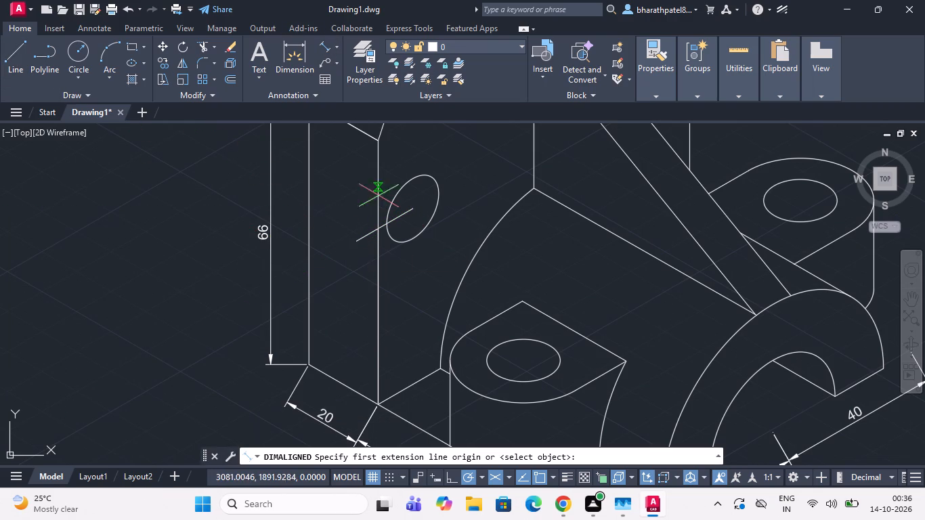
left_click(379, 401)
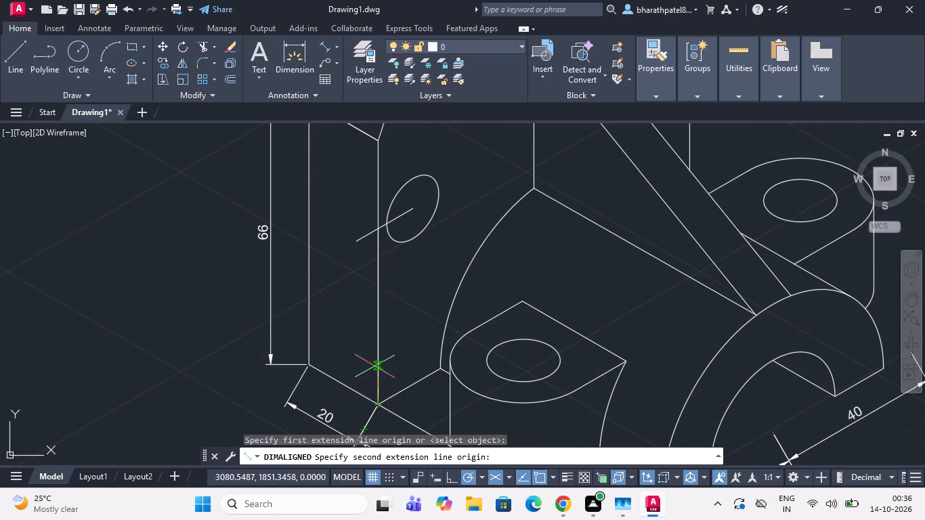
scroll(374, 366, "up", 2)
scroll(374, 328, "down", 3)
scroll(381, 269, "up", 2)
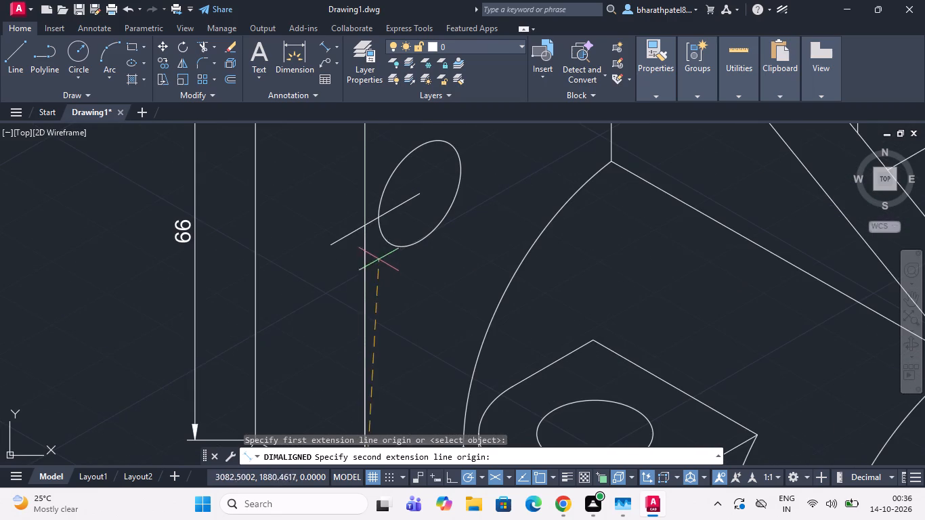
left_click(366, 224)
left_click(320, 229)
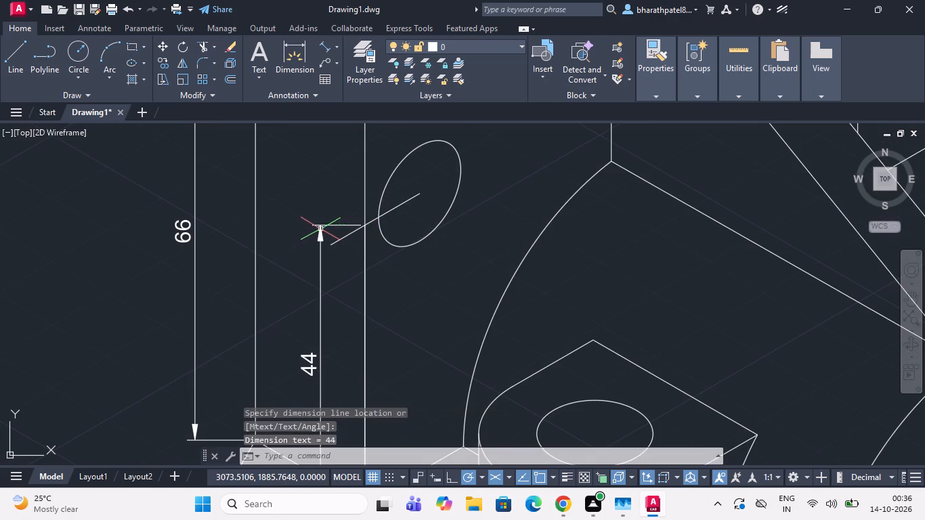
Delete the construction line running from the near hole's centre.
left_click(337, 242)
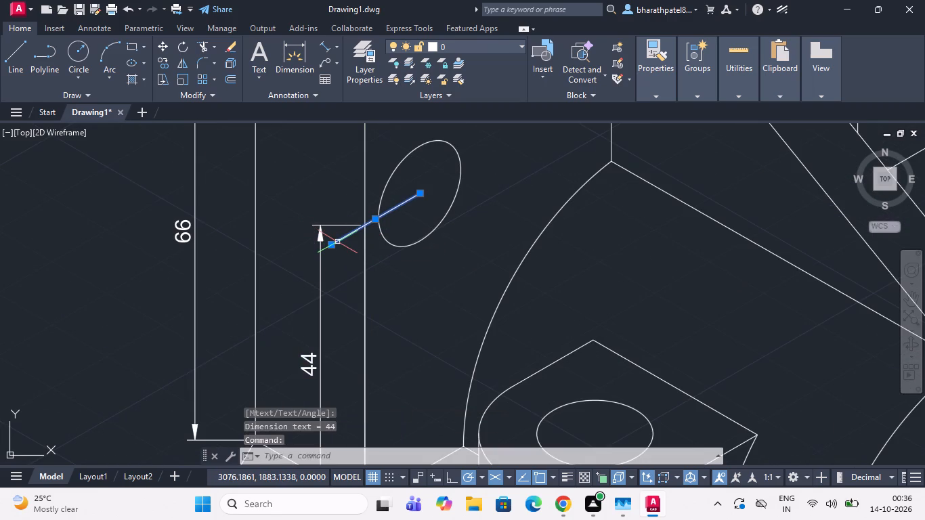
key("Delete")
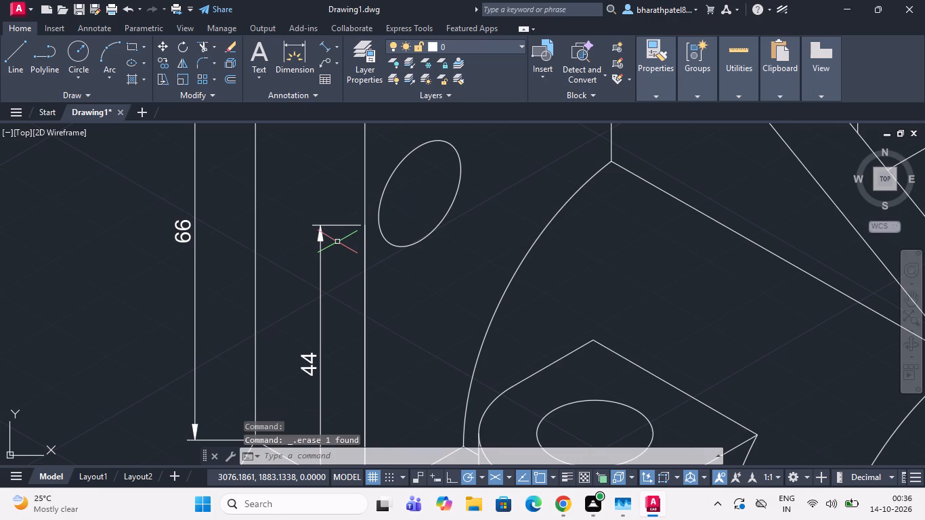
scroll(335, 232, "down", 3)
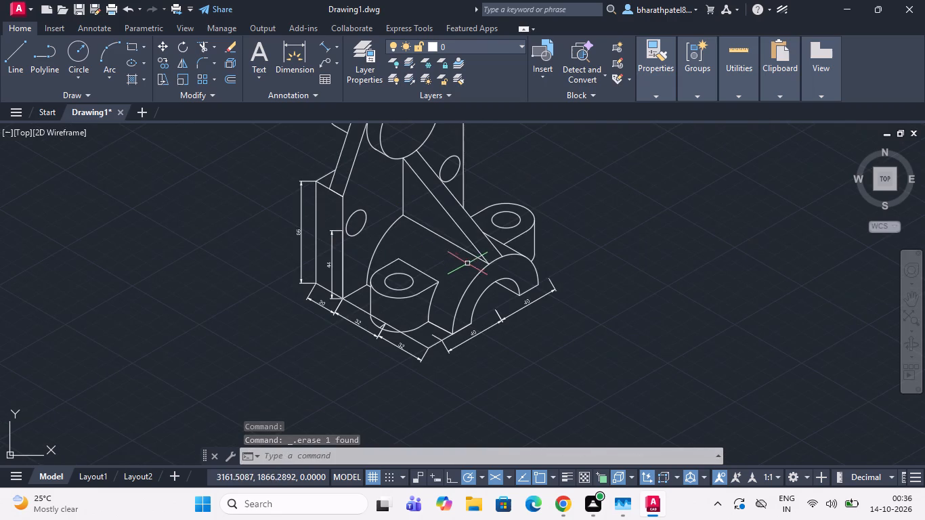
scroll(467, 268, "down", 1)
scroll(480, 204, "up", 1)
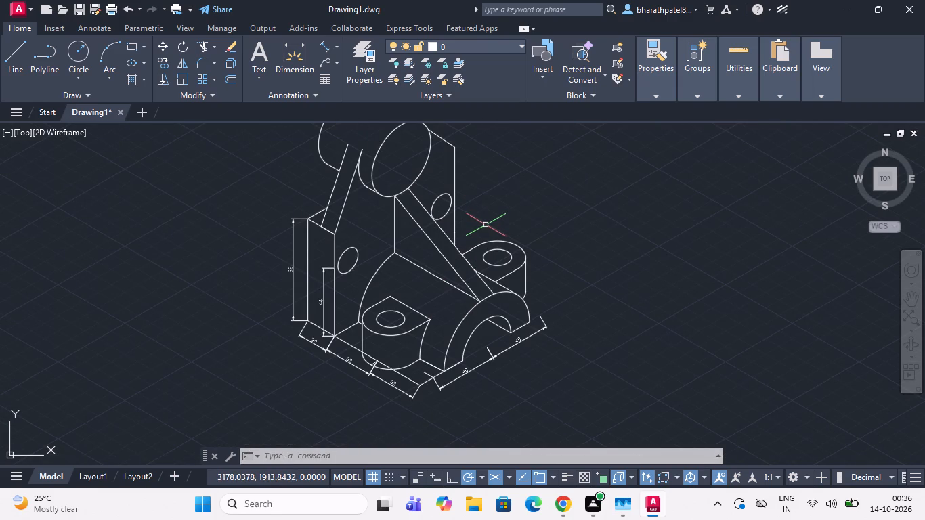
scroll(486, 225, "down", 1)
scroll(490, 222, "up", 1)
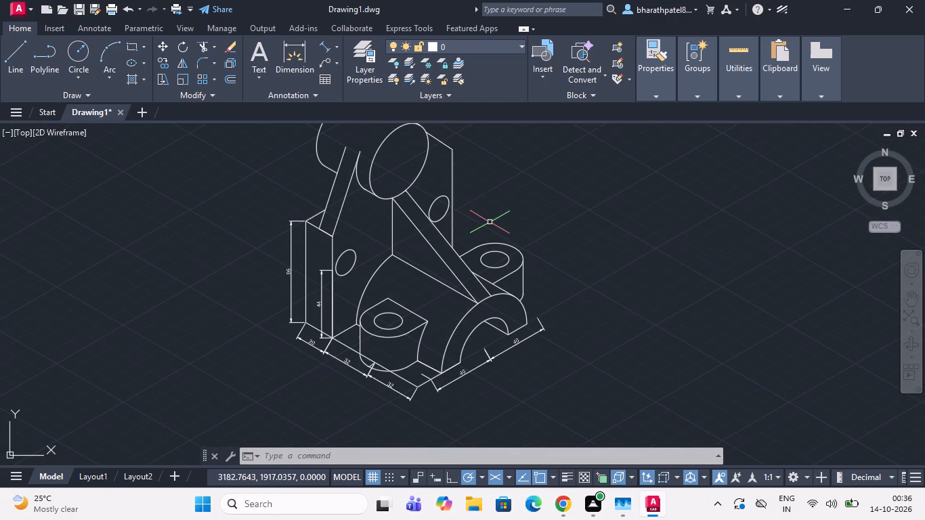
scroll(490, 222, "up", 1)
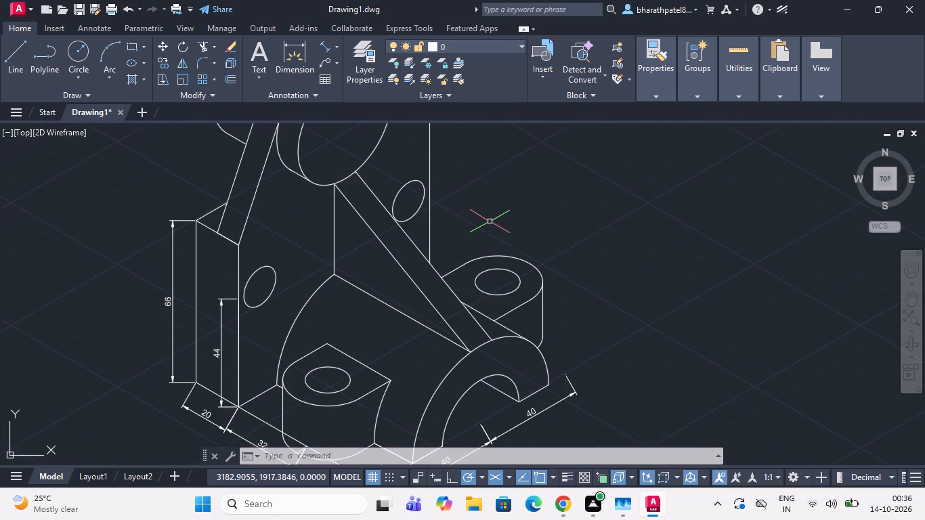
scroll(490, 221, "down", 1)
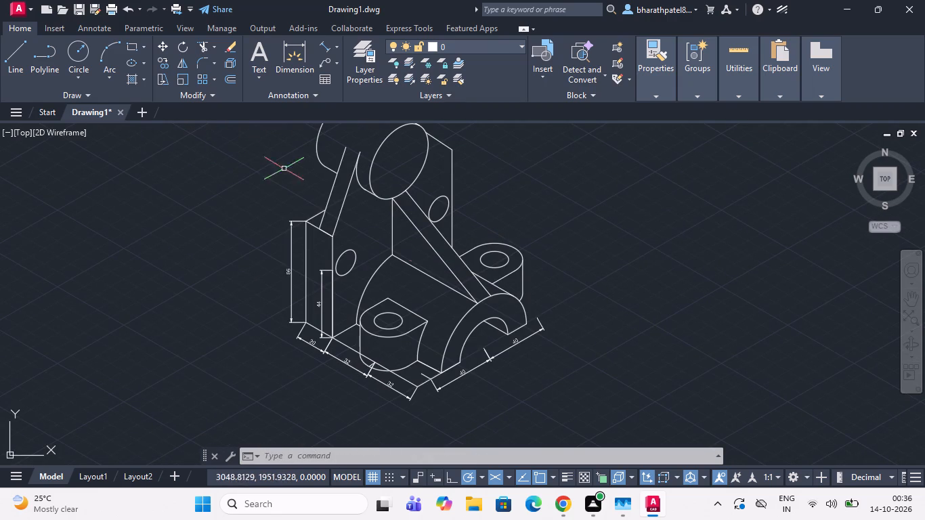
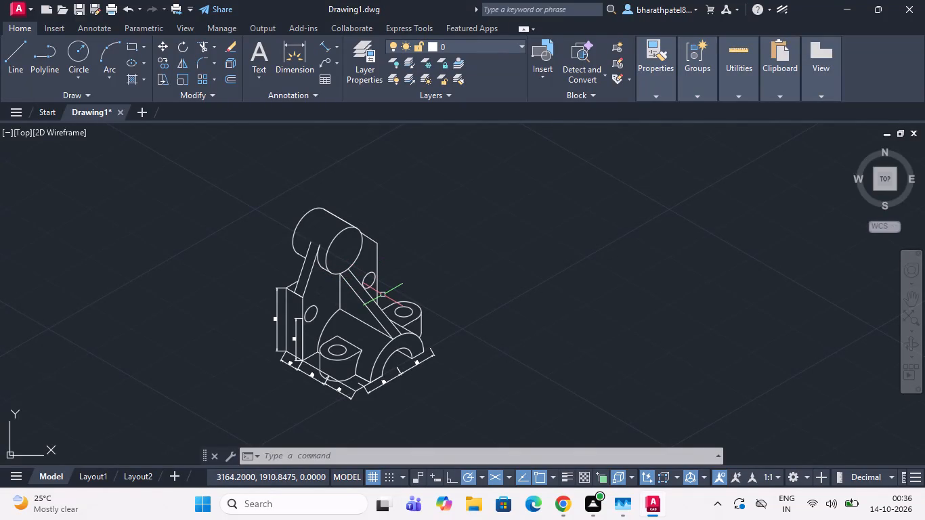
Draw a 22 mm diameter isocircle on the right isoplane, centred on the upper cylinder's front face.
scroll(380, 306, "up", 2)
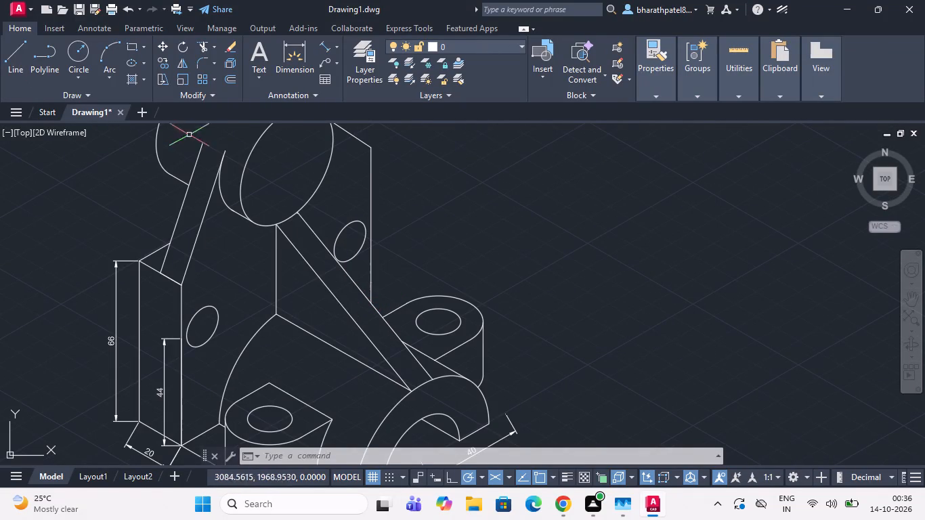
scroll(197, 144, "down", 2)
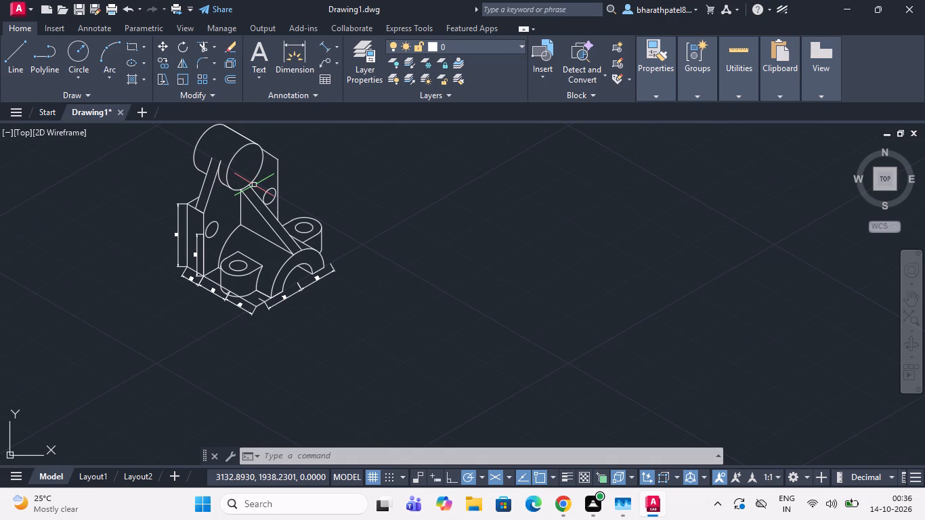
key("e")
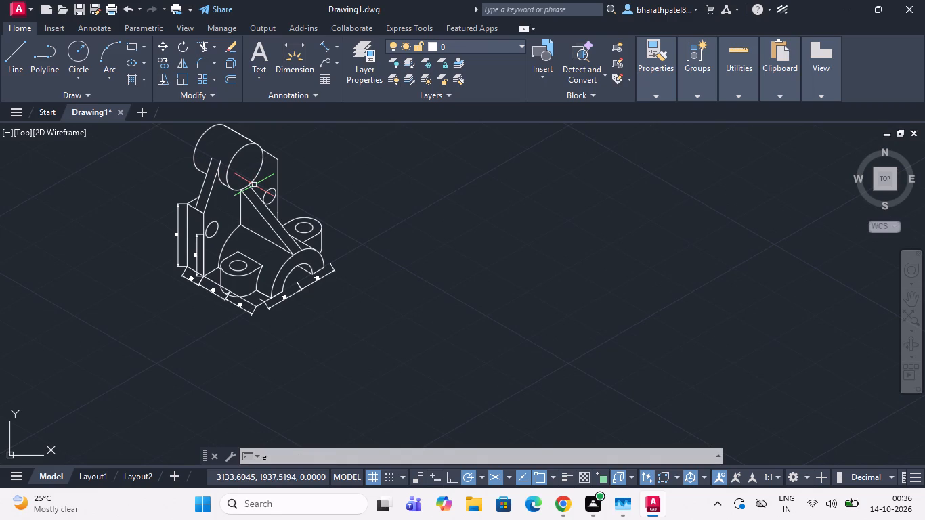
type("ll")
key("Return")
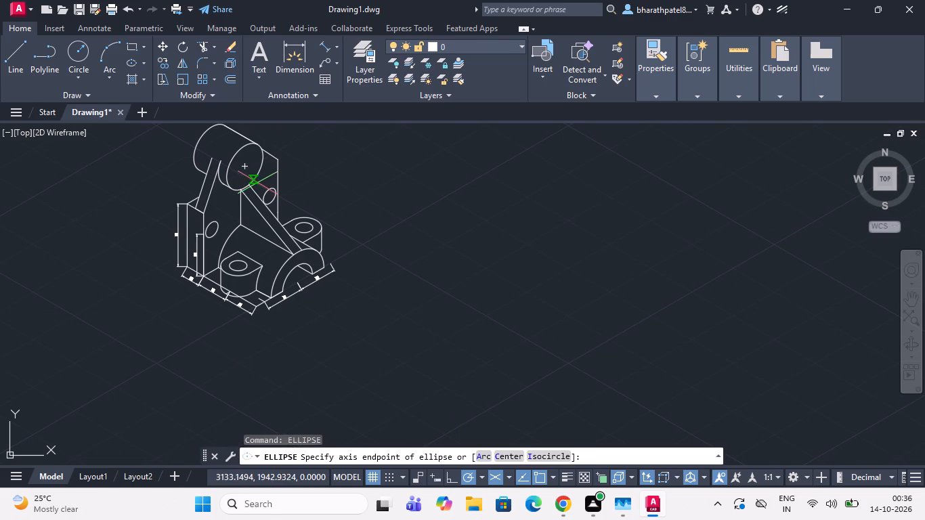
left_click(533, 458)
scroll(488, 391, "down", 1)
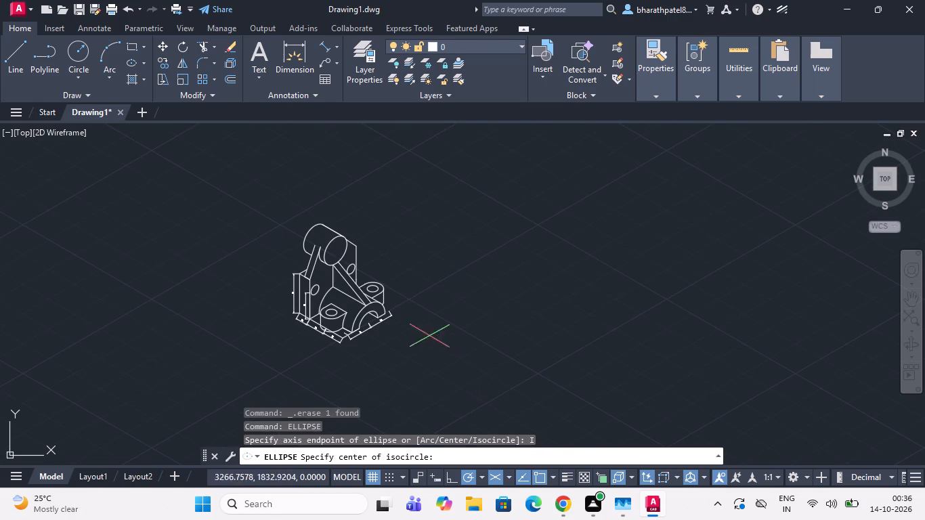
scroll(295, 229, "up", 2)
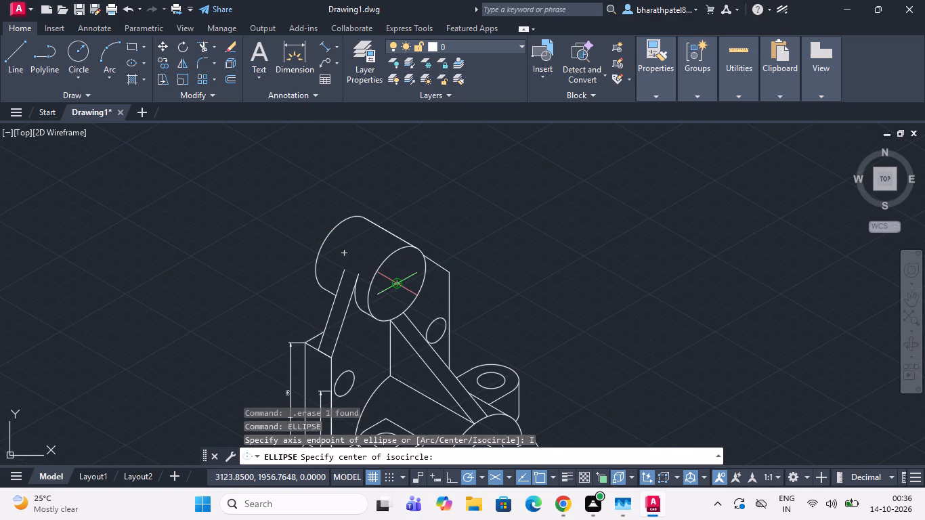
left_click(397, 284)
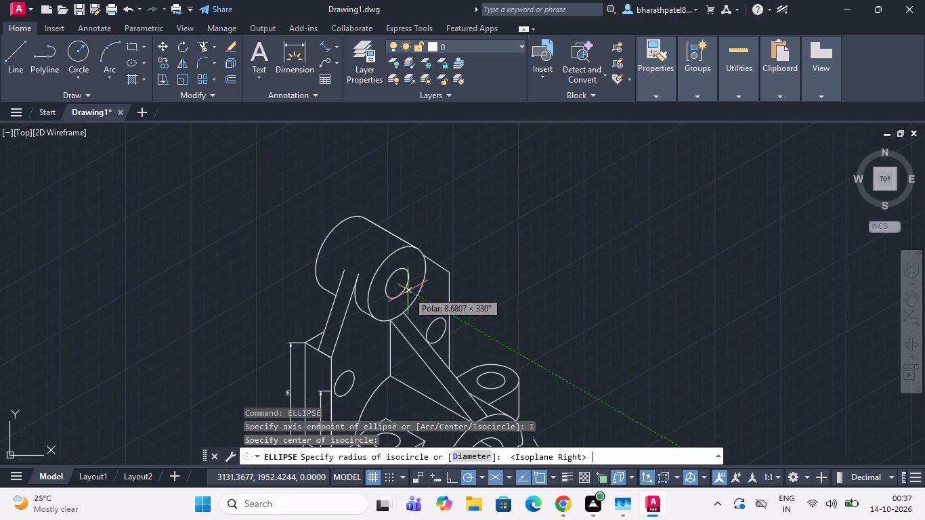
left_click(473, 457)
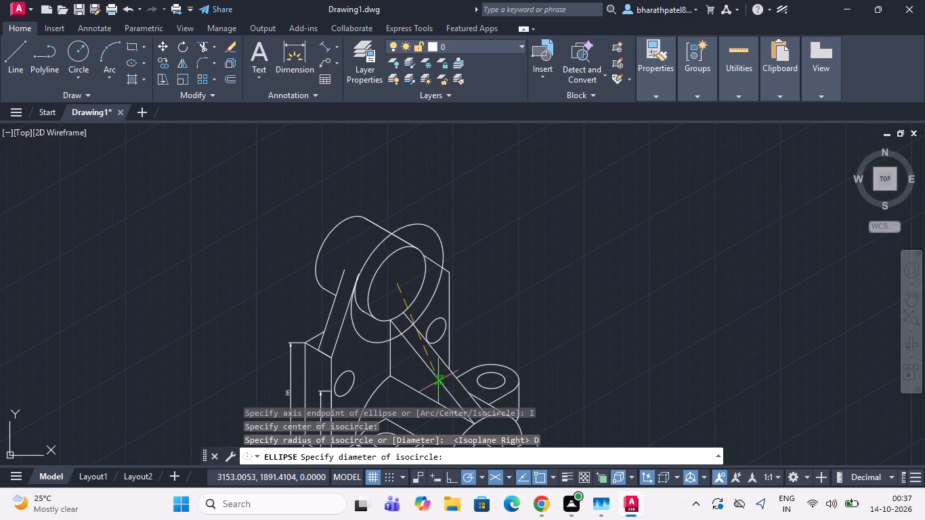
type("22")
key("Return")
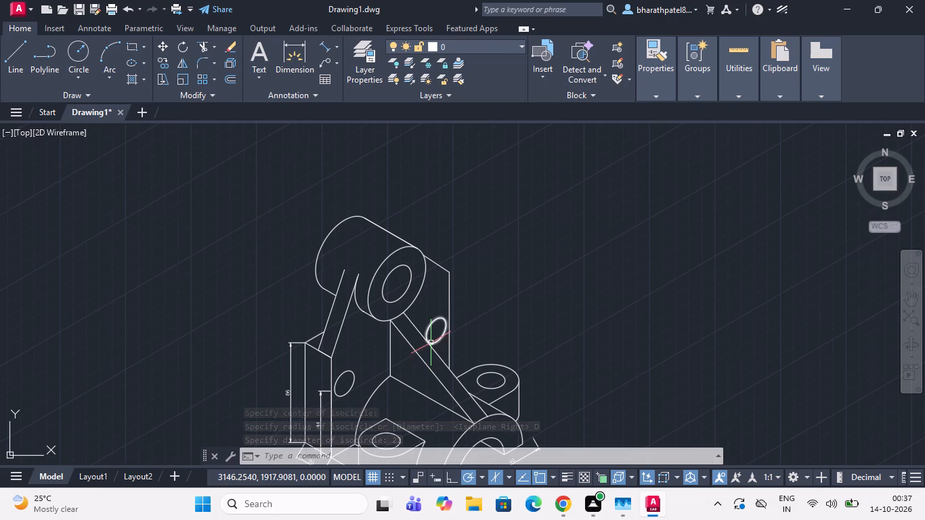
Draw a construction line from the near hole's centre along the isometric axis to just past the upright plate's inner vertical edge.
scroll(445, 330, "down", 2)
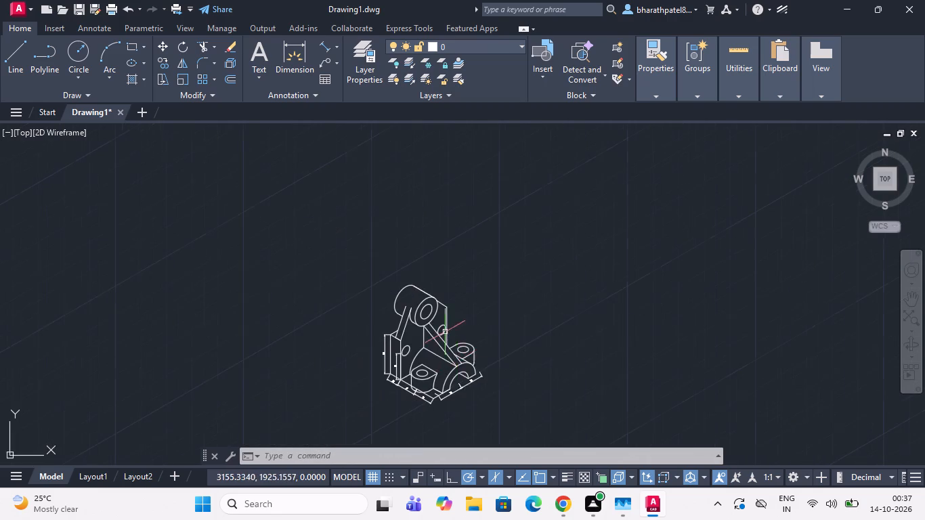
scroll(460, 391, "up", 2)
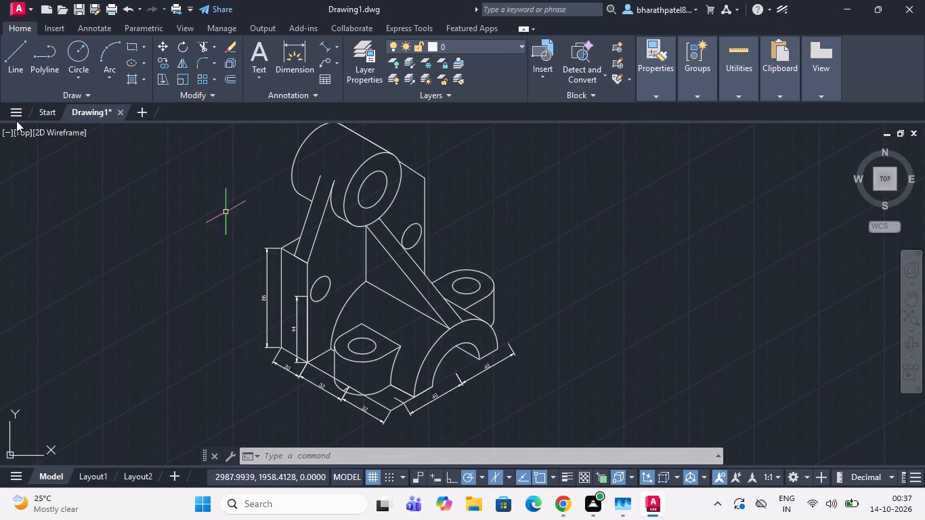
left_click(12, 54)
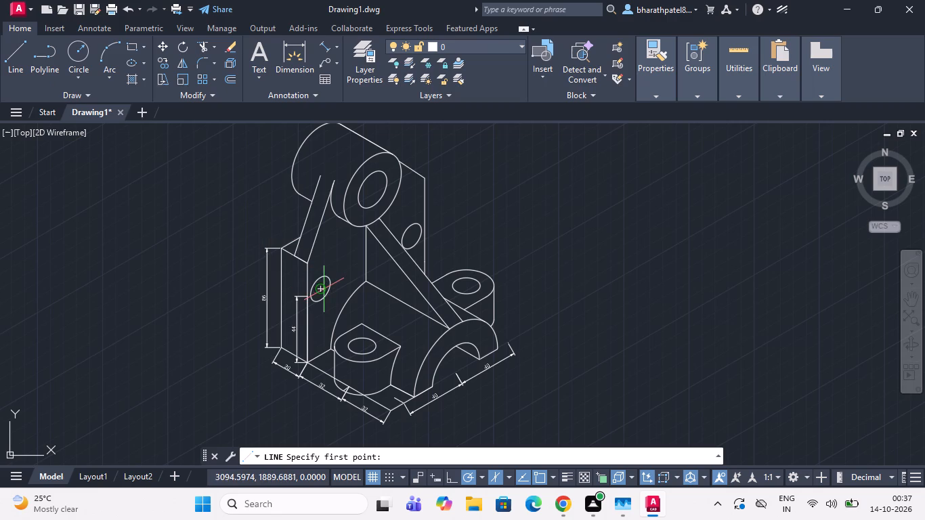
left_click(318, 287)
scroll(341, 274, "up", 3)
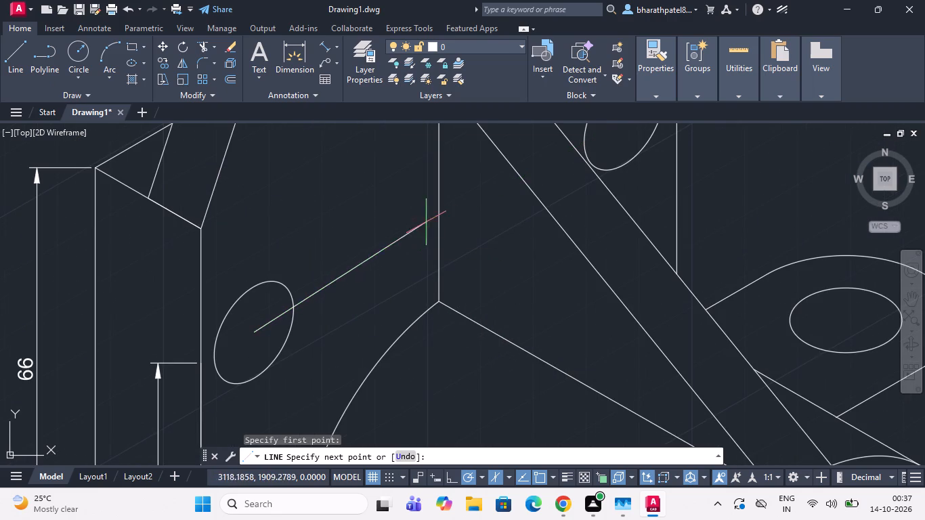
left_click(456, 211)
key("Escape")
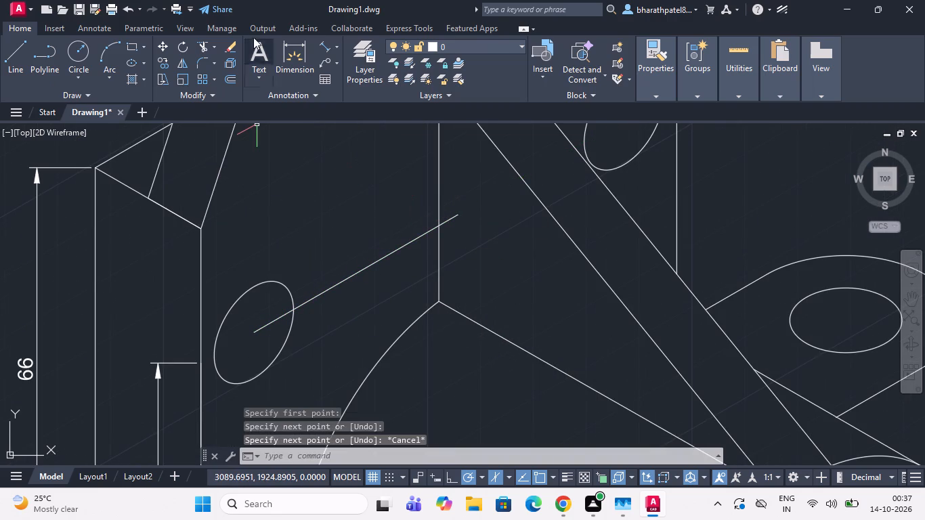
Add an aligned dimension between the near hole's centre and the construction line's crossing with the inner vertical edge, placed just above the line.
left_click(321, 46)
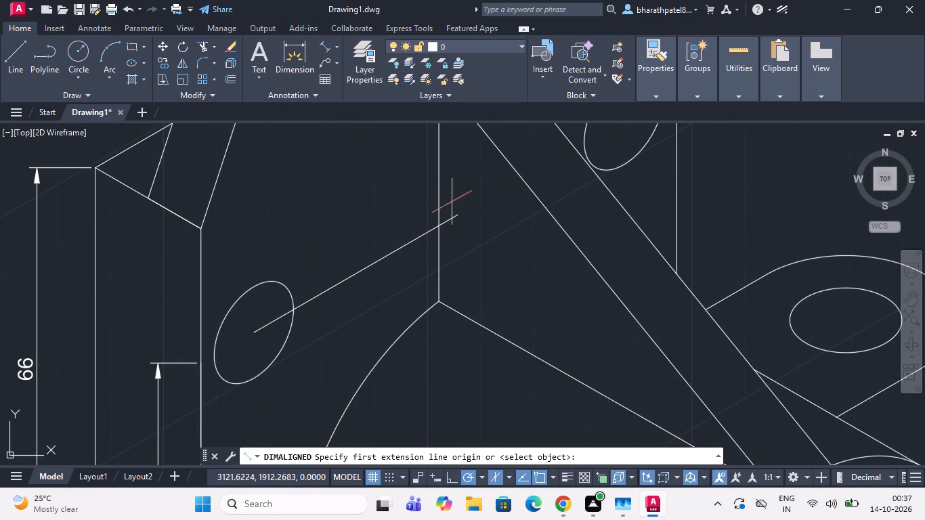
left_click(439, 225)
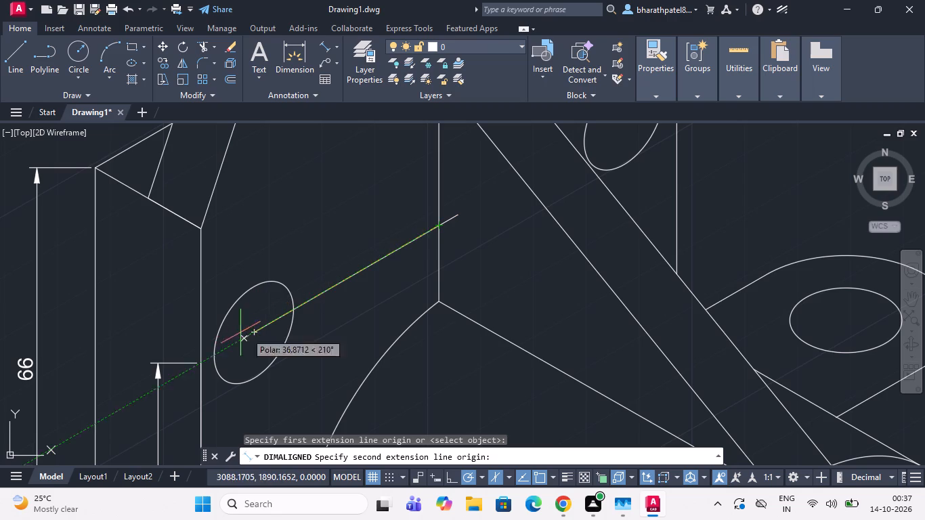
left_click(254, 329)
left_click(254, 319)
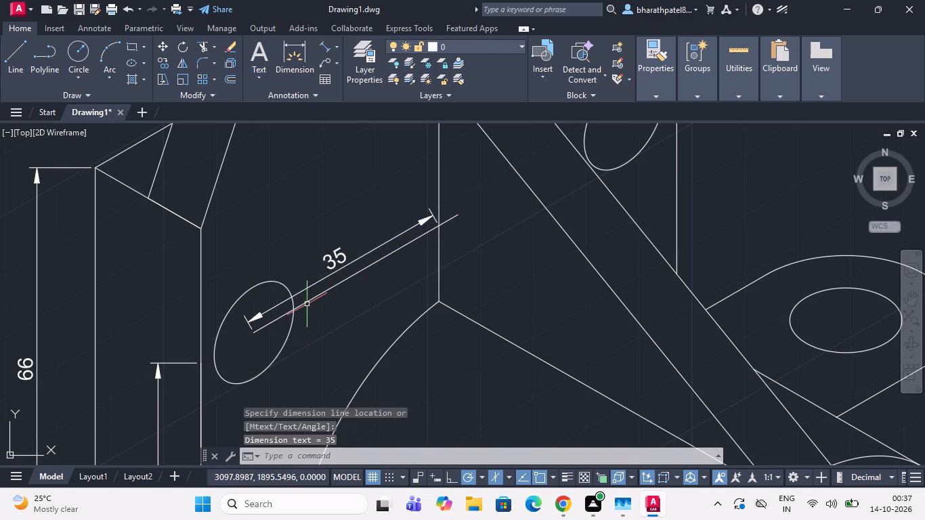
Delete the construction line between the near hole's centre and the inner vertical edge.
left_click(307, 302)
key("Delete")
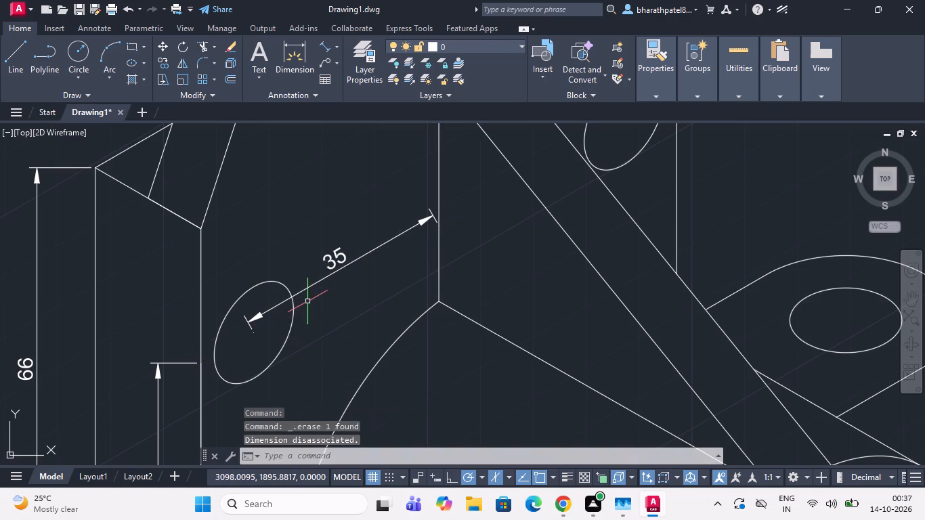
Draw construction lines along the isometric axis through the near hole: about 8 mm outward from its centre, and back about 19 mm across it.
scroll(300, 303, "down", 1)
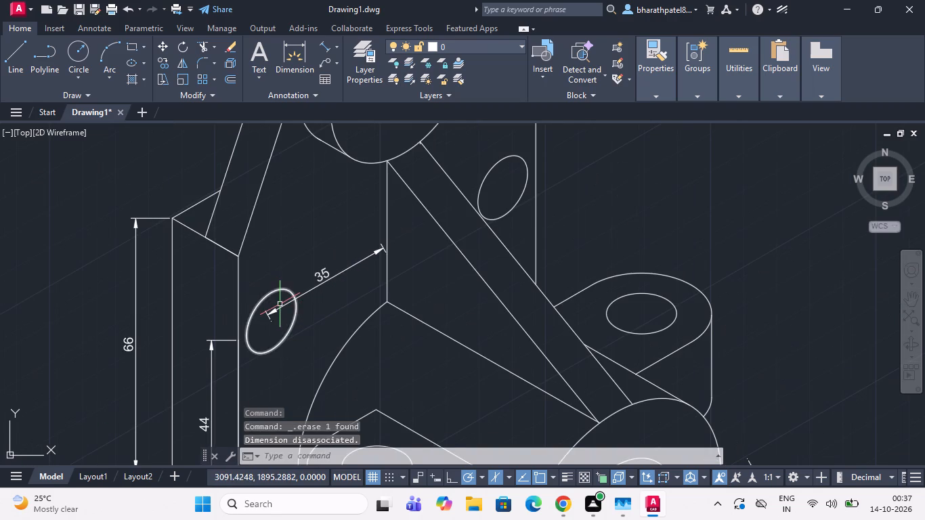
scroll(347, 268, "down", 1)
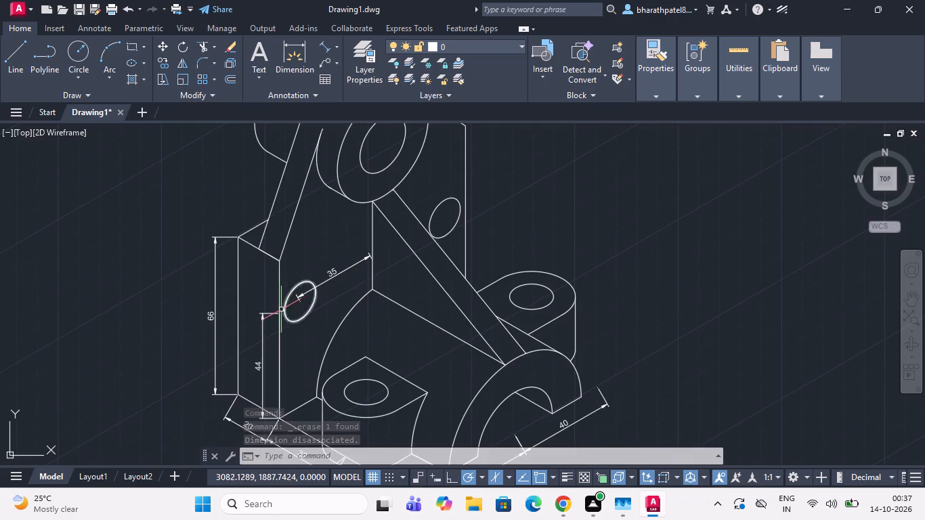
scroll(281, 309, "up", 2)
left_click(5, 53)
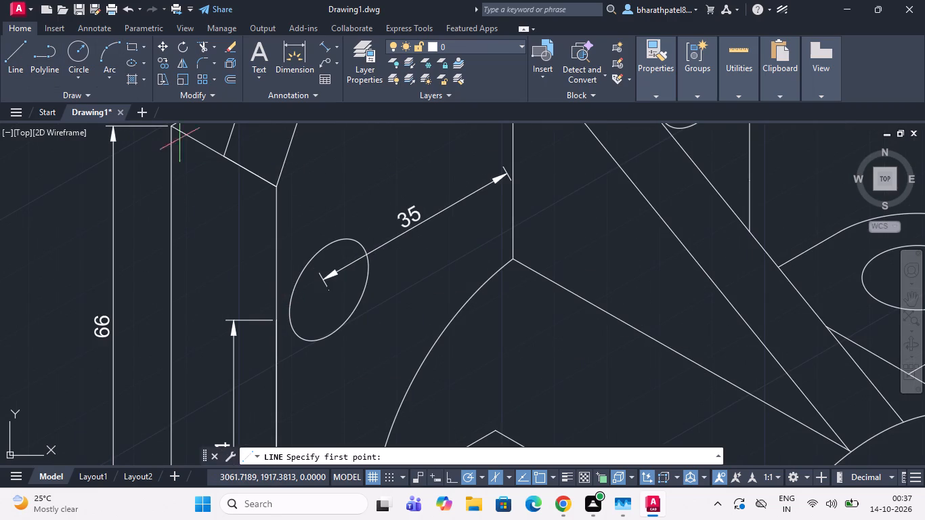
left_click(332, 291)
scroll(282, 319, "up", 3)
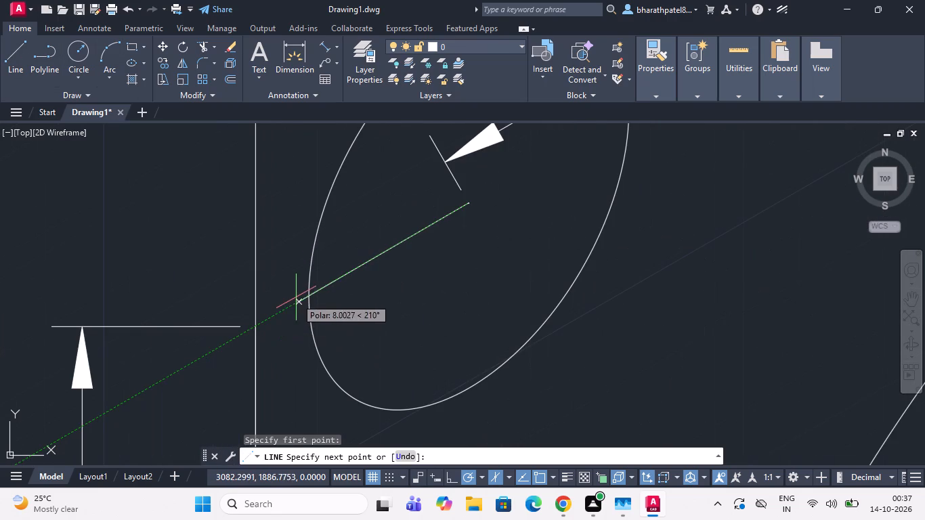
left_click(297, 304)
scroll(297, 304, "down", 3)
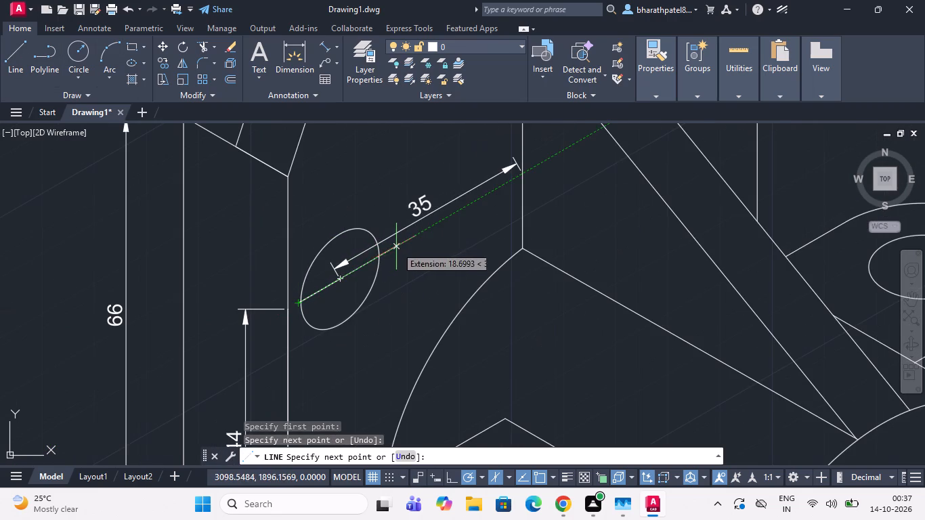
left_click(396, 246)
key("Escape")
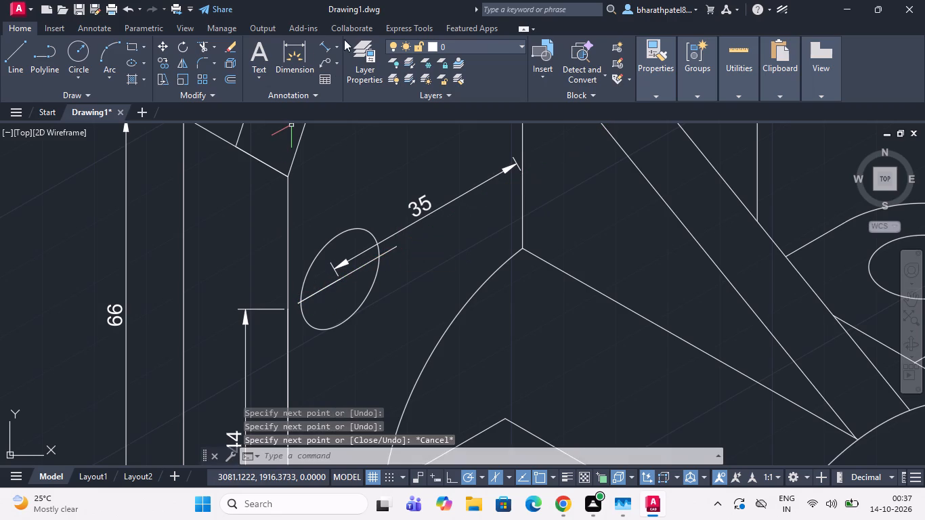
Add an aligned dimension across the near hole's diameter along the construction line, placed above the hole.
left_click(322, 45)
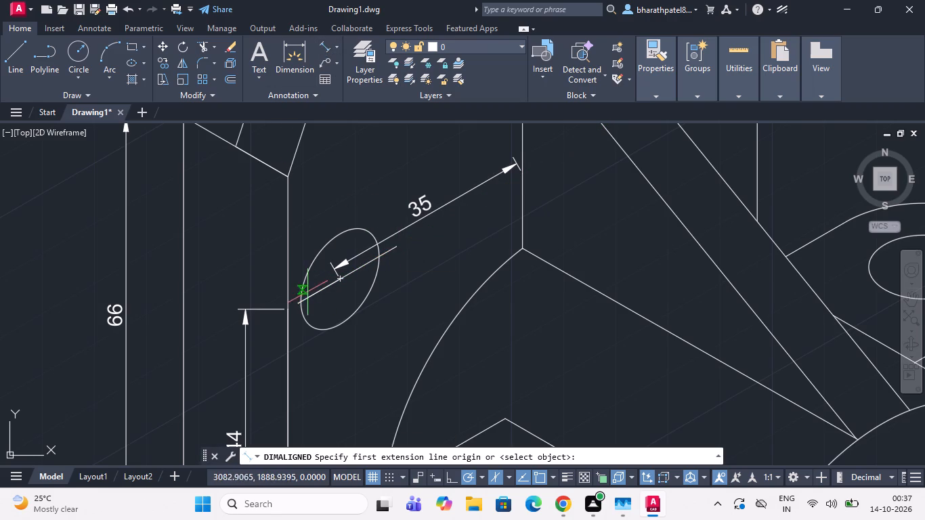
left_click(301, 303)
scroll(359, 260, "up", 3)
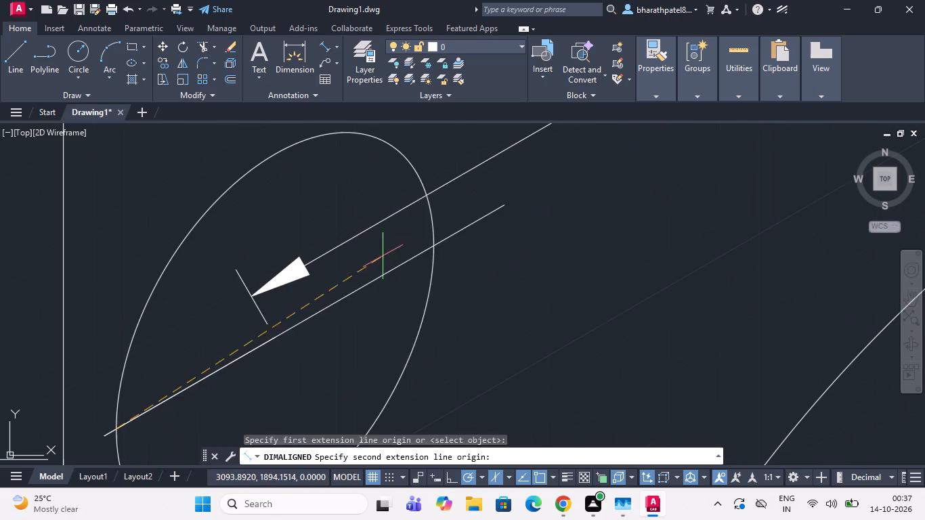
left_click(436, 244)
scroll(436, 244, "down", 3)
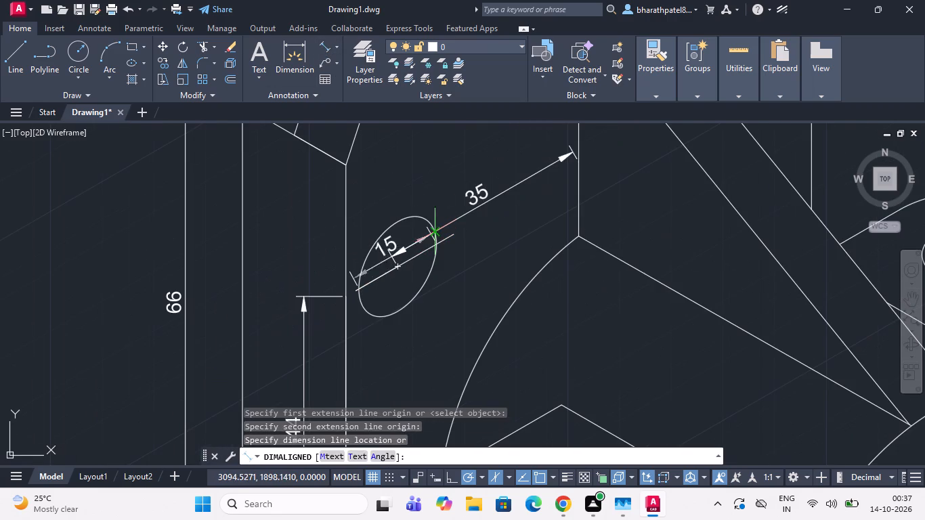
left_click(441, 156)
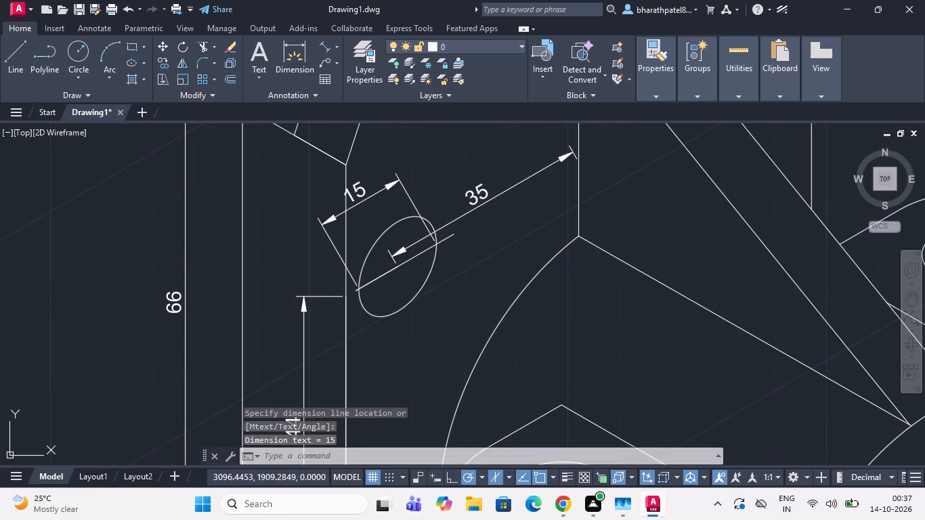
Delete the longer construction line running across the near hole.
left_click(379, 276)
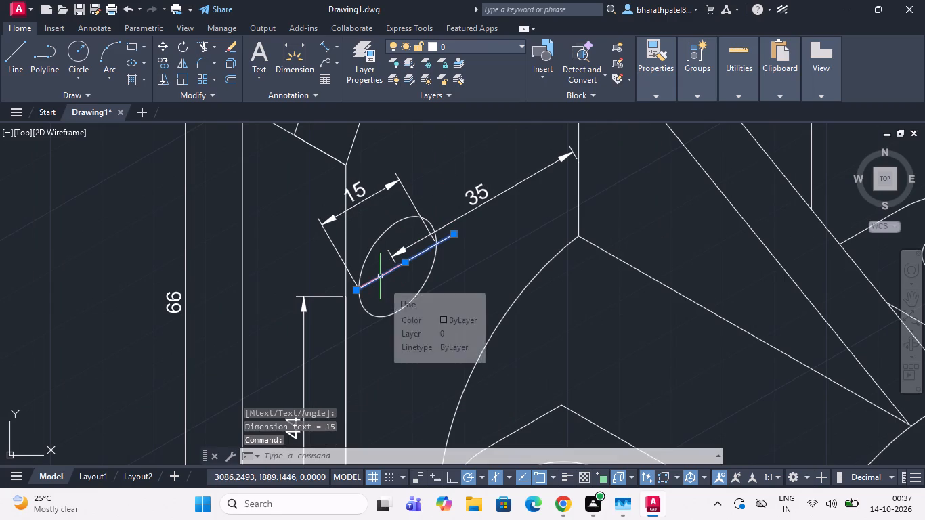
key("Delete")
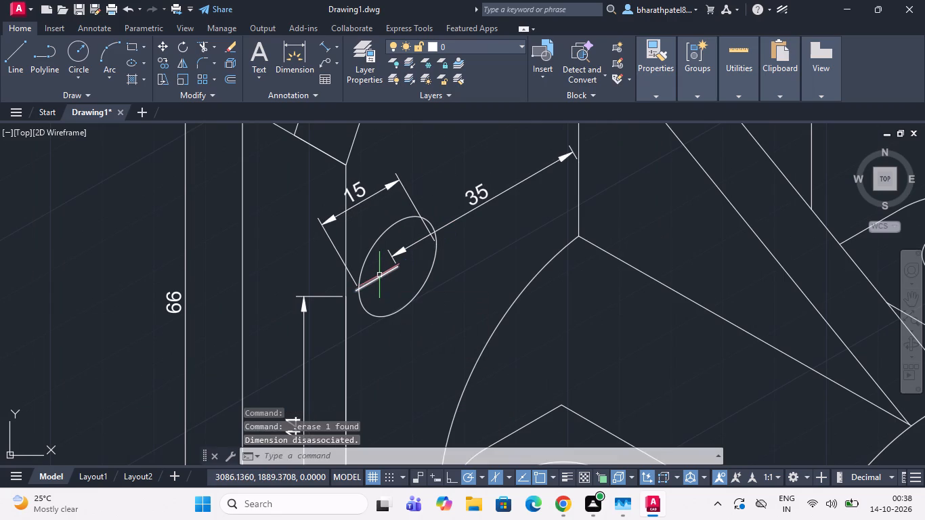
Draw a short construction line parallel to the isometric axis across both edges of the inclined rib below the upper cylinder.
scroll(383, 278, "down", 2)
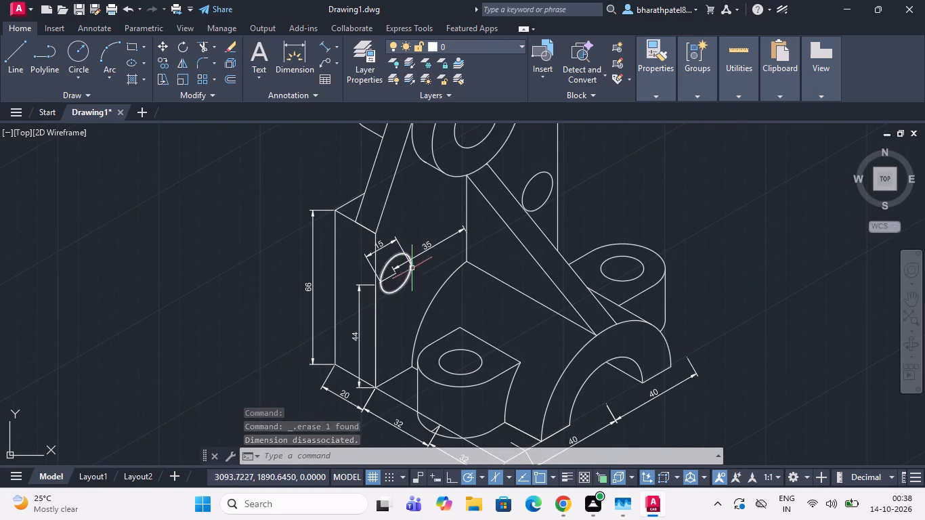
scroll(437, 253, "down", 2)
scroll(452, 225, "up", 3)
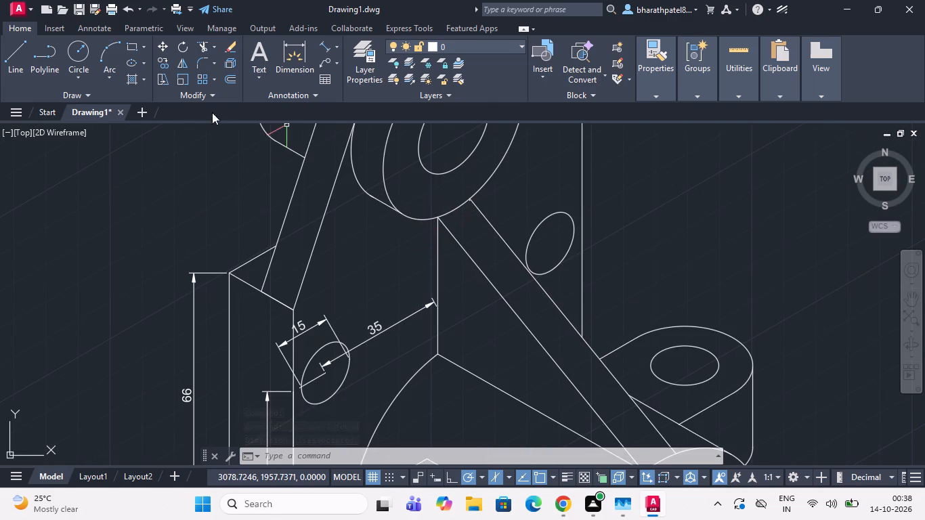
left_click_drag(18, 46, 24, 51)
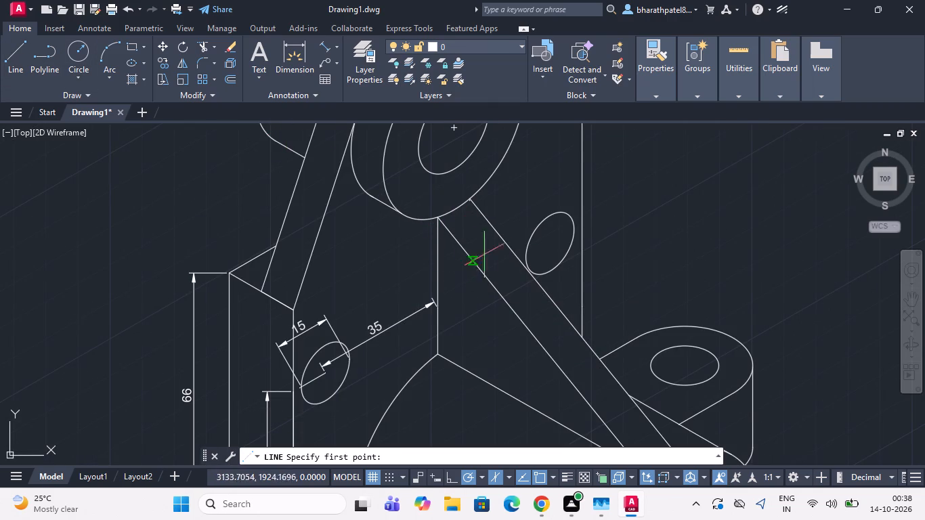
left_click(521, 215)
left_click(446, 264)
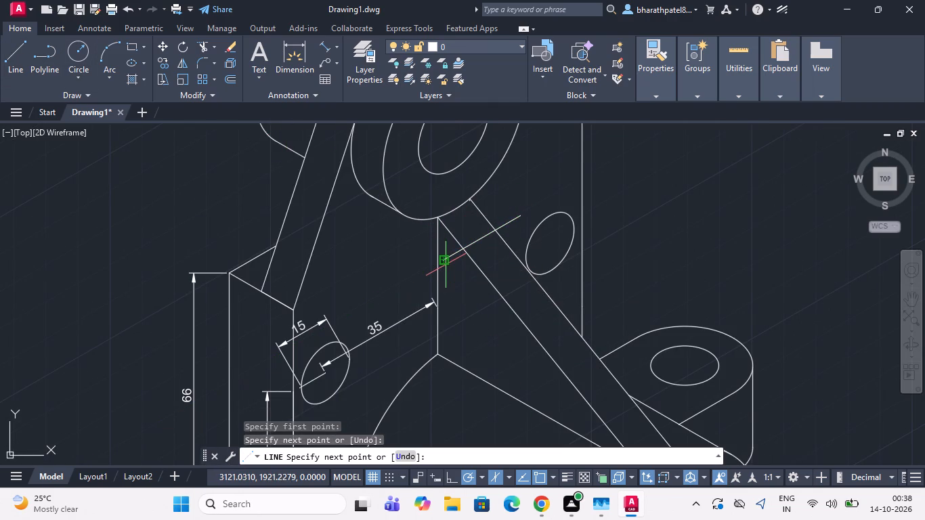
key("Escape")
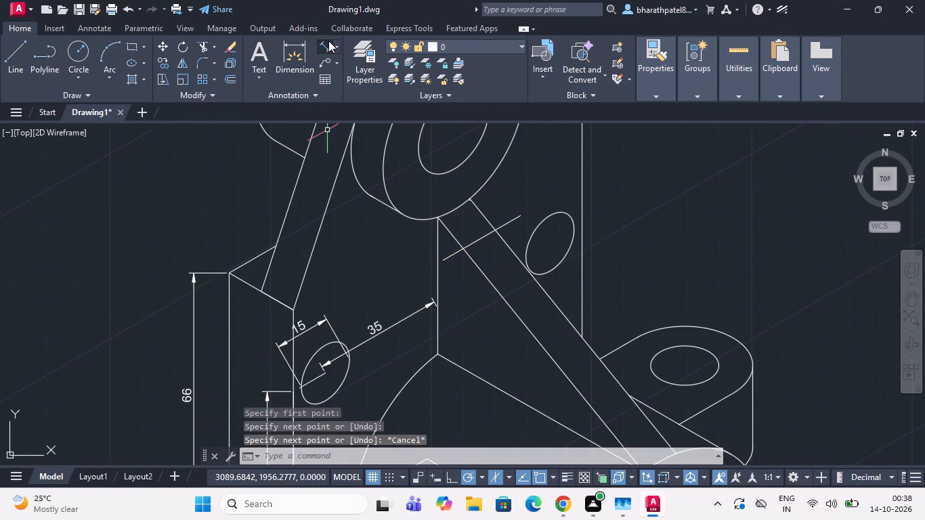
Add an aligned dimension across the inclined rib's width along the construction line, placed just above that line.
left_click(326, 43)
scroll(488, 236, "up", 2)
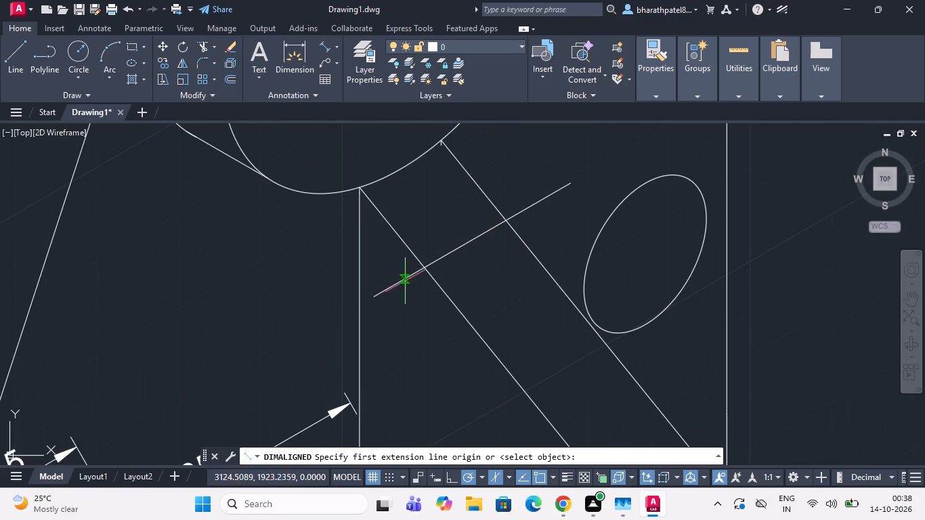
left_click(422, 268)
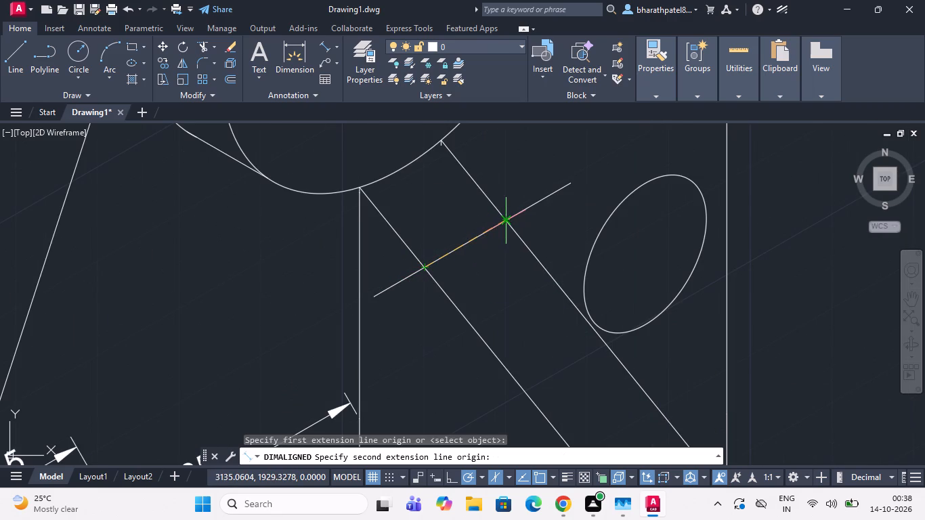
left_click(508, 219)
left_click(502, 204)
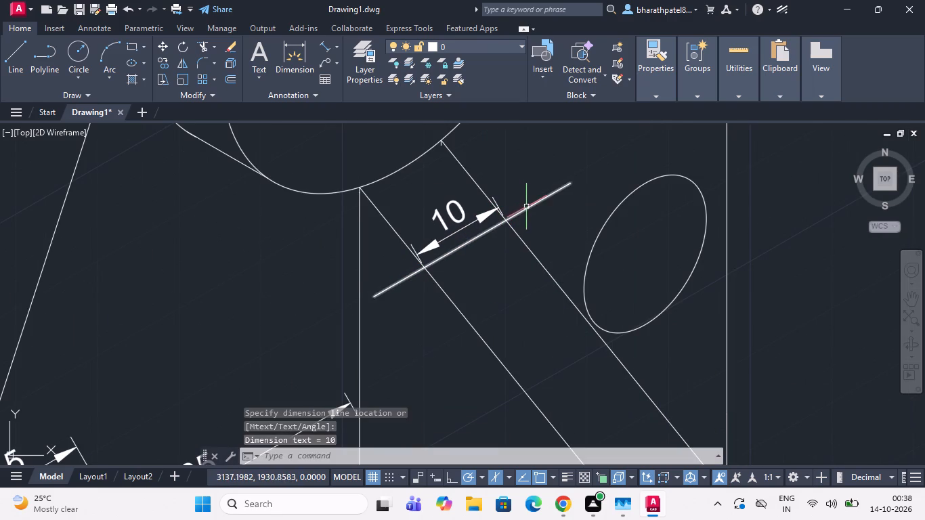
Delete the construction line crossing the inclined rib.
left_click(527, 207)
key("Delete")
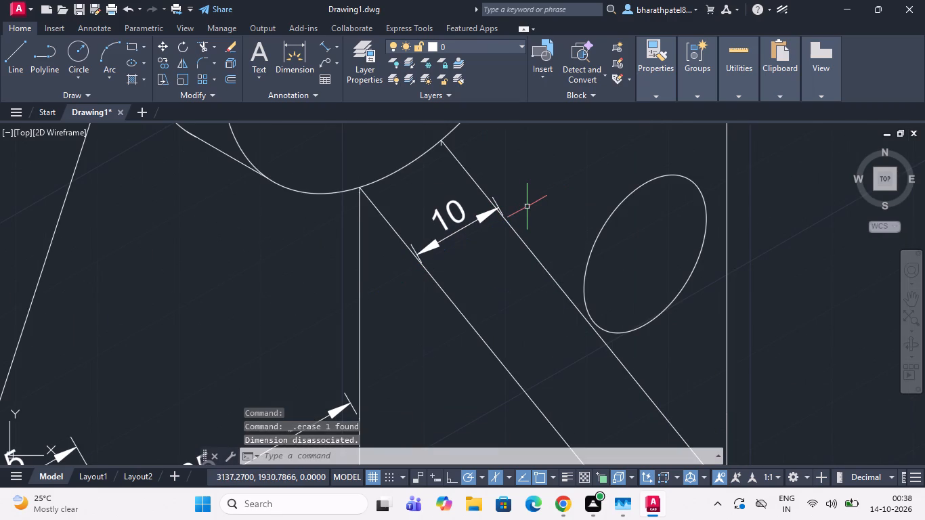
Delete the long construction line along the base's near lower edge and the short line at its midpoint beneath the near lug.
scroll(530, 207, "down", 2)
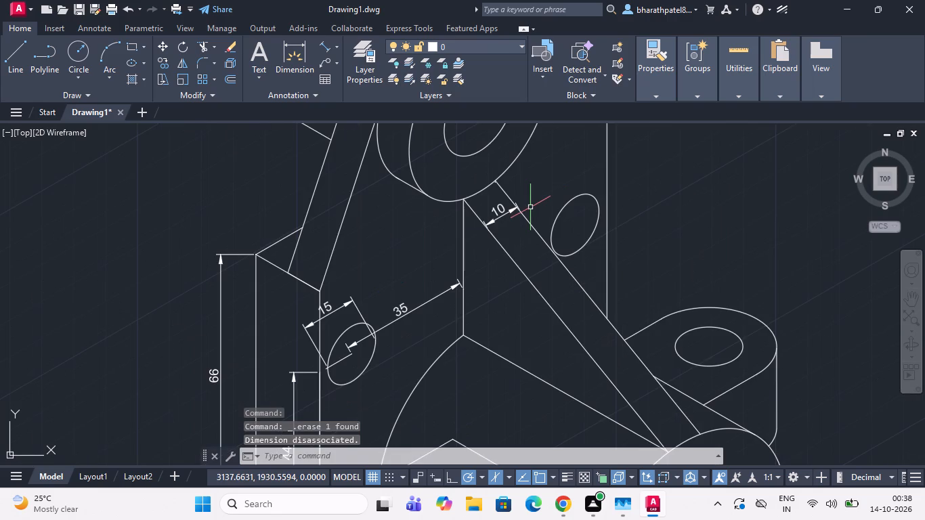
scroll(538, 203, "down", 2)
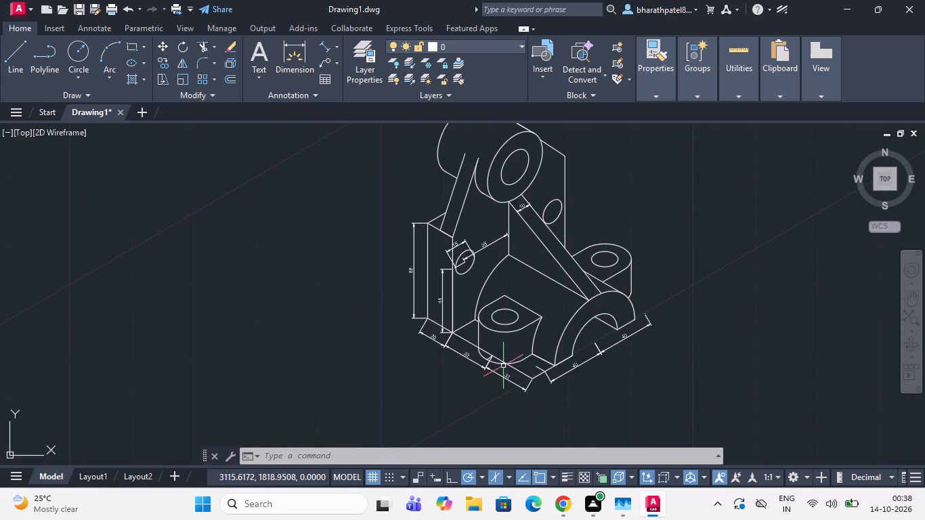
scroll(502, 366, "up", 3)
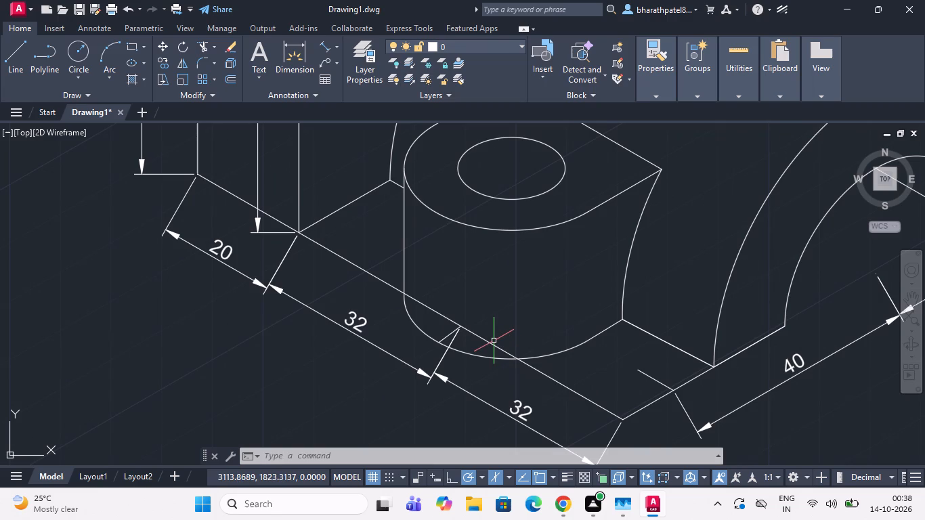
left_click(491, 342)
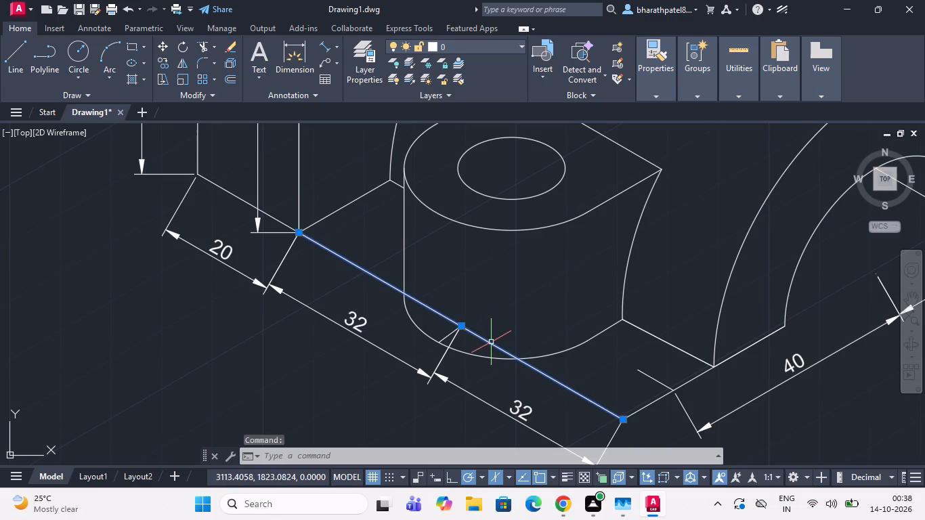
key("Delete")
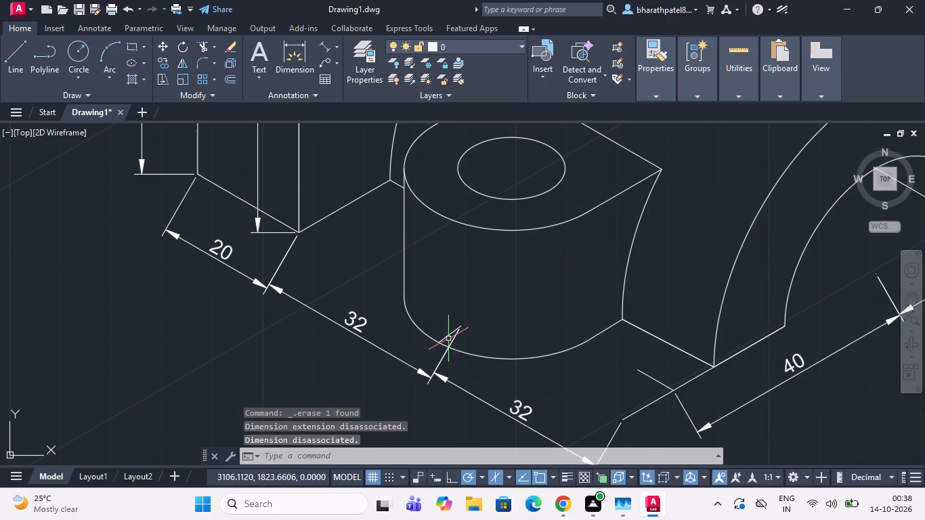
left_click(448, 336)
key("Delete")
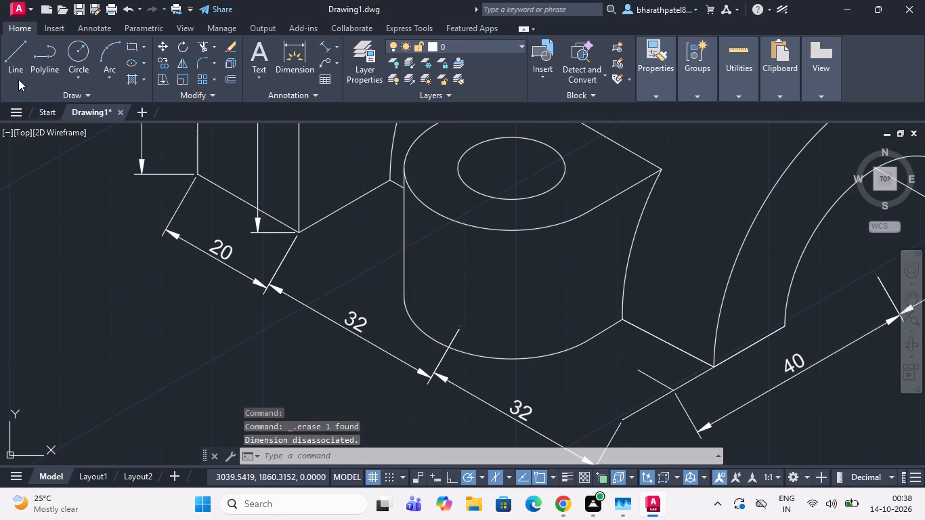
Draw a vertical construction line 22 mm long upward from the lower curved edge of the near lug.
left_click(8, 53)
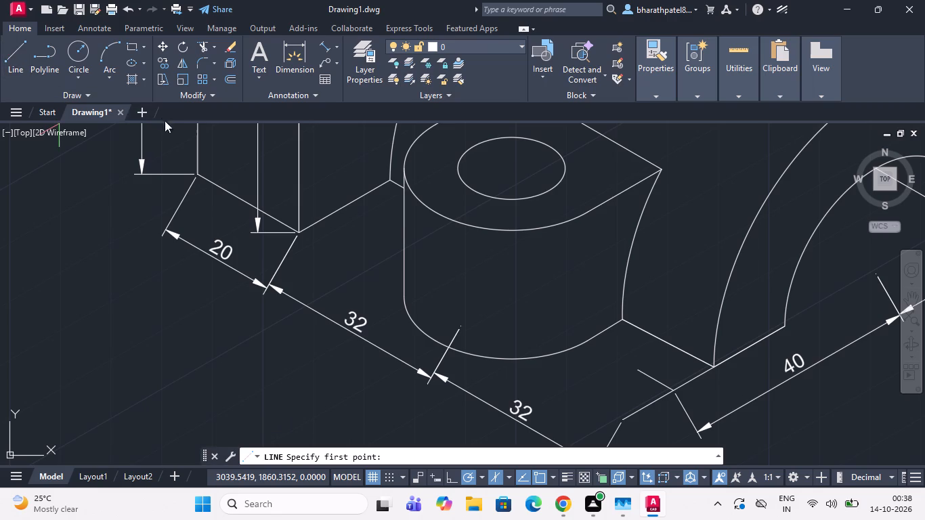
left_click(439, 340)
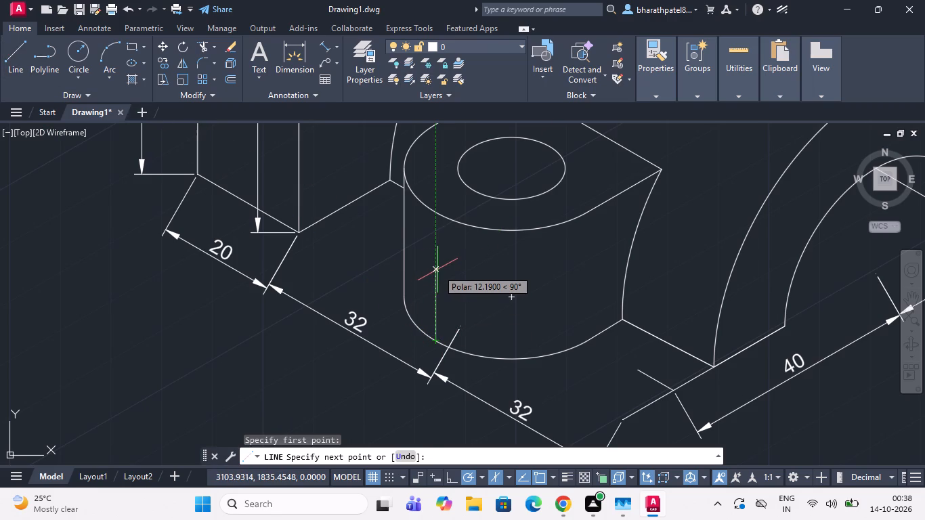
type("22")
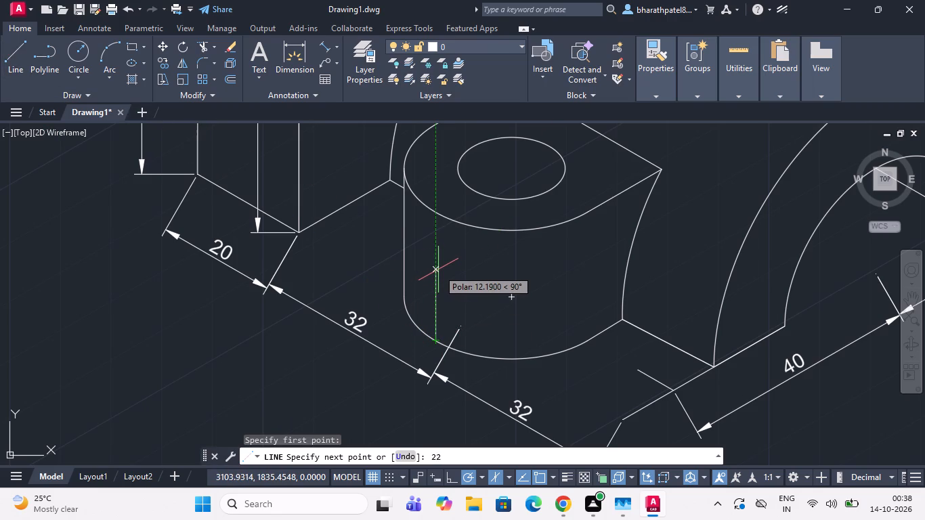
key("Return")
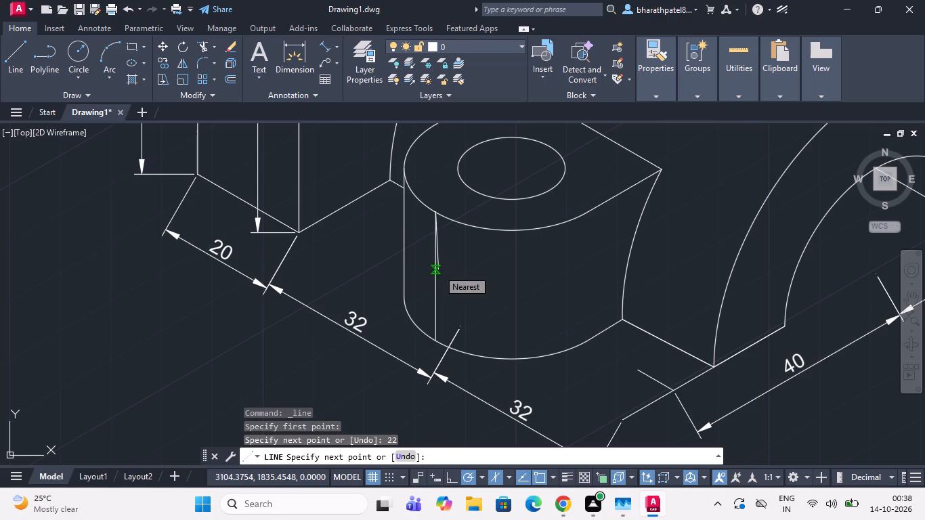
scroll(435, 272, "down", 1)
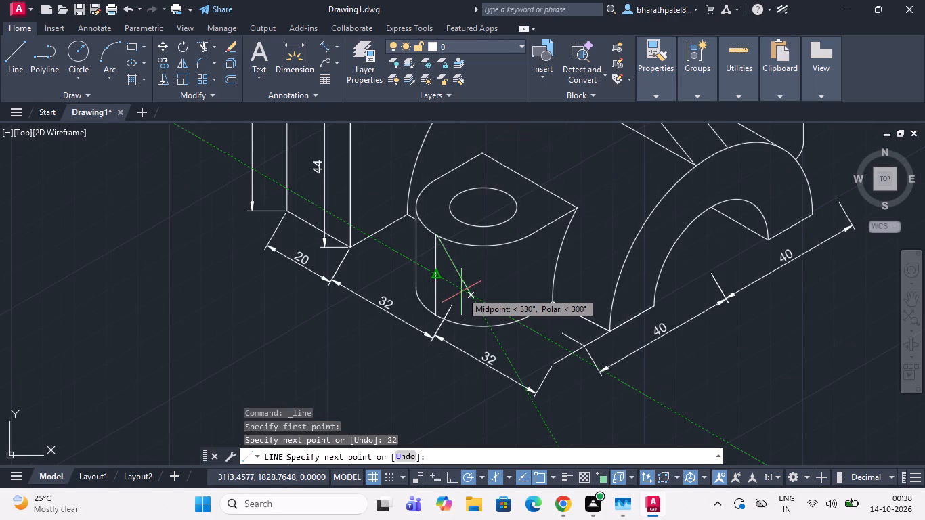
key("Escape")
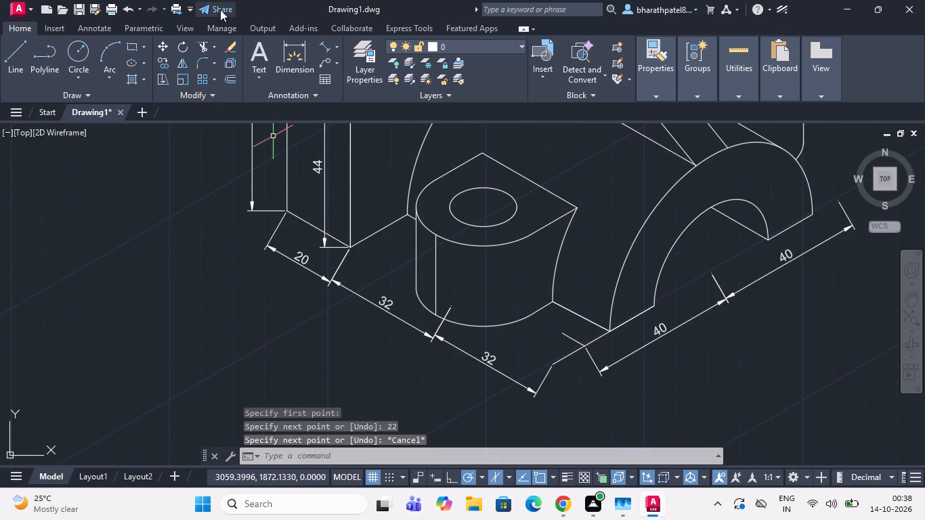
Add an aligned dimension for the near lug's height along the vertical construction line, placed on the lug's curved face.
left_click(322, 44)
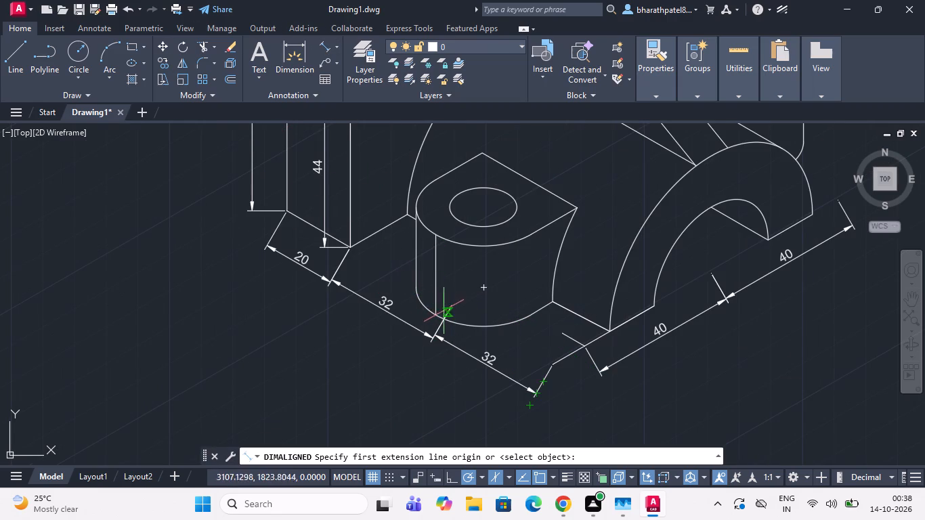
scroll(435, 318, "up", 3)
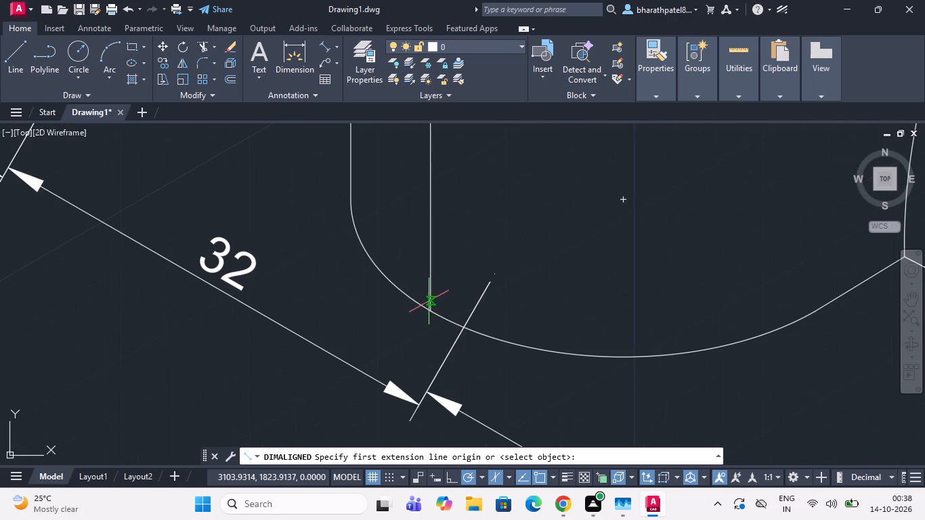
left_click(429, 315)
scroll(429, 316, "down", 2)
scroll(431, 184, "up", 1)
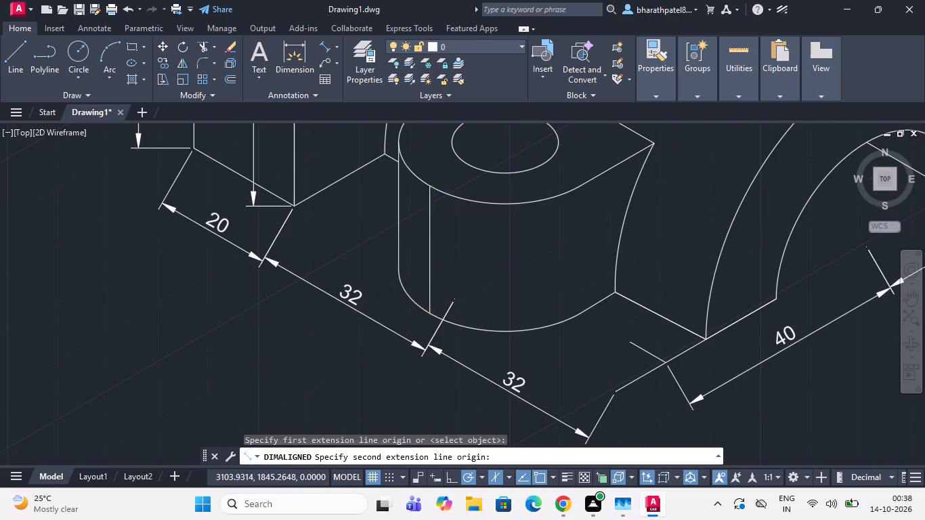
scroll(431, 184, "up", 2)
left_click(419, 194)
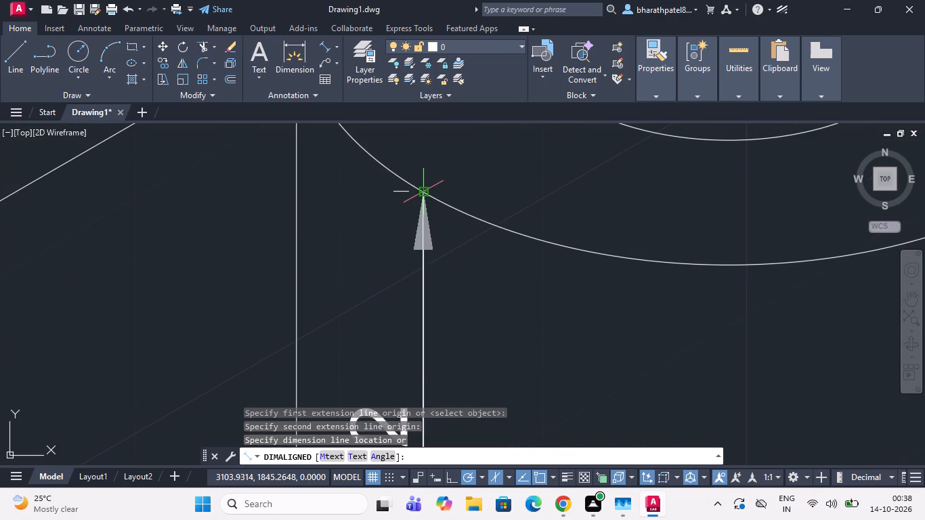
scroll(443, 243, "down", 2)
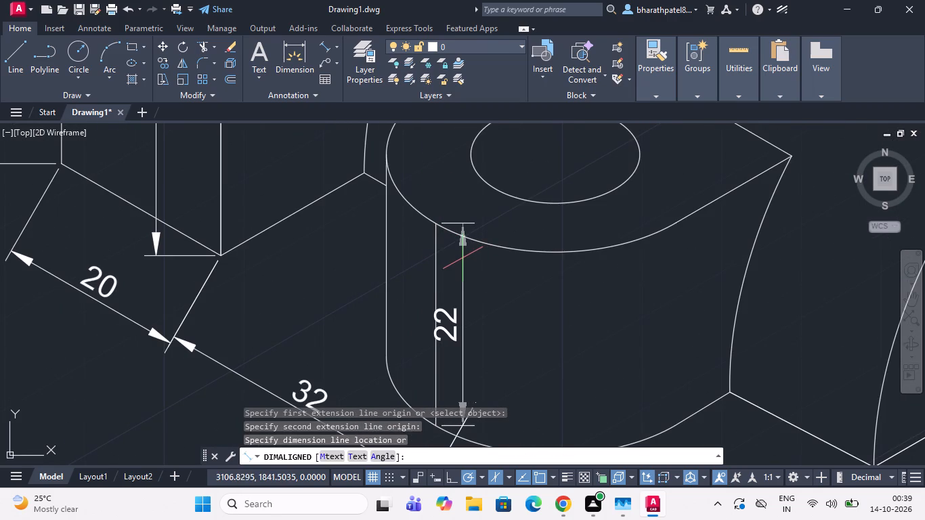
left_click(462, 258)
Delete the vertical construction line on the near lug.
left_click(434, 265)
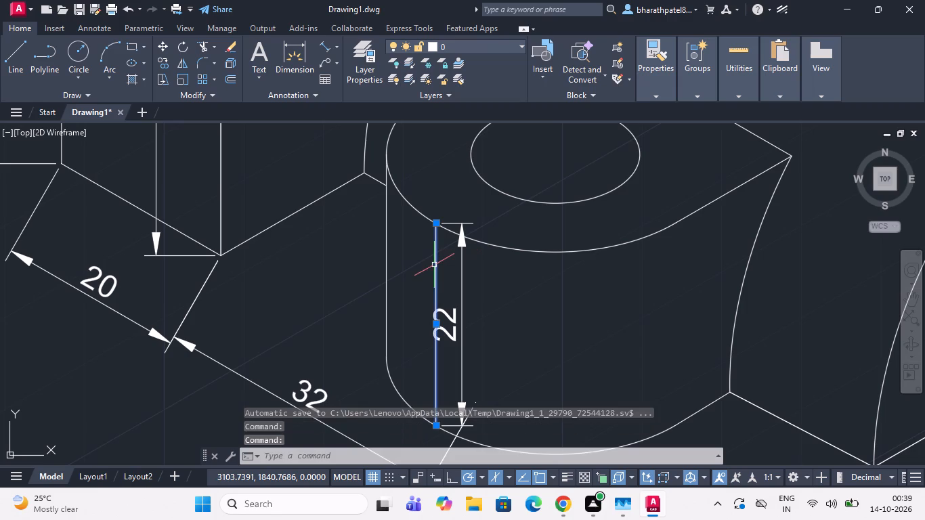
key("Delete")
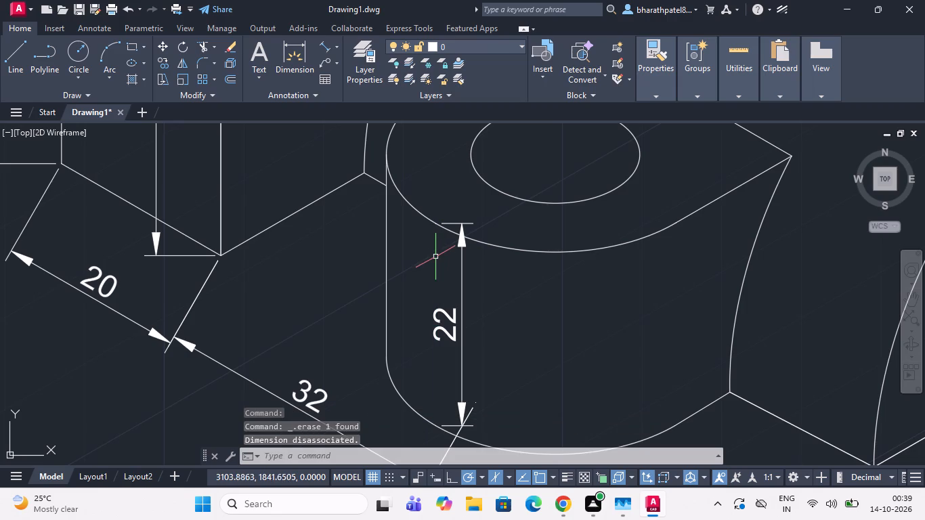
Examine the base, lugs and front arch for features that still need dimensions.
scroll(433, 244, "down", 1)
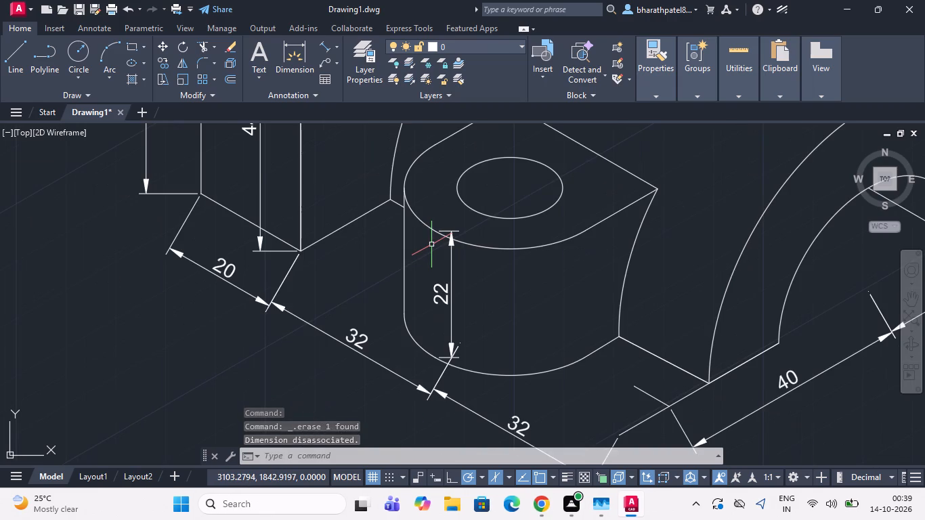
scroll(432, 246, "down", 1)
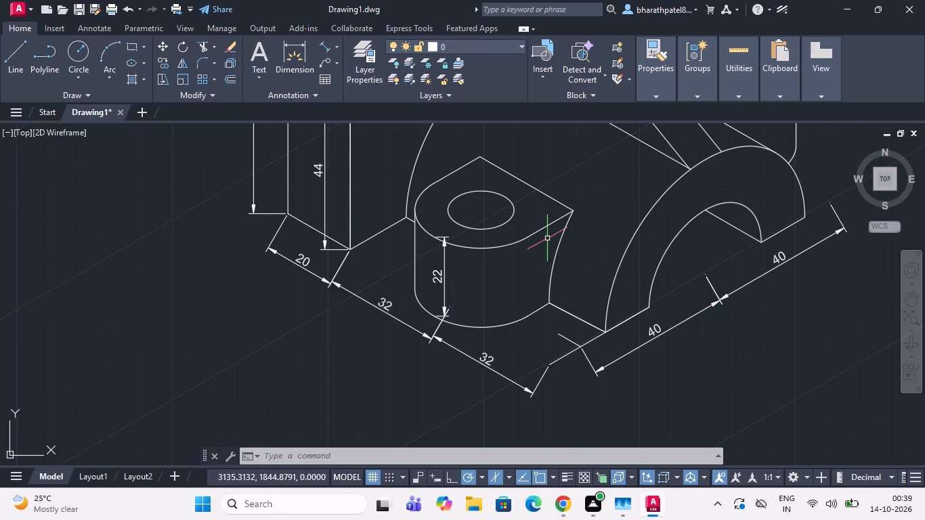
scroll(547, 242, "down", 1)
scroll(551, 245, "up", 2)
scroll(551, 242, "down", 1)
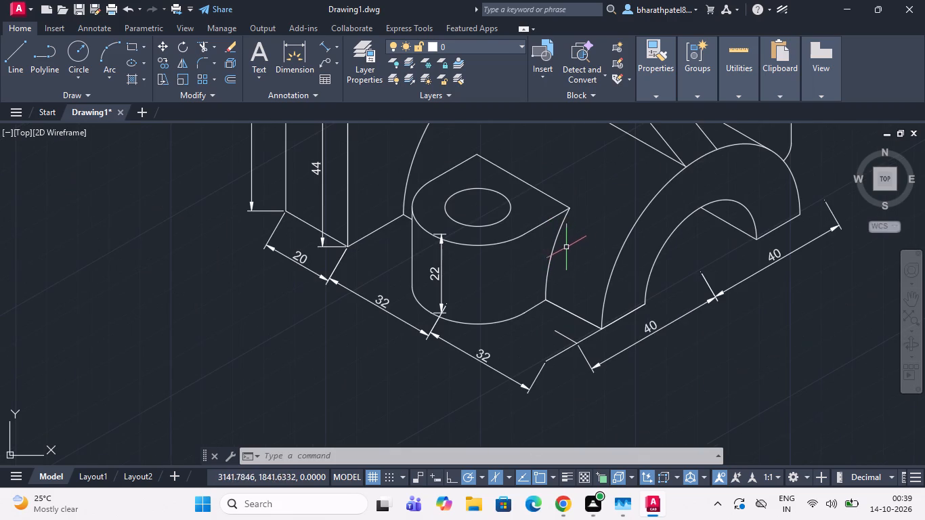
scroll(556, 244, "down", 1)
scroll(559, 256, "up", 1)
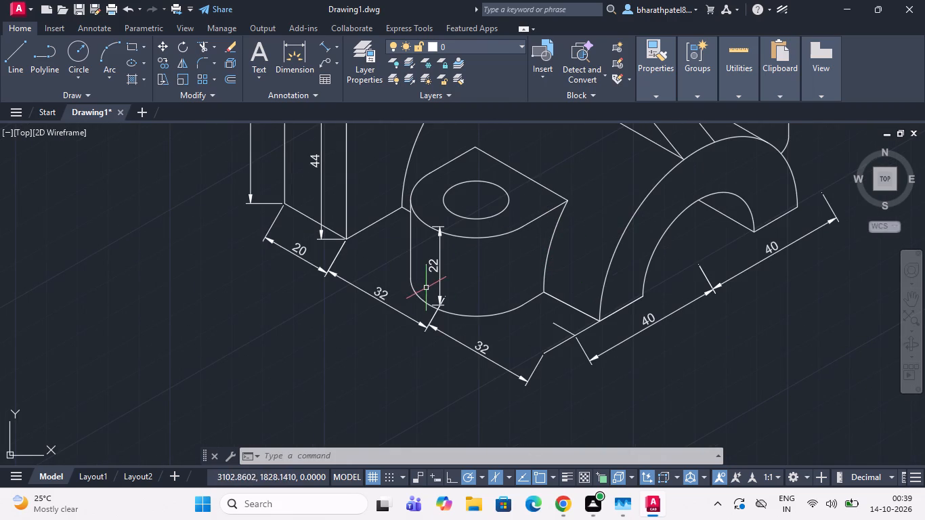
scroll(578, 326, "down", 1)
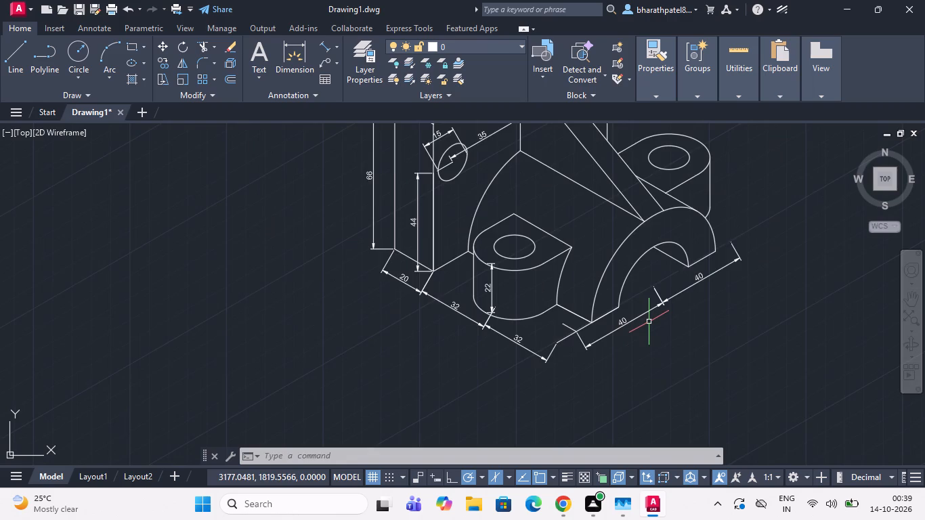
scroll(647, 321, "up", 2)
scroll(645, 316, "down", 3)
scroll(715, 265, "up", 1)
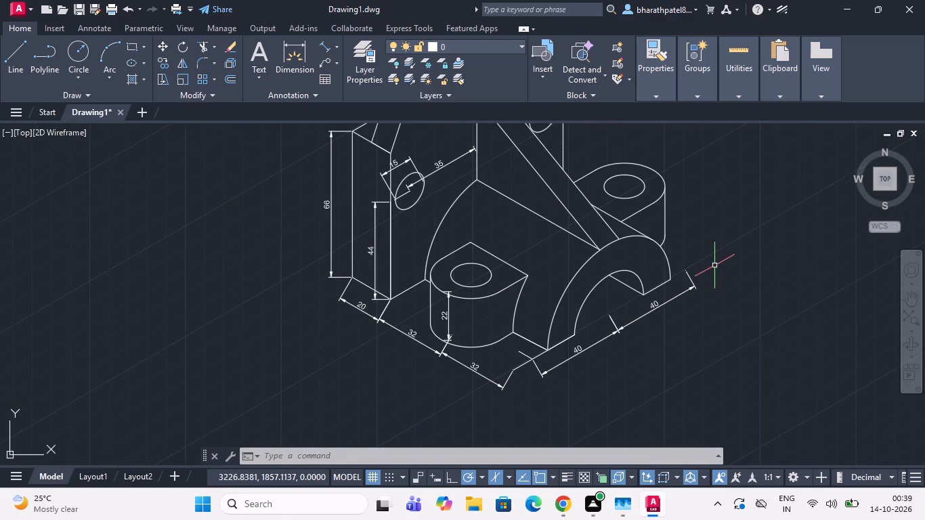
scroll(714, 266, "down", 1)
scroll(710, 269, "up", 2)
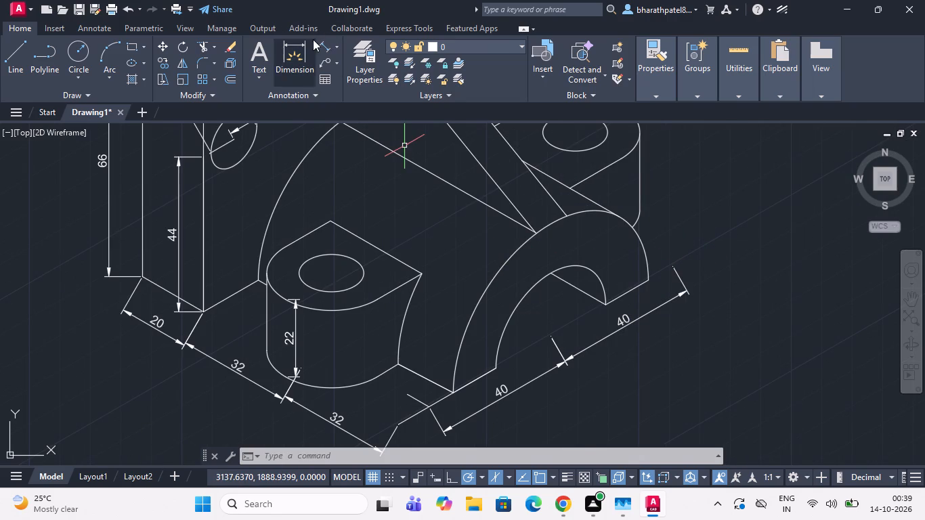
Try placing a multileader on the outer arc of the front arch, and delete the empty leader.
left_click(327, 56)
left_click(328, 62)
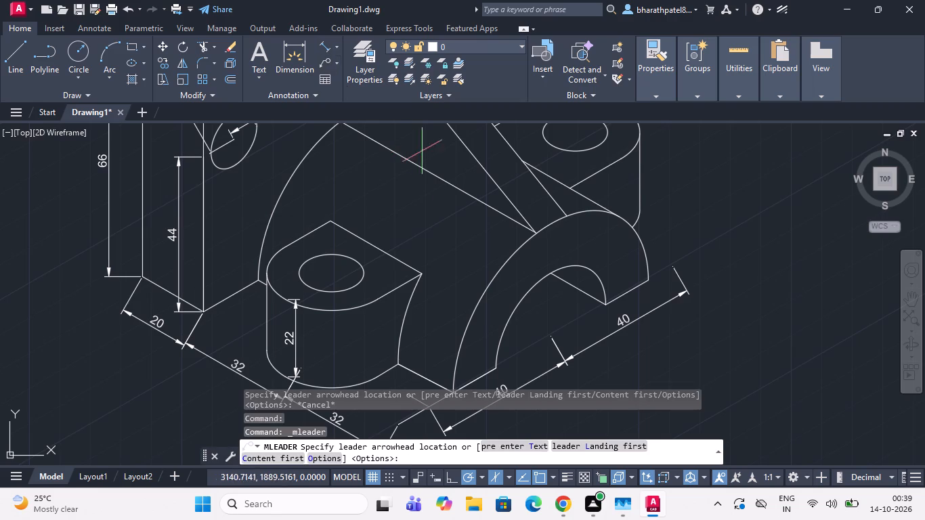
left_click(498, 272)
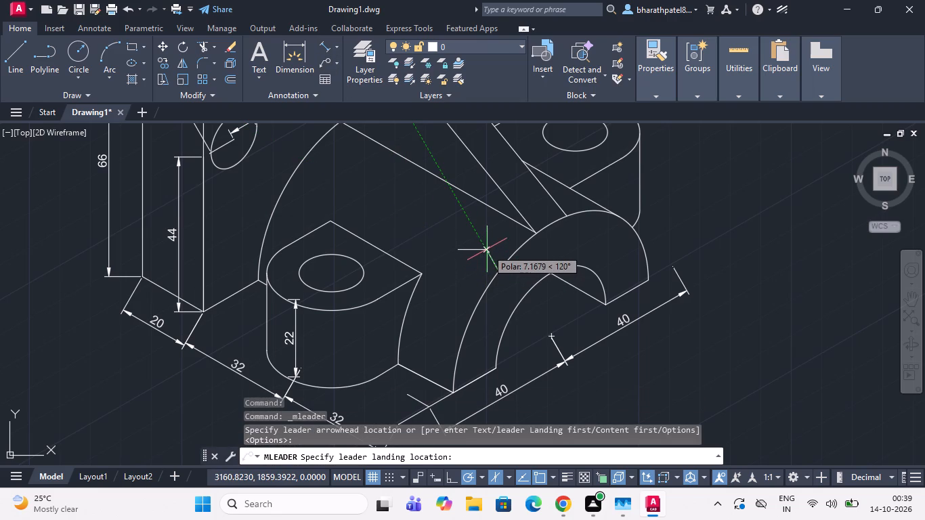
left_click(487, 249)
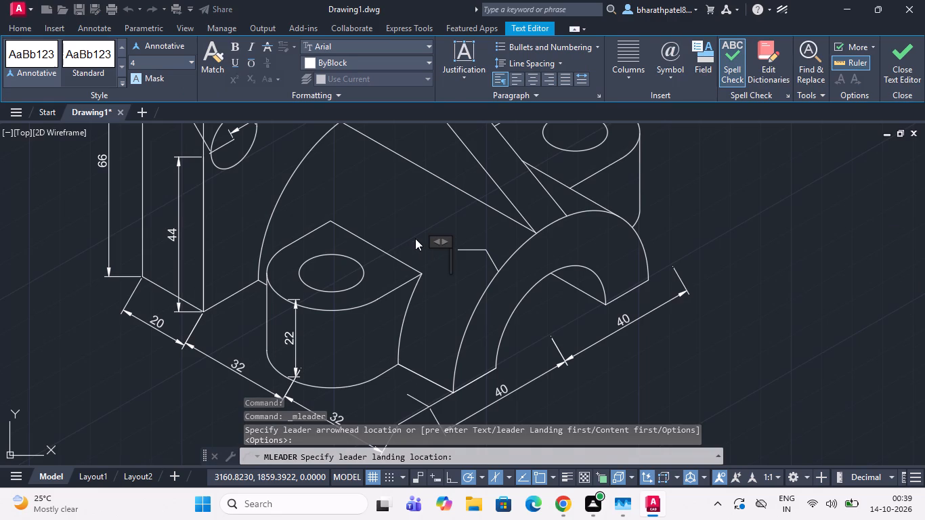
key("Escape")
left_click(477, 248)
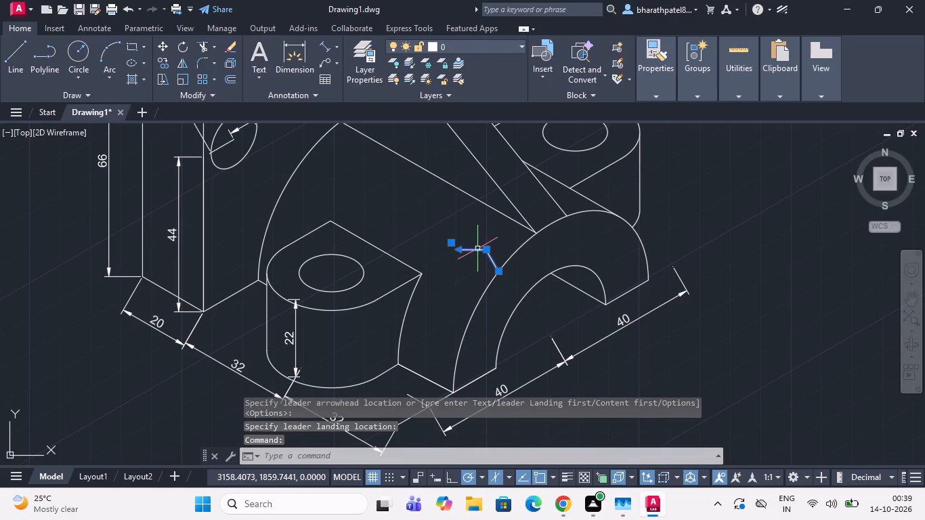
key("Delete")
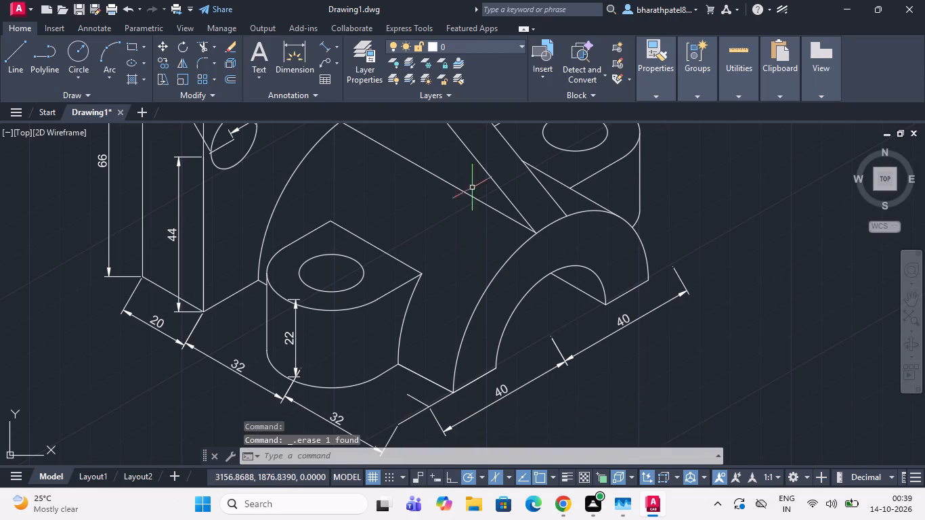
Add a multileader reading R32 that points to the outer arc of the front arch.
left_click(318, 60)
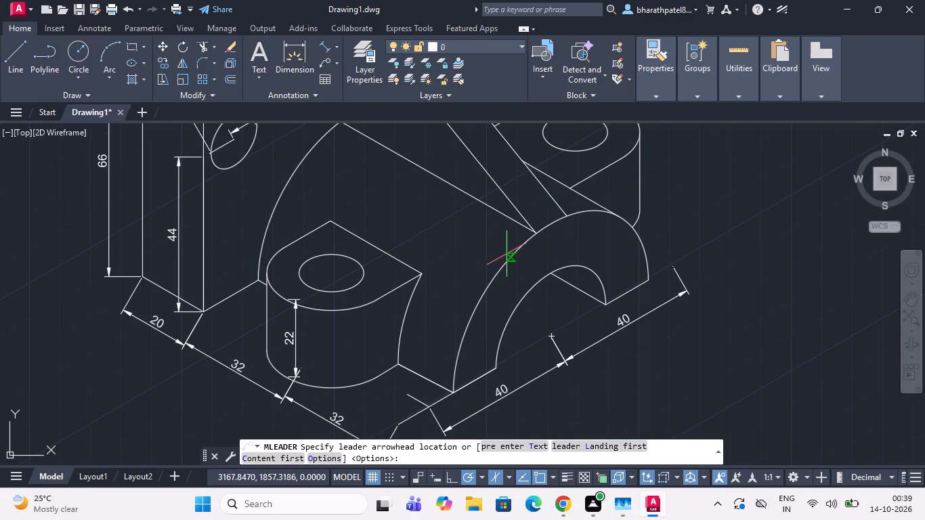
left_click(511, 252)
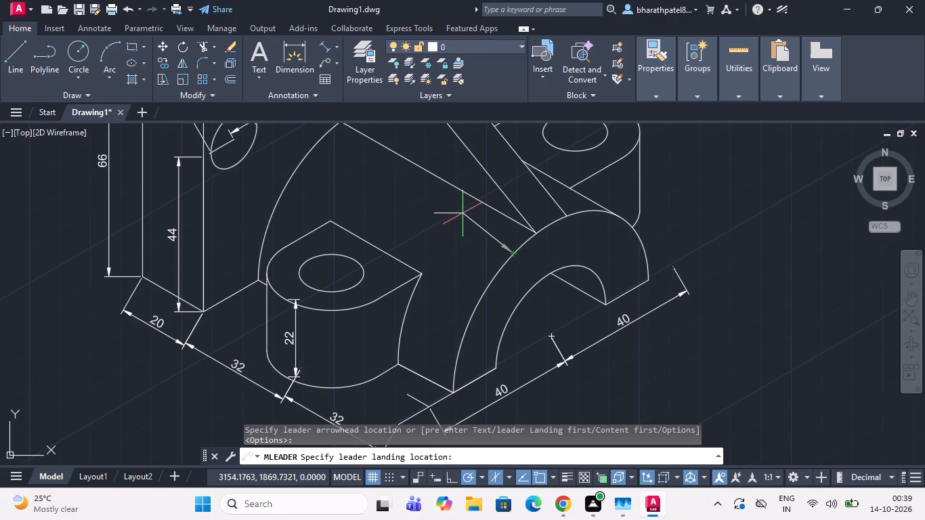
left_click(462, 213)
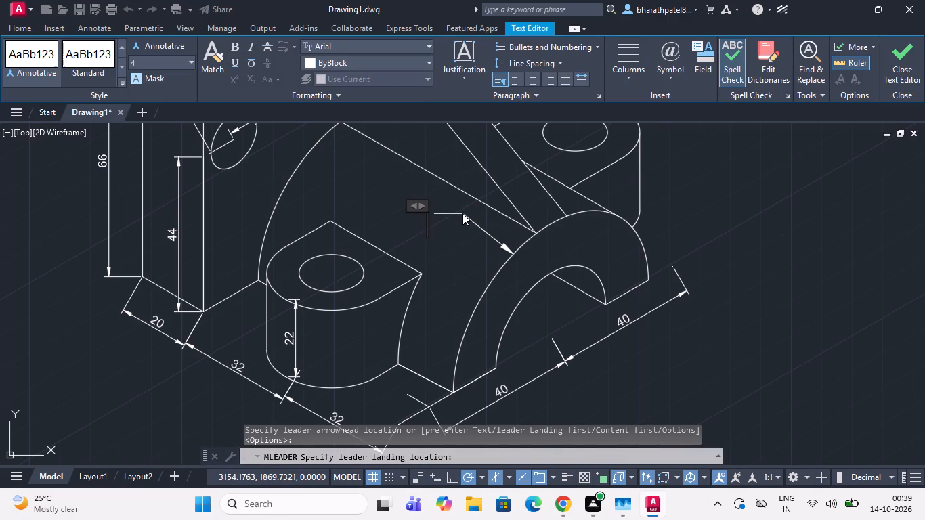
key("r")
type("32")
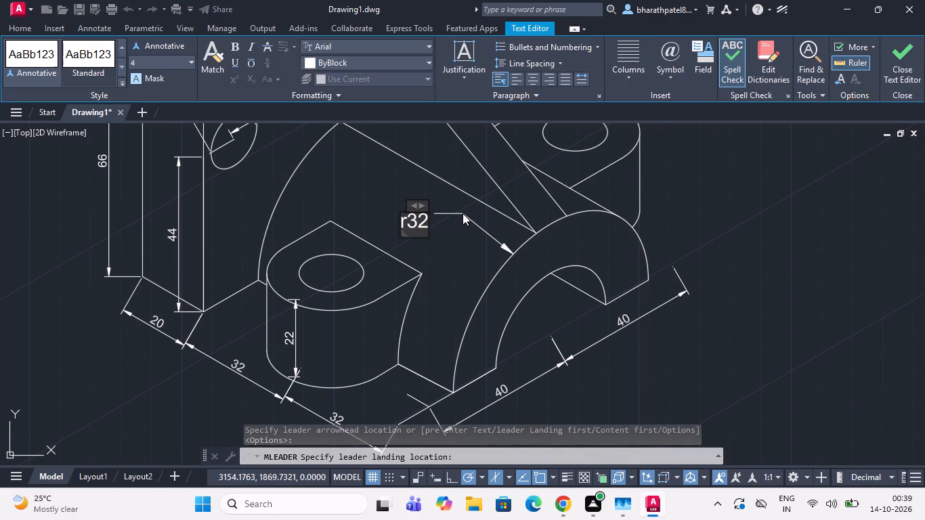
key("Return")
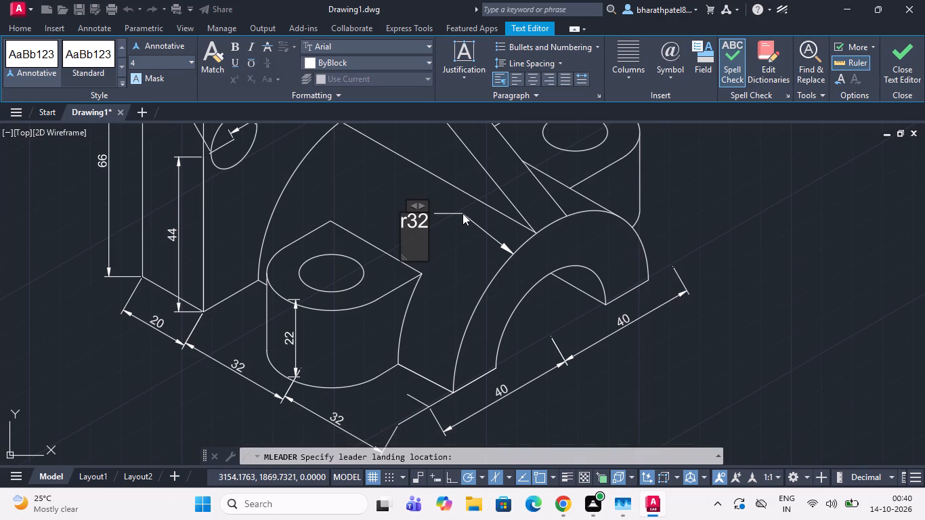
key("BackSpace")
key("BackSpace")
key("BackSpace")
key("BackSpace")
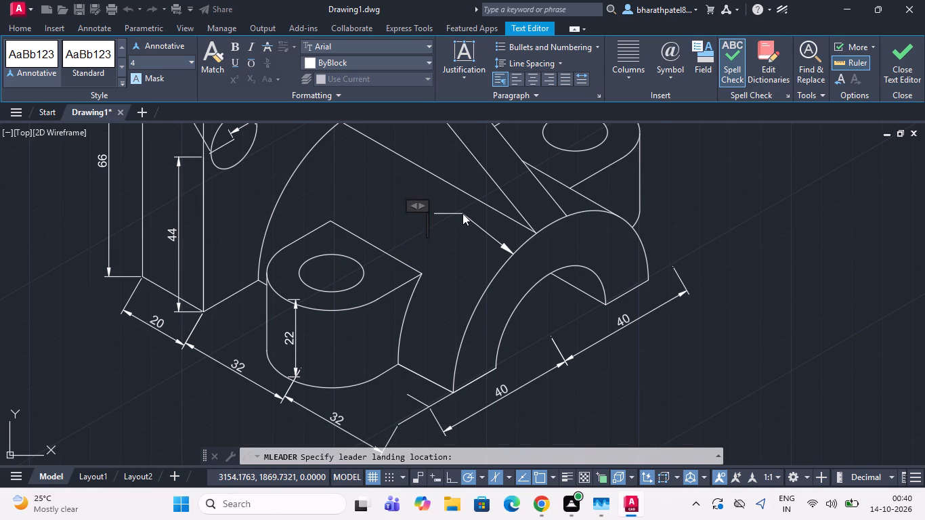
type("R32")
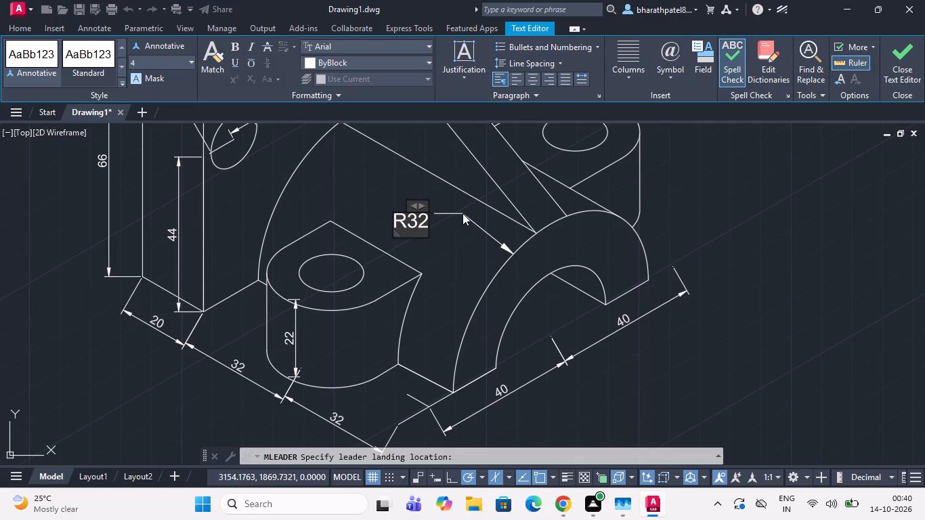
left_click(448, 232)
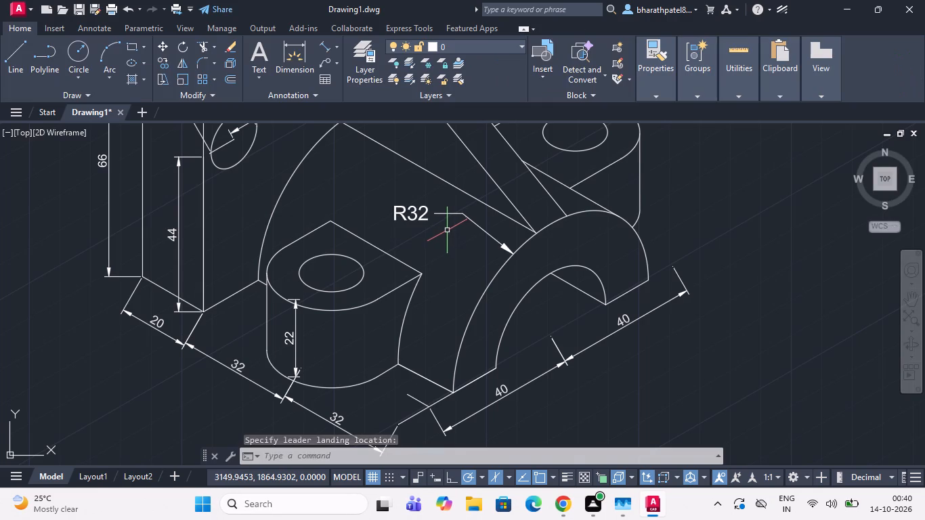
Add a multileader reading R18 that points to the inner arc of the front arch.
left_click(322, 59)
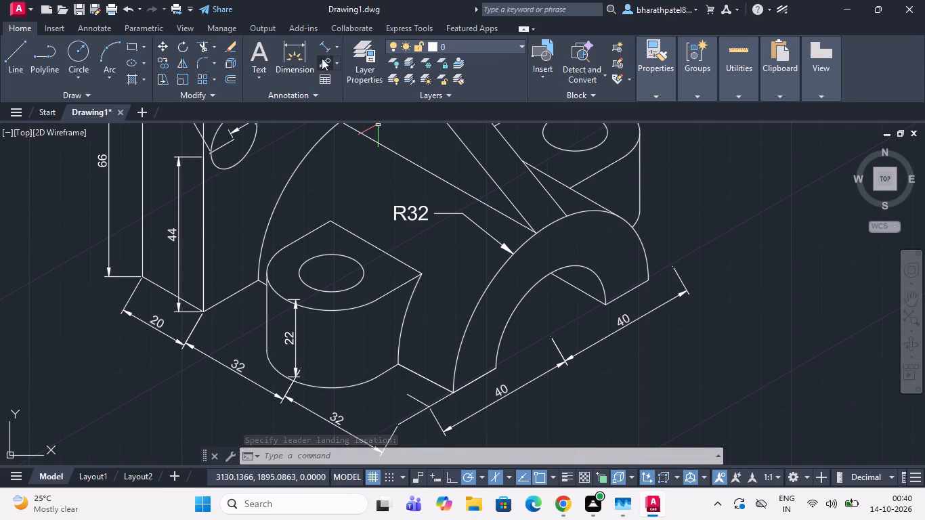
left_click(515, 310)
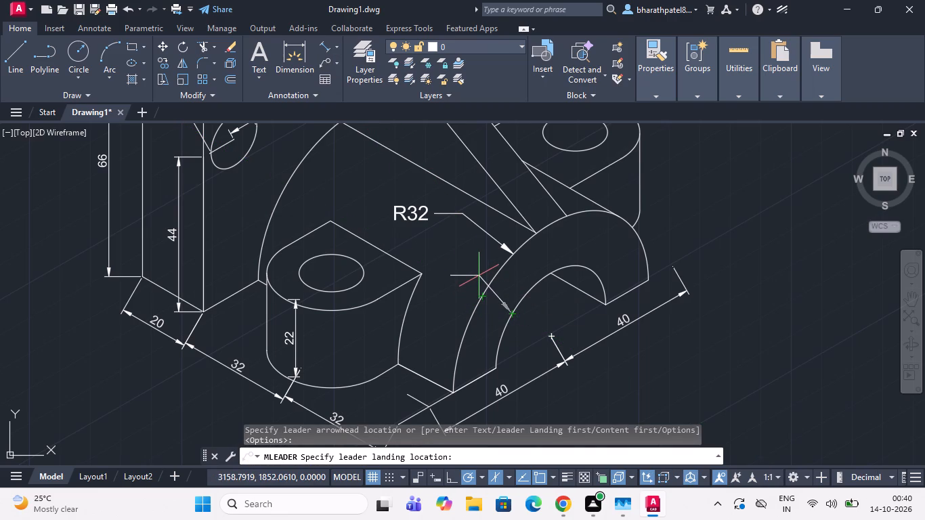
left_click(483, 283)
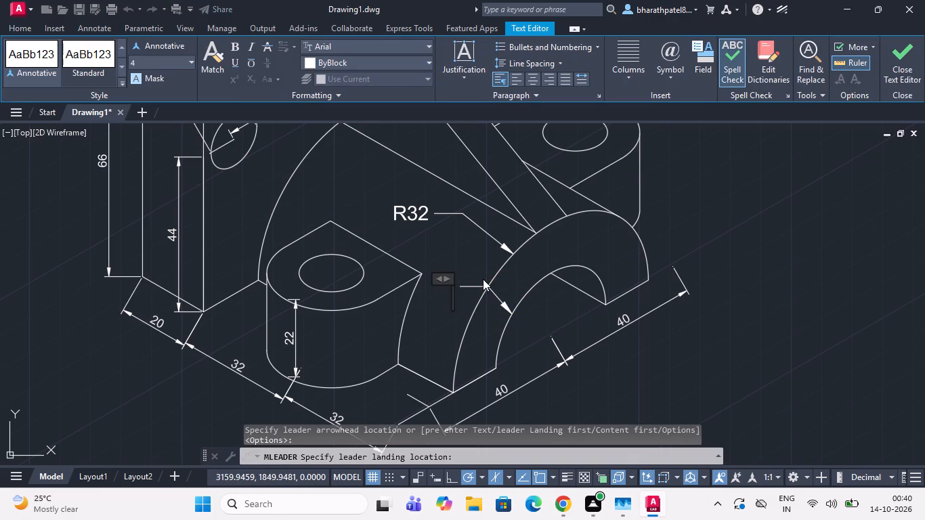
key("r")
key("1")
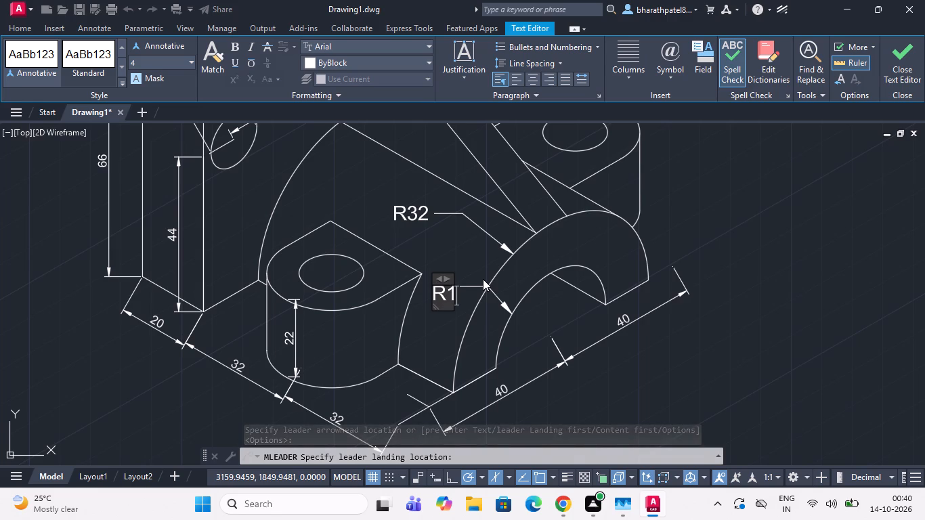
key("8")
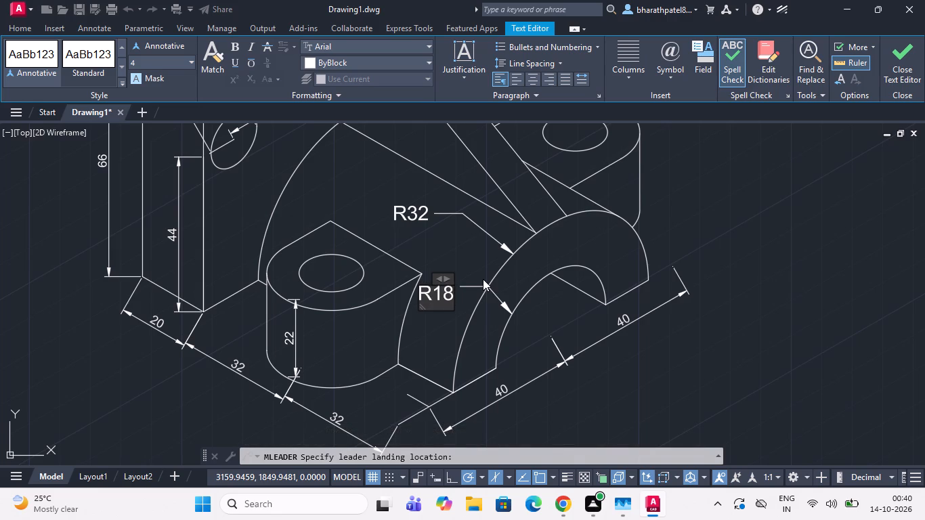
left_click(481, 275)
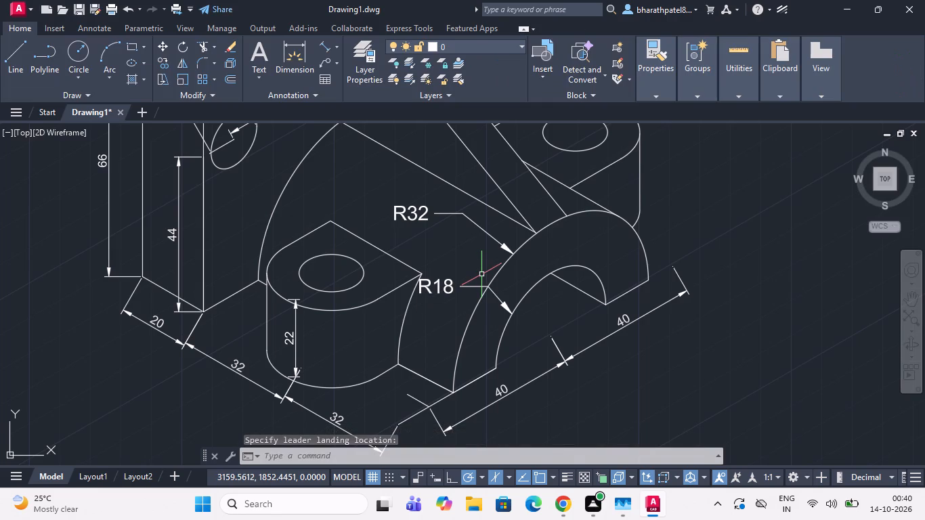
Add a multileader reading R15 that points to the rounded outer edge of the far lug's top face.
scroll(509, 280, "down", 1)
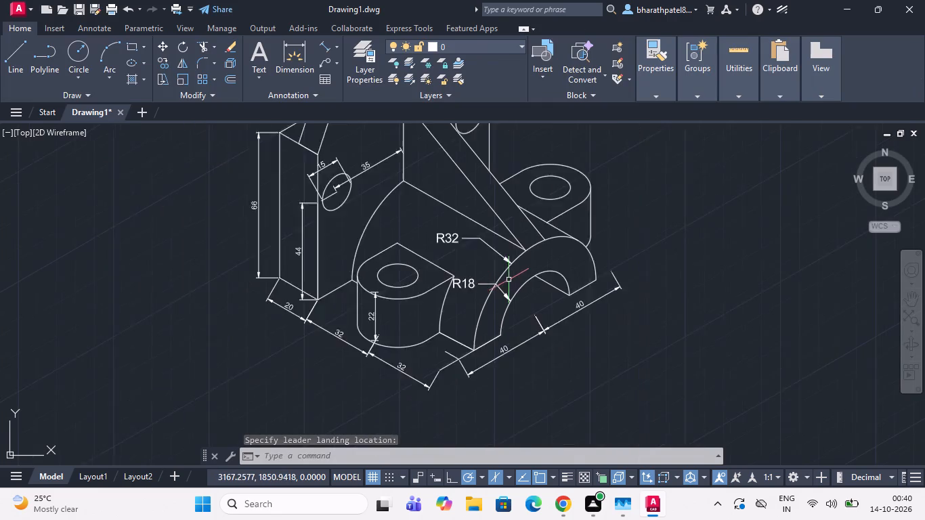
scroll(509, 280, "down", 1)
scroll(538, 195, "up", 1)
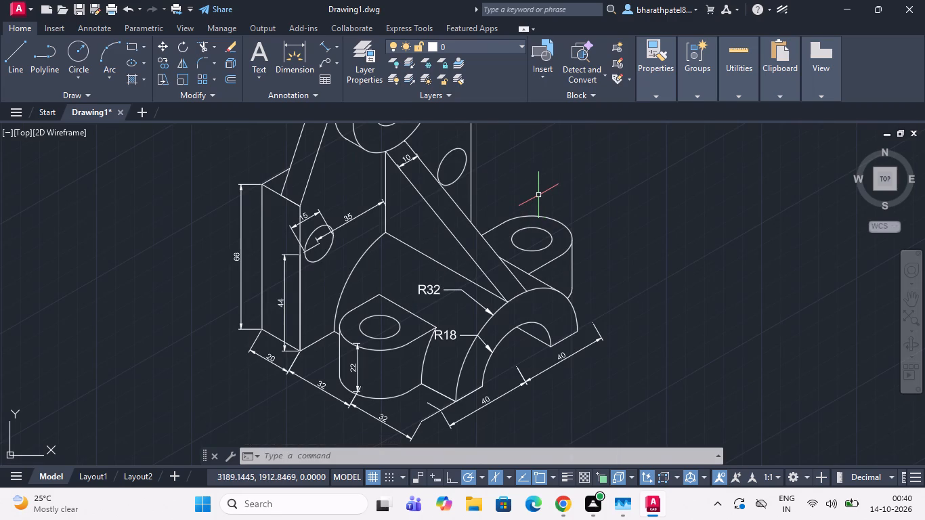
scroll(538, 195, "down", 1)
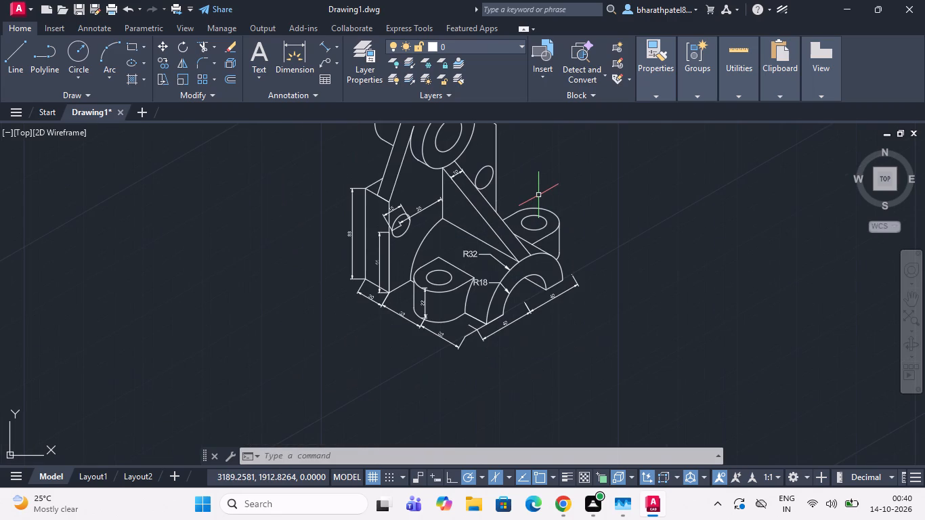
left_click(320, 62)
left_click(320, 61)
scroll(530, 235, "down", 1)
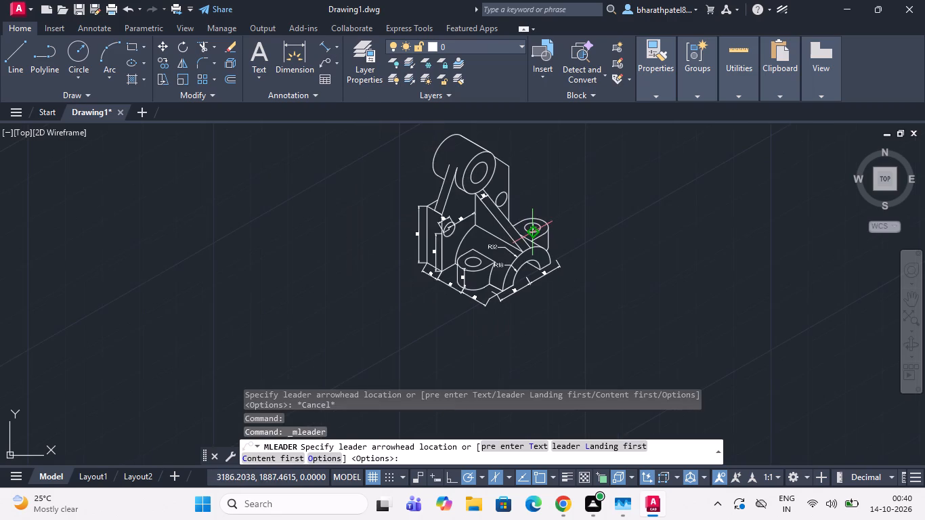
scroll(528, 214, "up", 3)
left_click(533, 230)
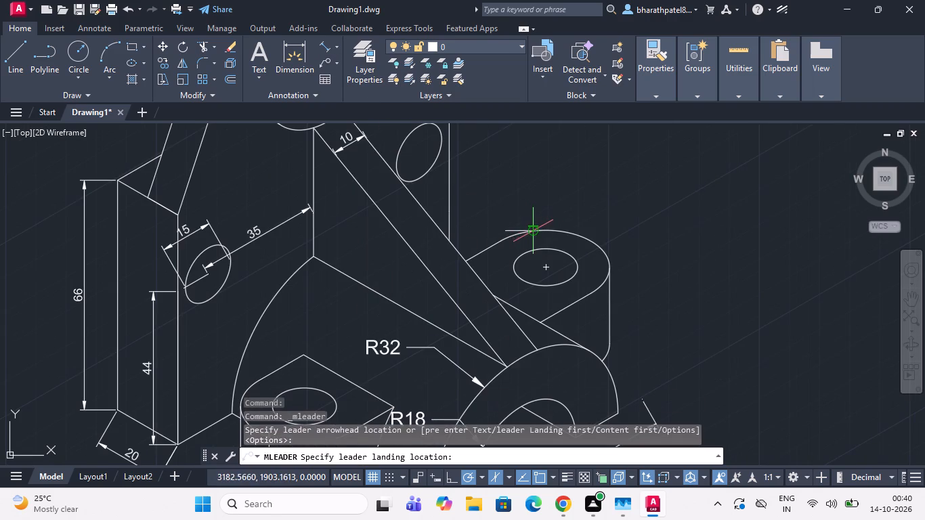
left_click(553, 192)
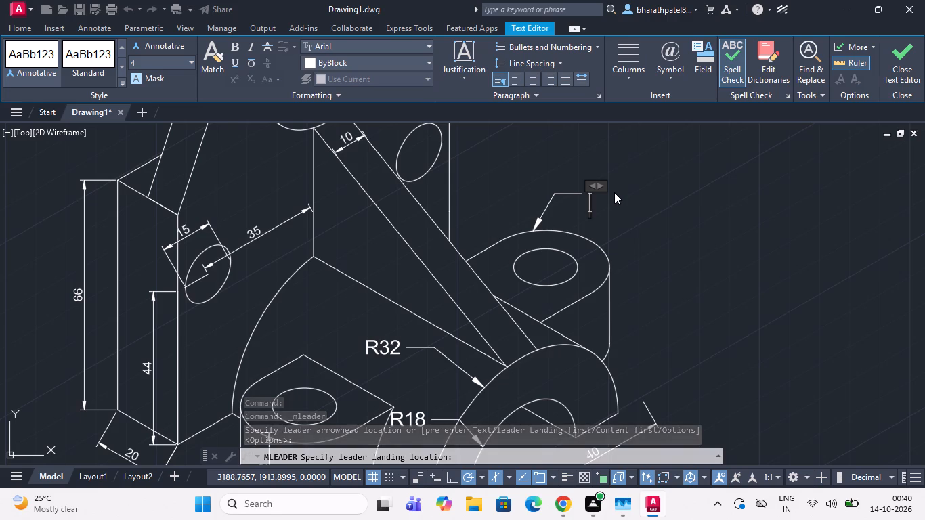
key("r")
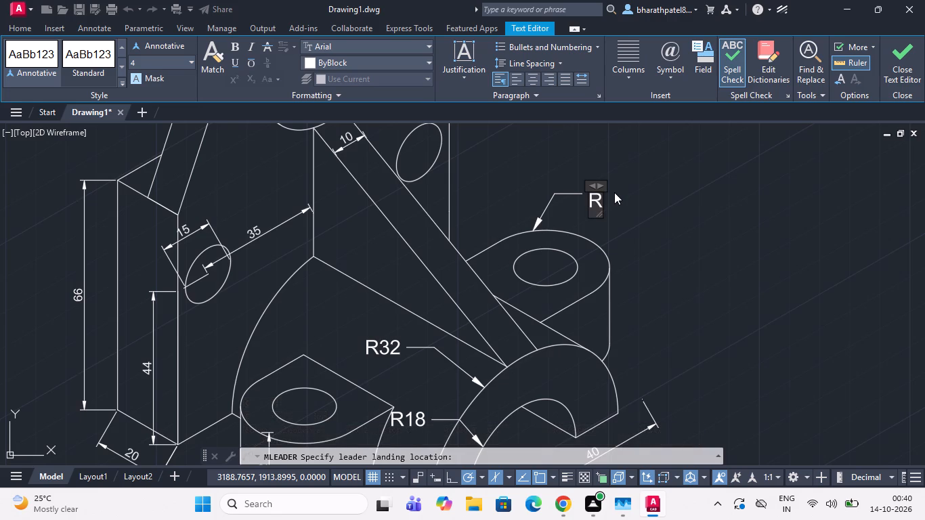
type("15")
left_click(651, 201)
Place a multileader with its arrowhead on the edge of the far lug's hole and its landing outside the lug.
scroll(650, 201, "down", 1)
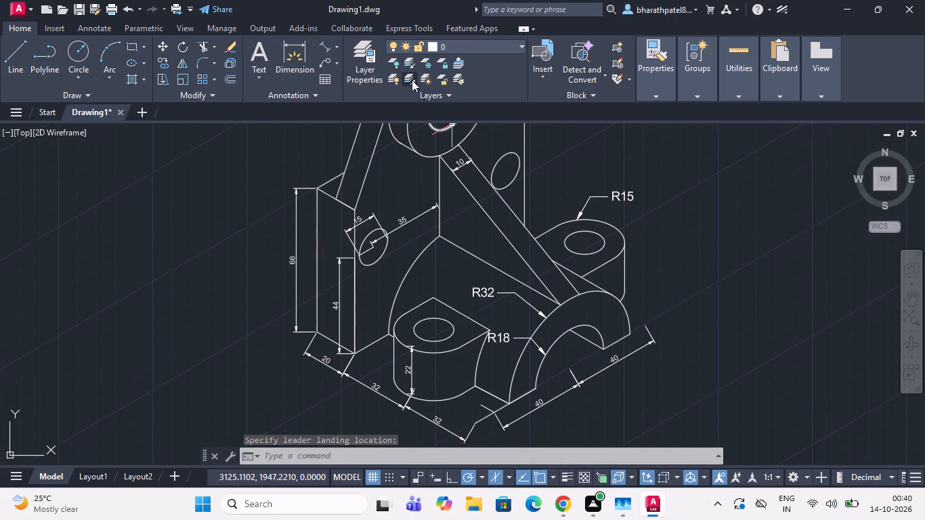
left_click(323, 58)
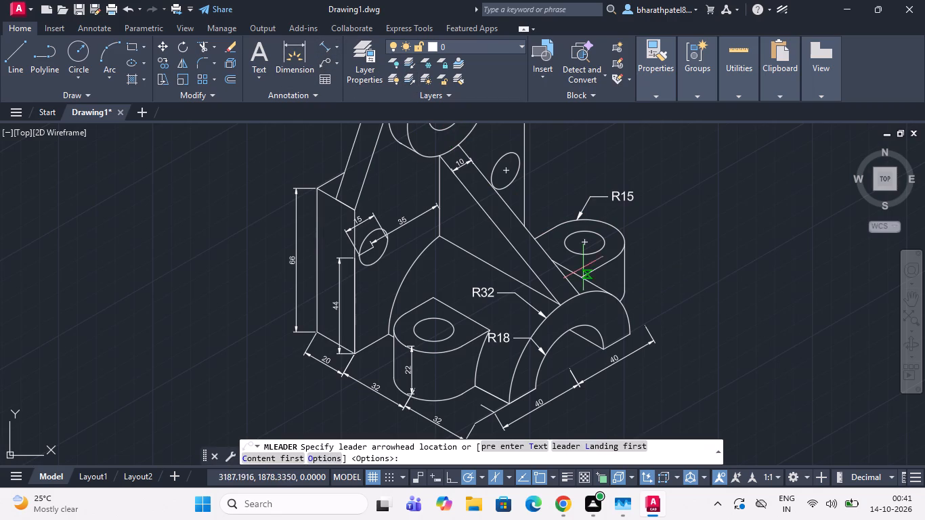
left_click(601, 239)
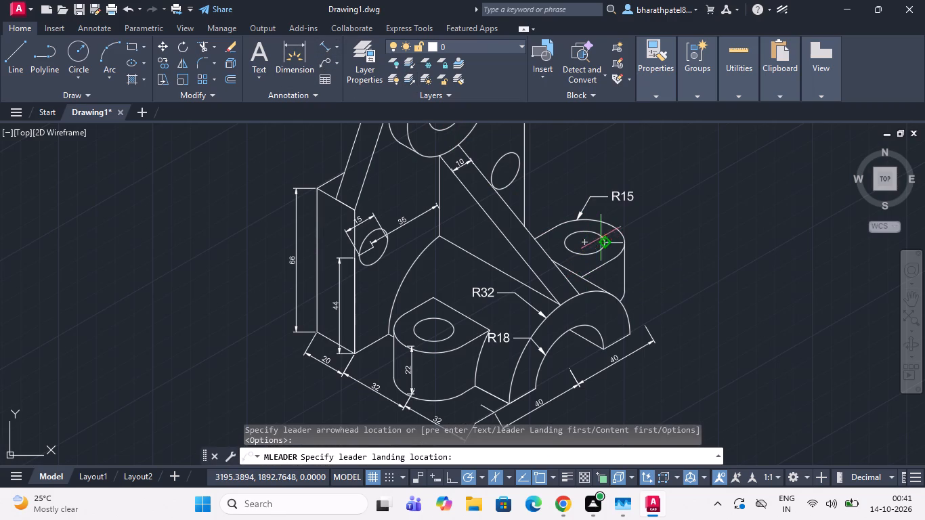
left_click(635, 216)
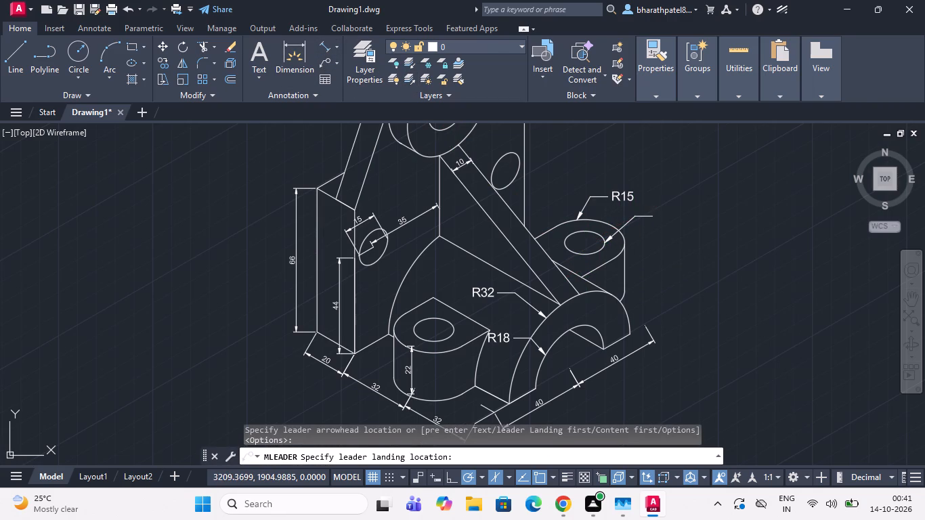
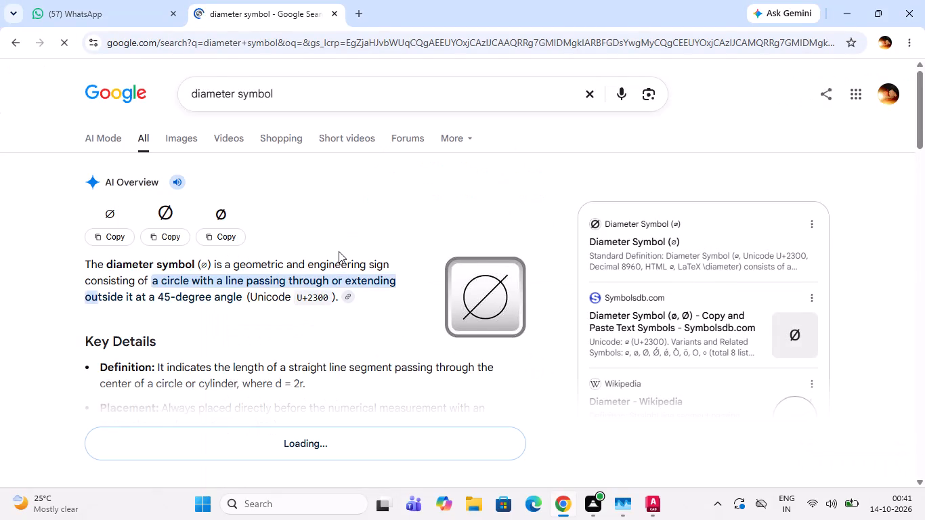
Copy the third diameter symbol variant (ø) from the AI Overview of the search results.
scroll(339, 251, "down", 2)
left_click(316, 307)
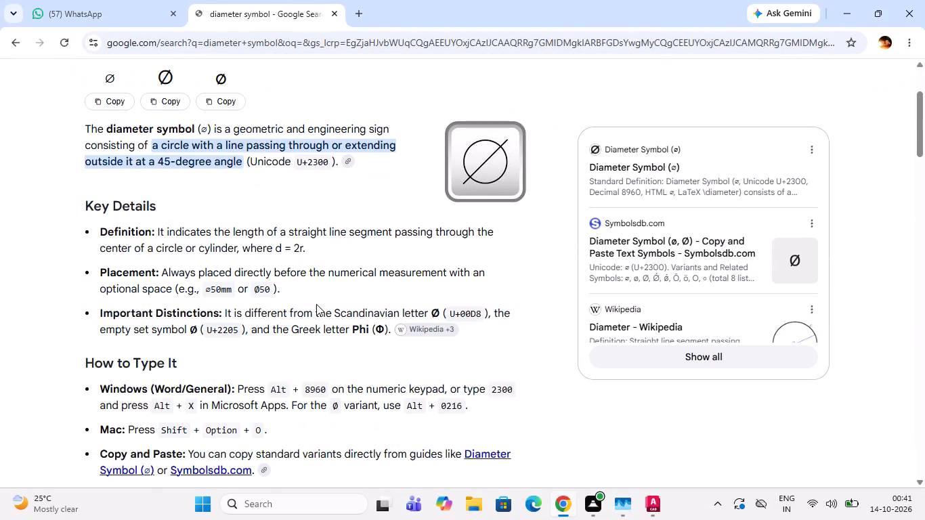
scroll(255, 295, "down", 5)
scroll(258, 292, "up", 3)
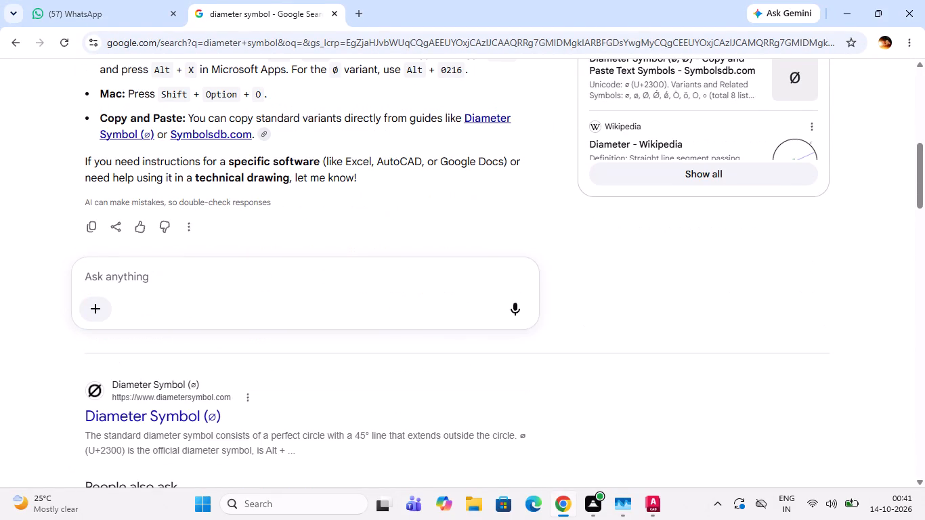
scroll(259, 292, "up", 3)
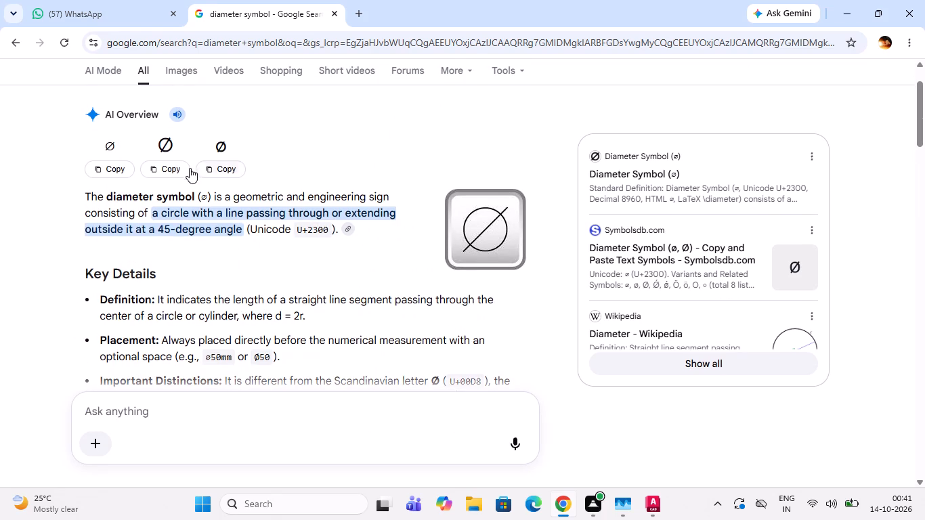
left_click(205, 165)
Switch to AutoCAD and enter ø12 as the text of the open leader pointing to the rear lug's hole.
left_click(848, 1)
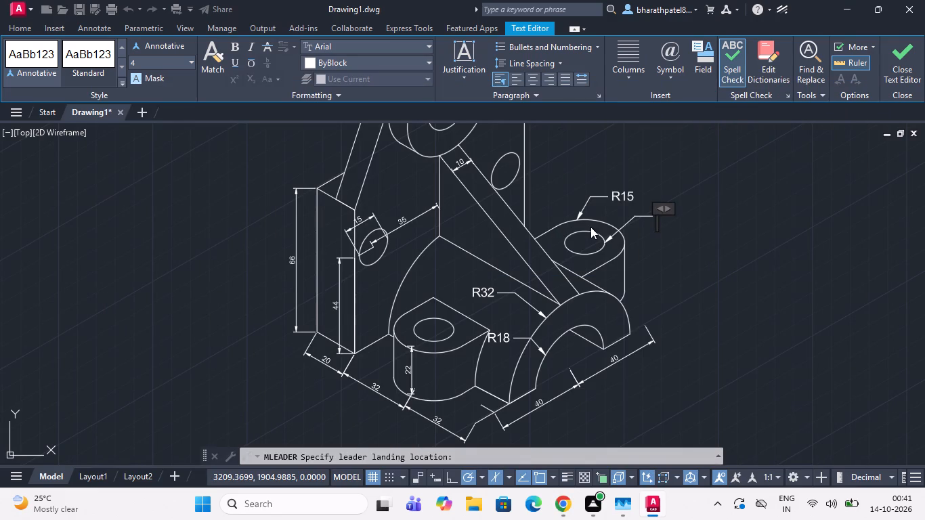
key("ctrl+v")
type("12")
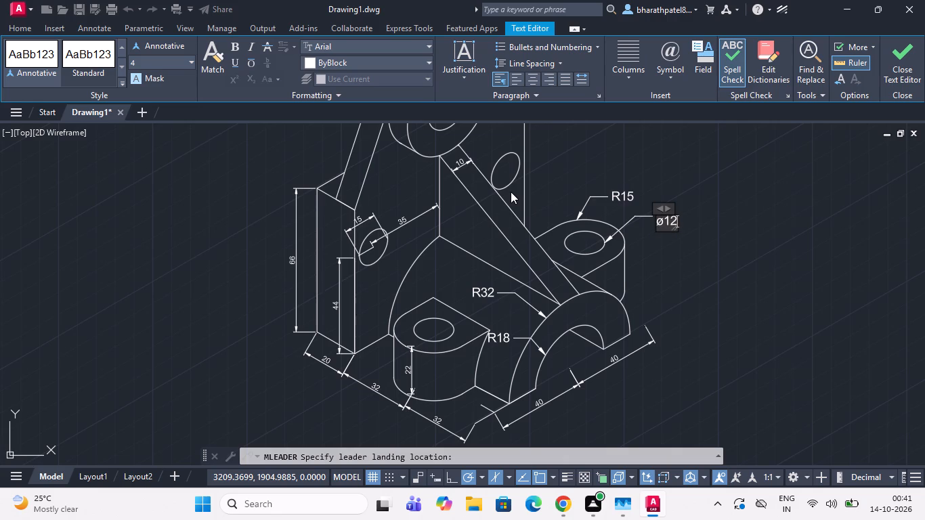
left_click(726, 219)
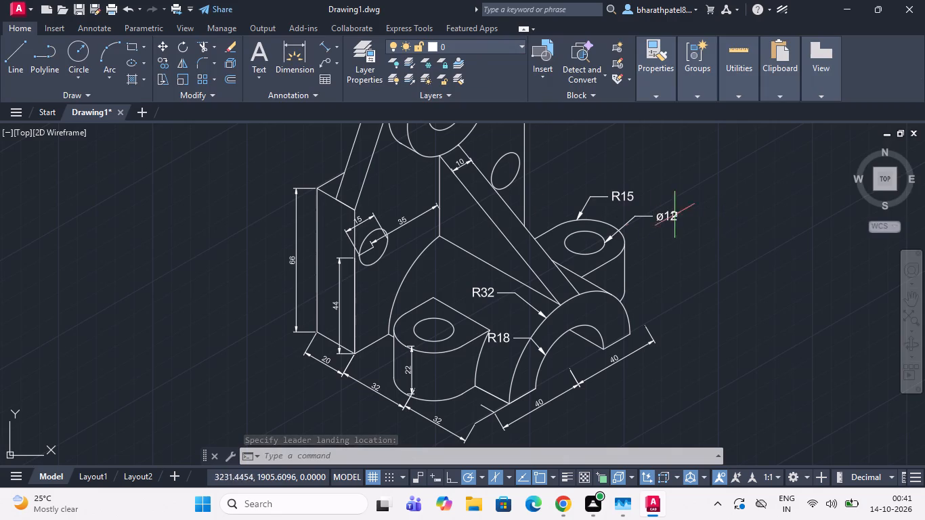
Delete the 15 dimension across the hole in the 66-high plate, along with the short construction line inside that hole.
scroll(451, 237, "down", 2)
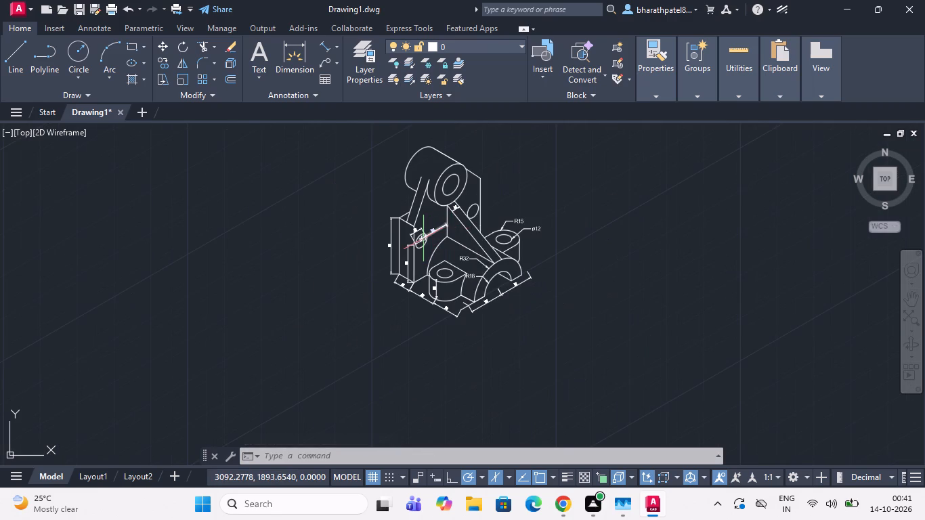
scroll(403, 284, "up", 3)
scroll(403, 284, "down", 3)
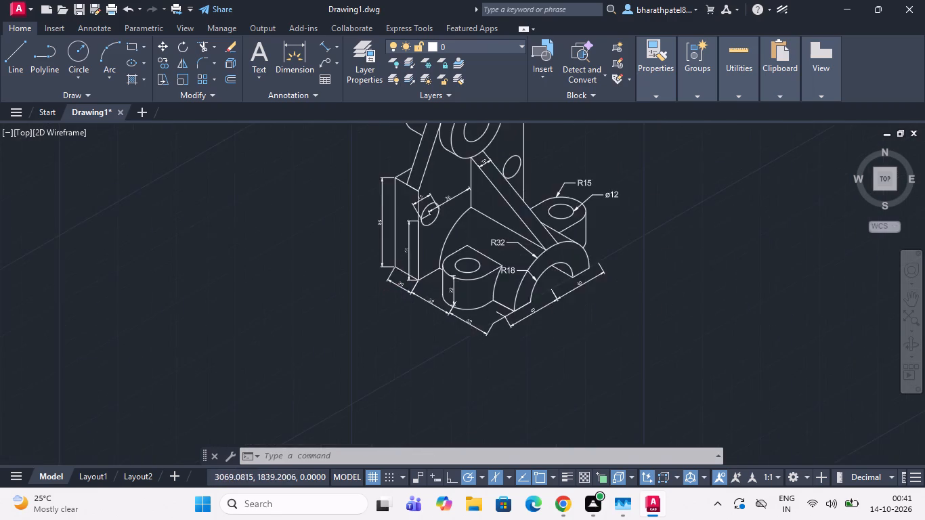
scroll(400, 244, "up", 3)
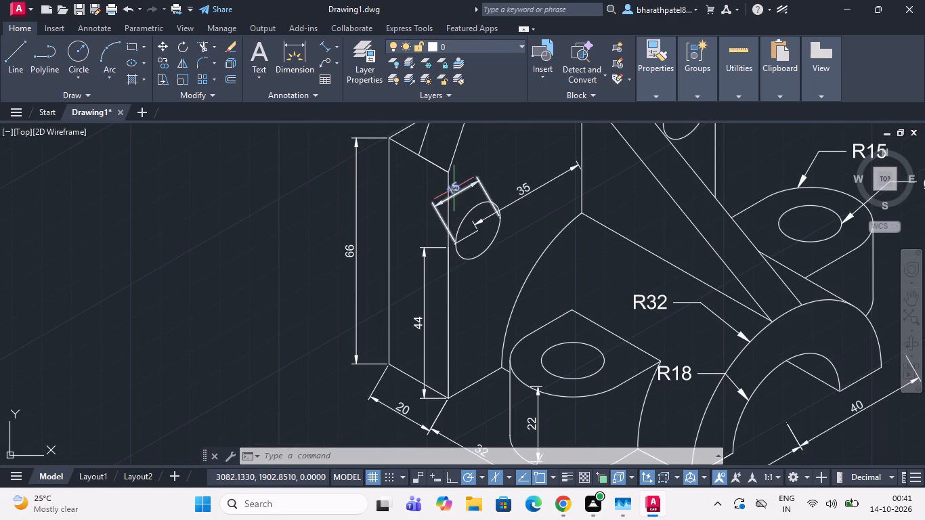
left_click(457, 192)
key("Delete")
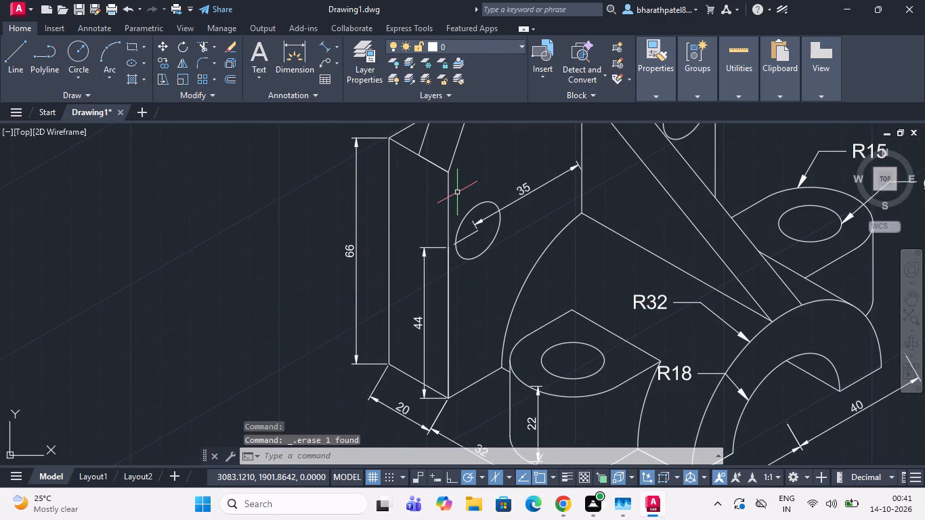
left_click(463, 238)
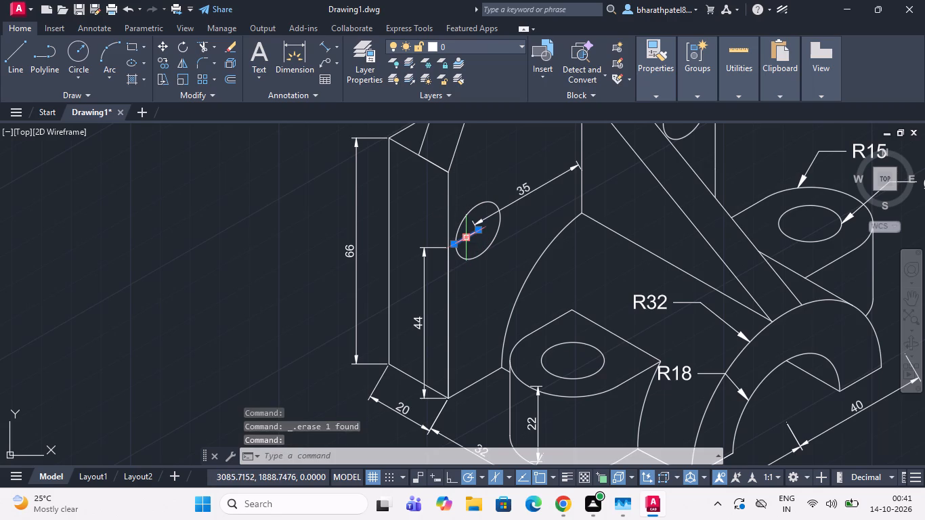
key("Delete")
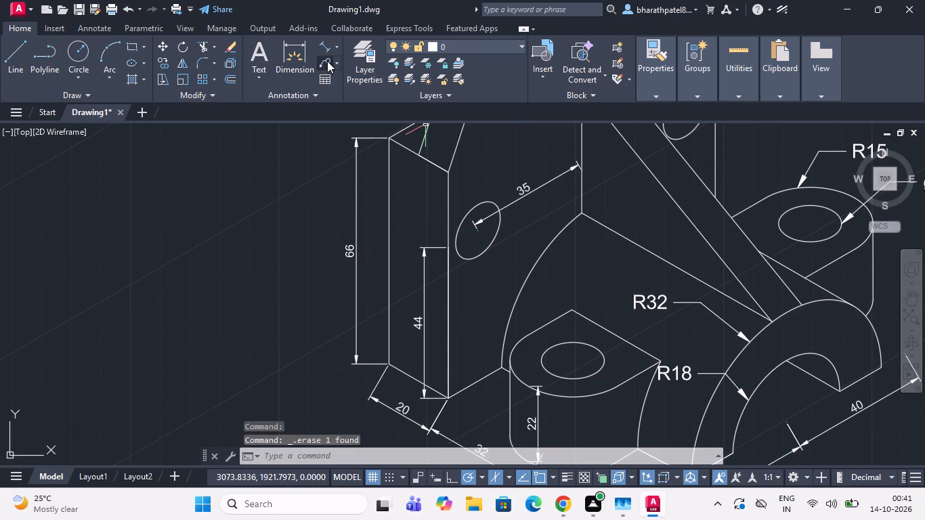
Add a multileader labelled ø15 to the hole in the 66-high plate, with its text above the 35 dimension.
left_click(324, 59)
left_click(474, 204)
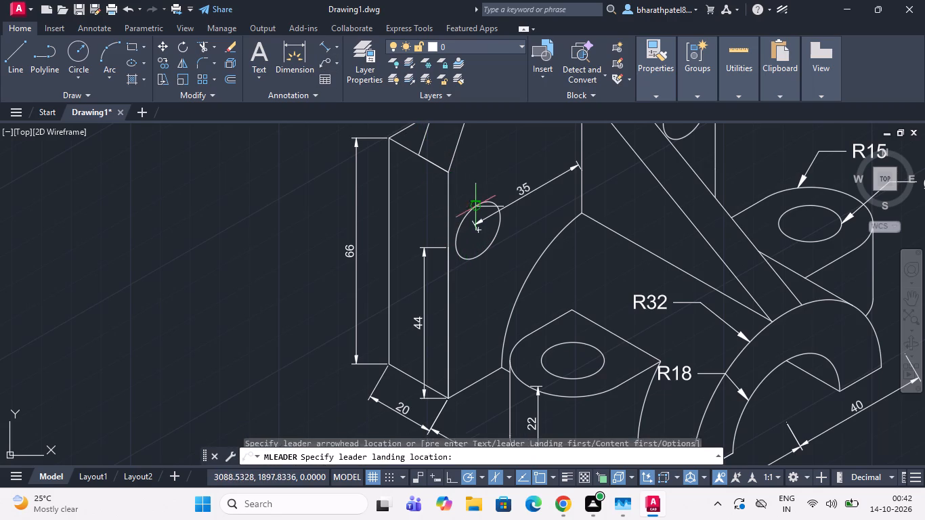
scroll(473, 183, "down", 4)
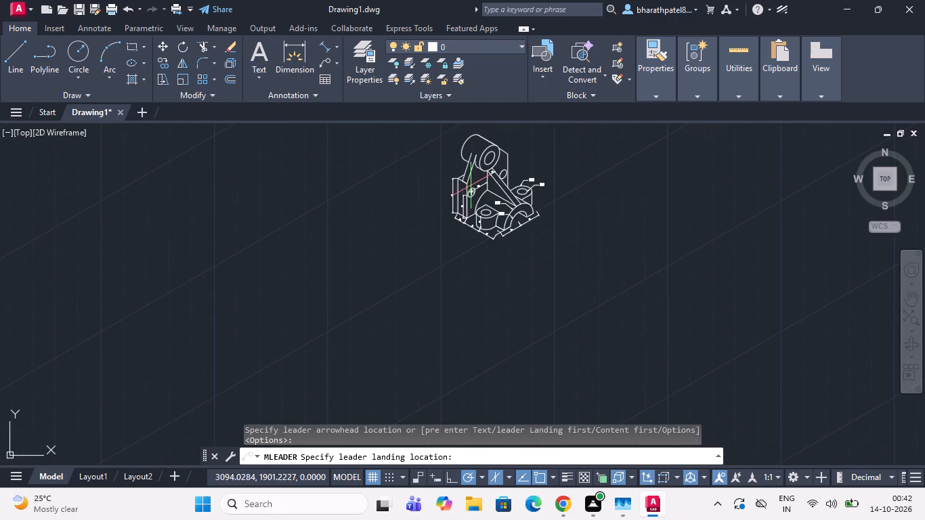
scroll(475, 179, "up", 3)
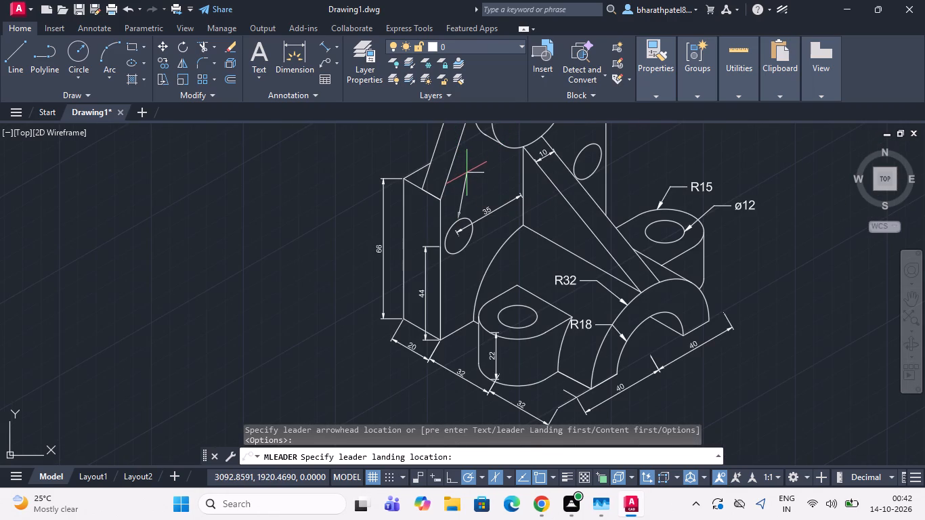
left_click(466, 173)
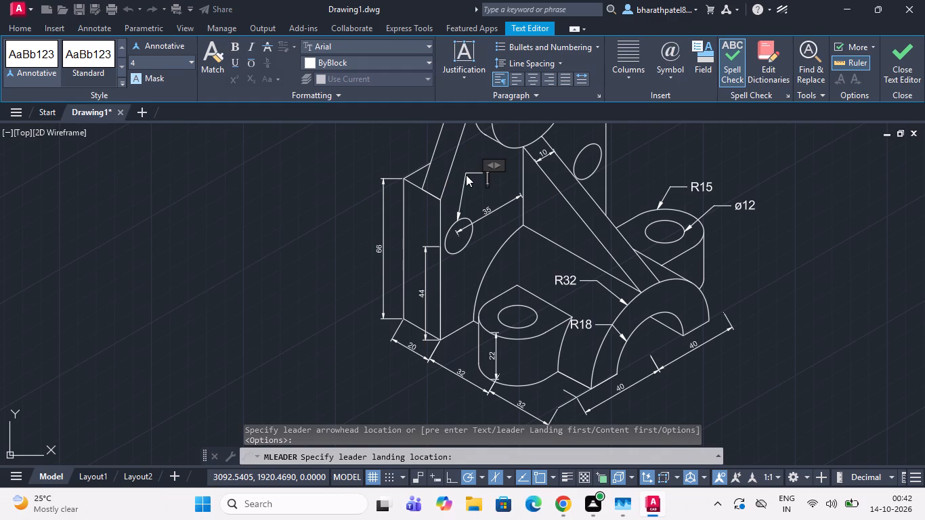
key("ctrl+v")
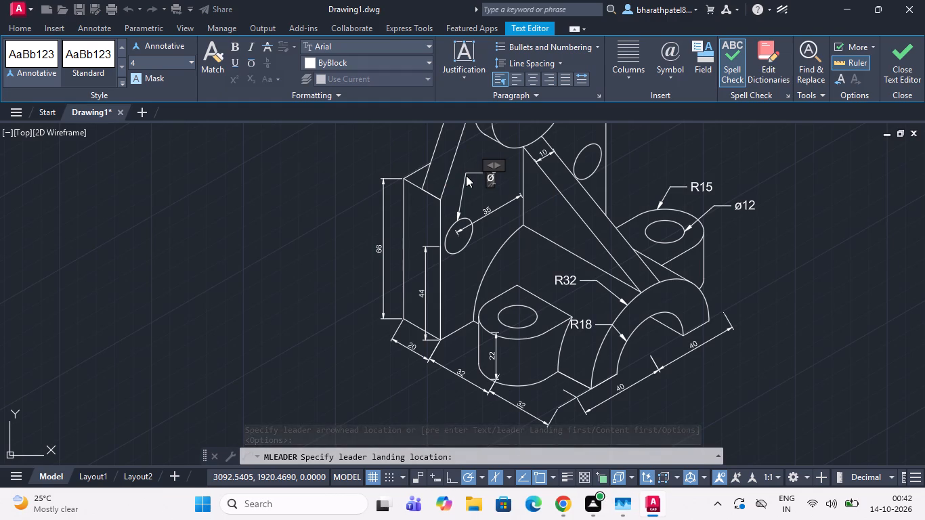
type("15")
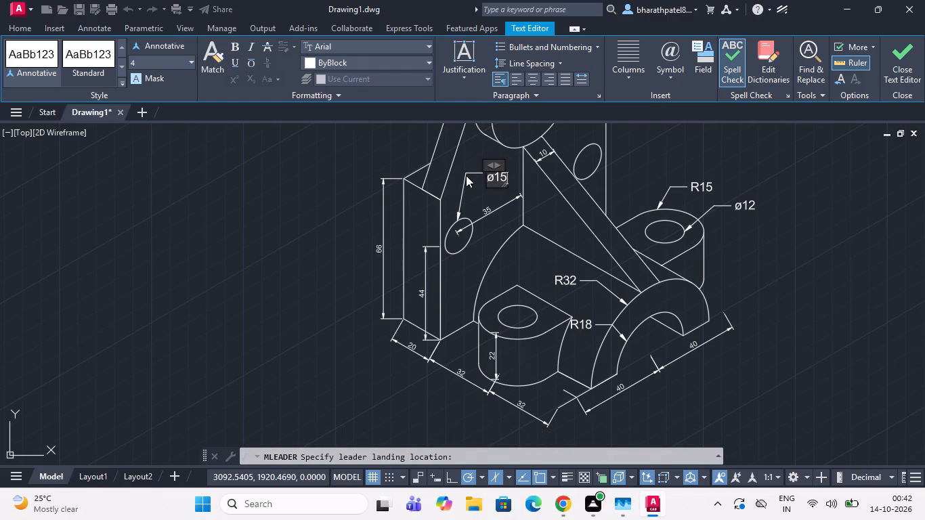
left_click(484, 230)
Add a multileader labelled ø15 to the hole beside the diagonal rib, with its text outside the upright plate's edge.
scroll(484, 230, "down", 1)
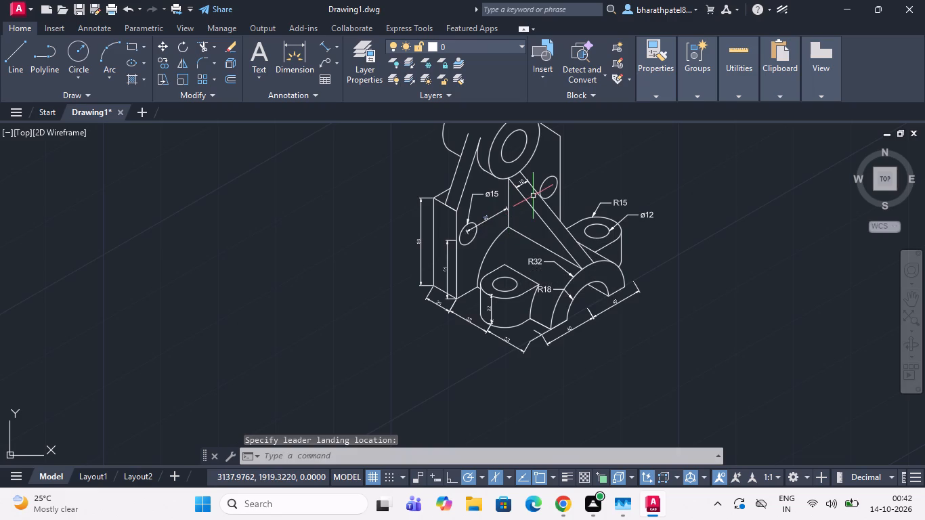
scroll(533, 198, "down", 1)
scroll(548, 183, "up", 3)
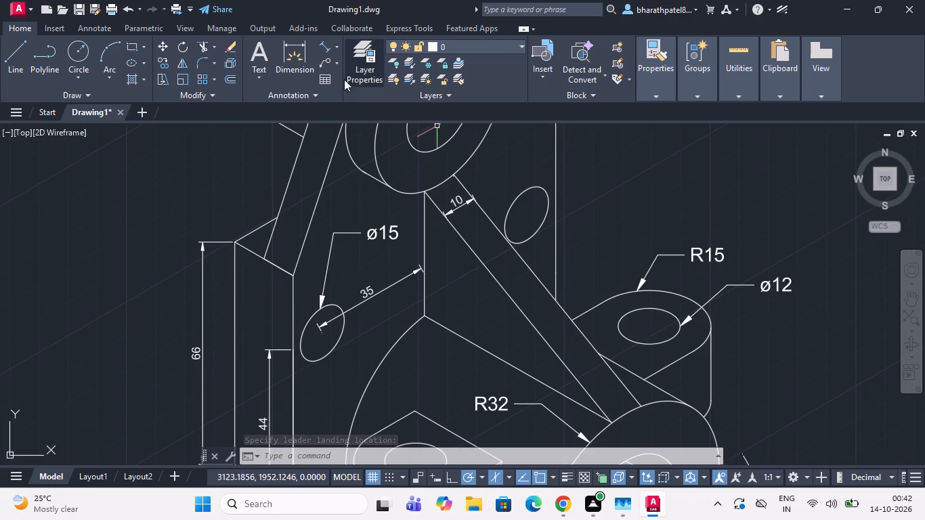
left_click(324, 59)
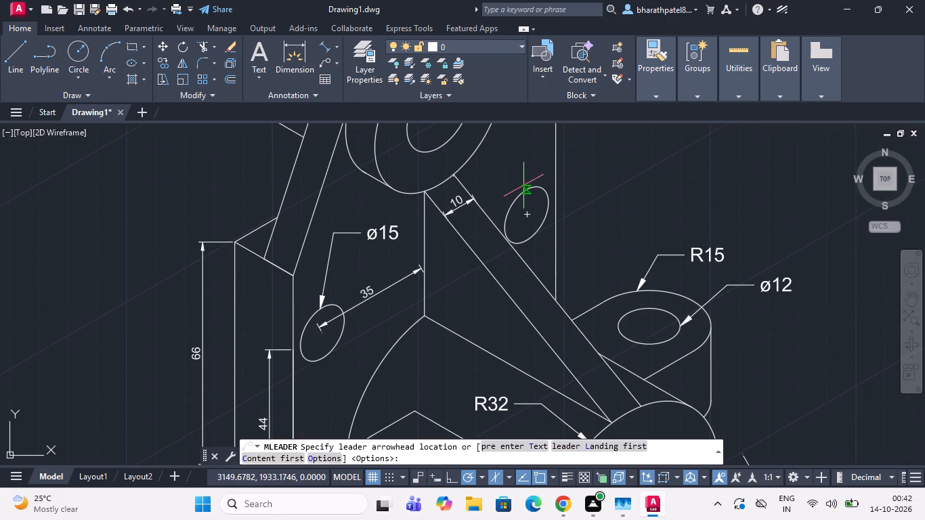
left_click(524, 186)
left_click(555, 147)
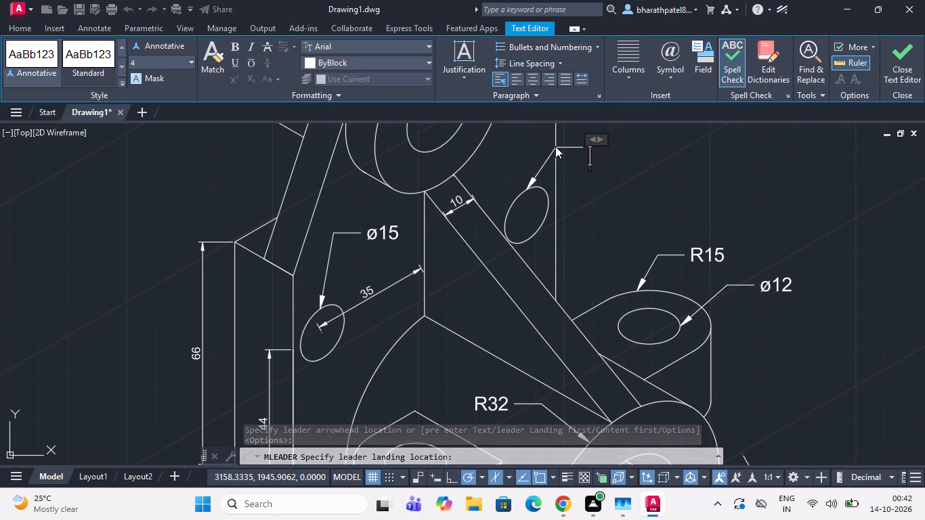
key("ctrl+v")
key("1")
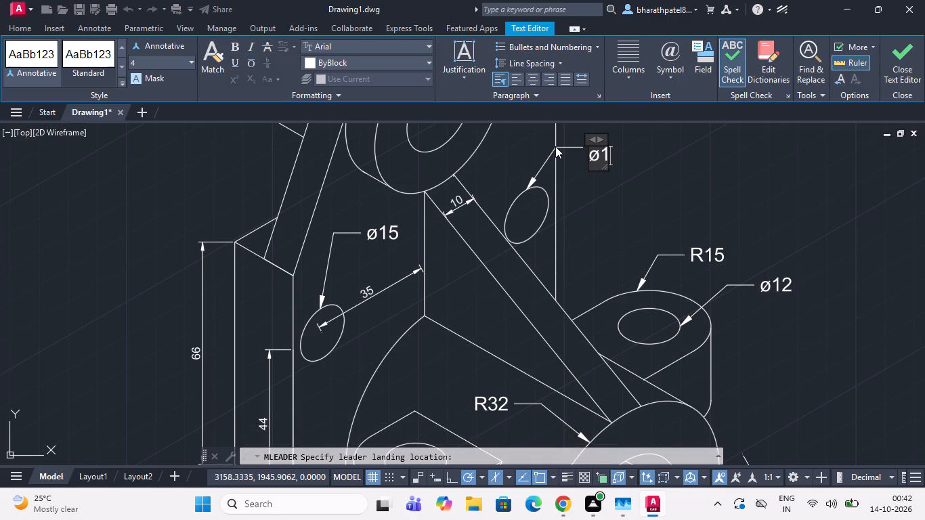
key("5")
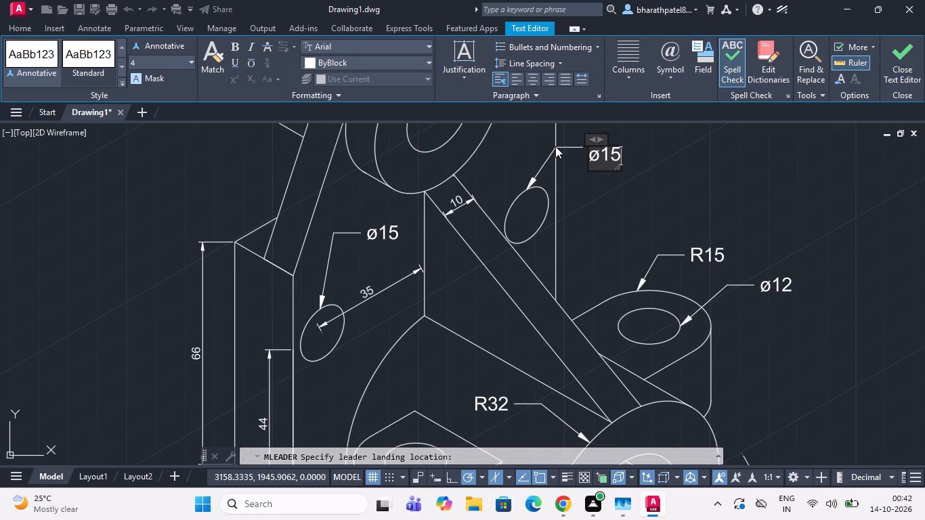
left_click(636, 162)
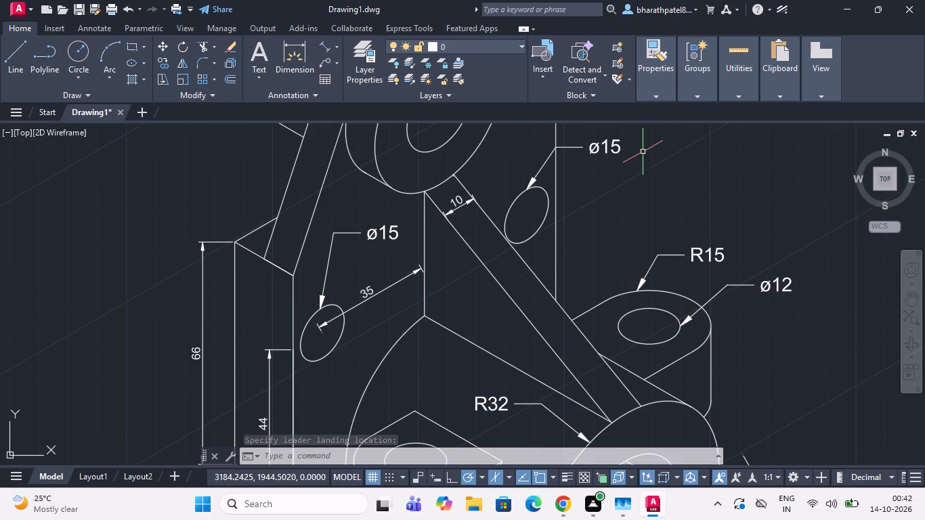
Draw connected lines from the midpoint between the two 40 dimensions outward at 330°, up 100, and back to the cylindrical boss hole's centre.
scroll(643, 152, "up", 1)
scroll(643, 154, "down", 4)
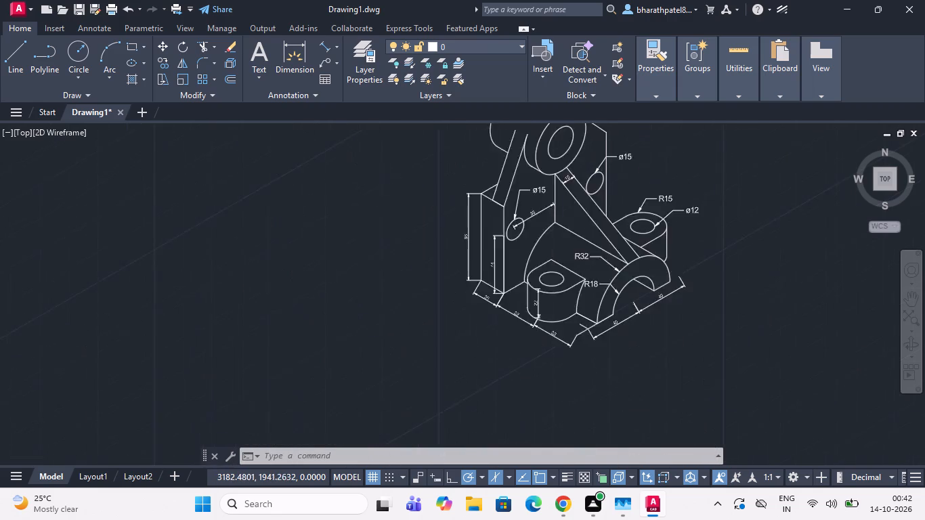
scroll(636, 170, "down", 2)
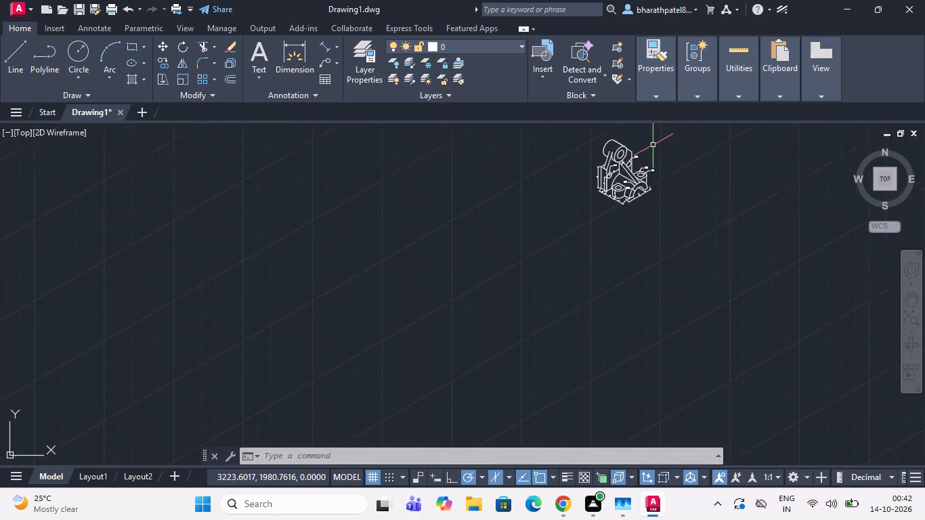
scroll(653, 145, "up", 3)
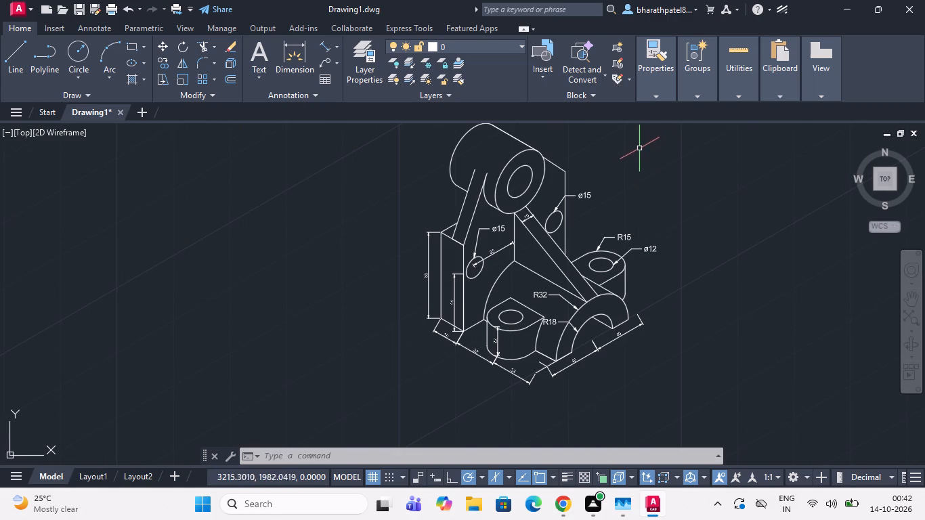
left_click_drag(18, 49, 43, 51)
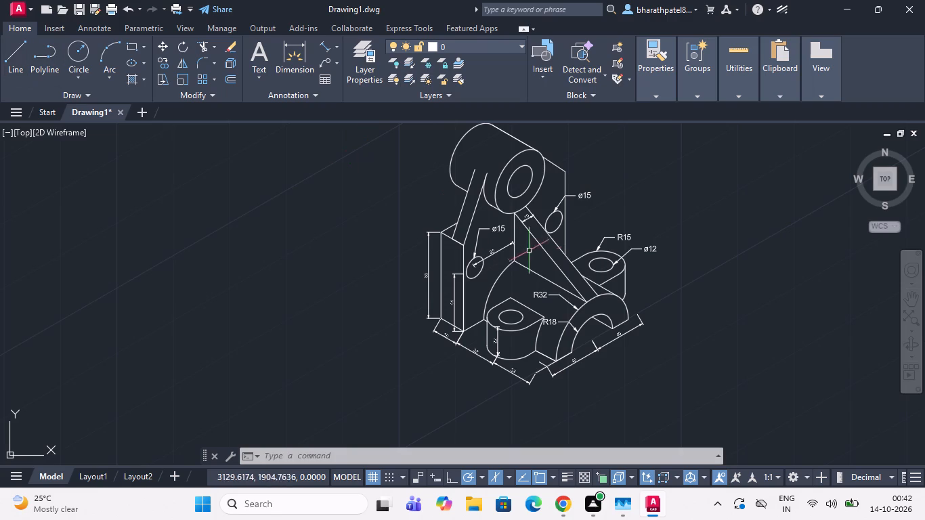
scroll(601, 347, "up", 2)
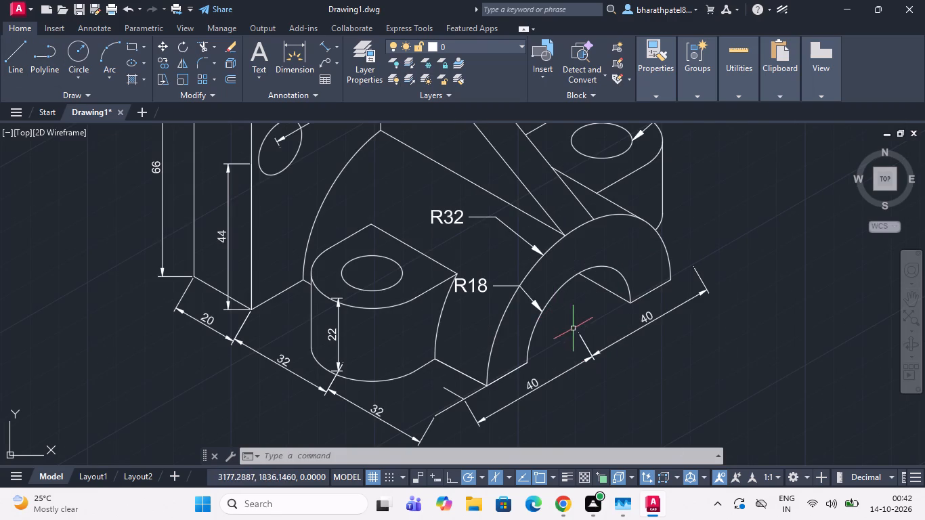
left_click(10, 53)
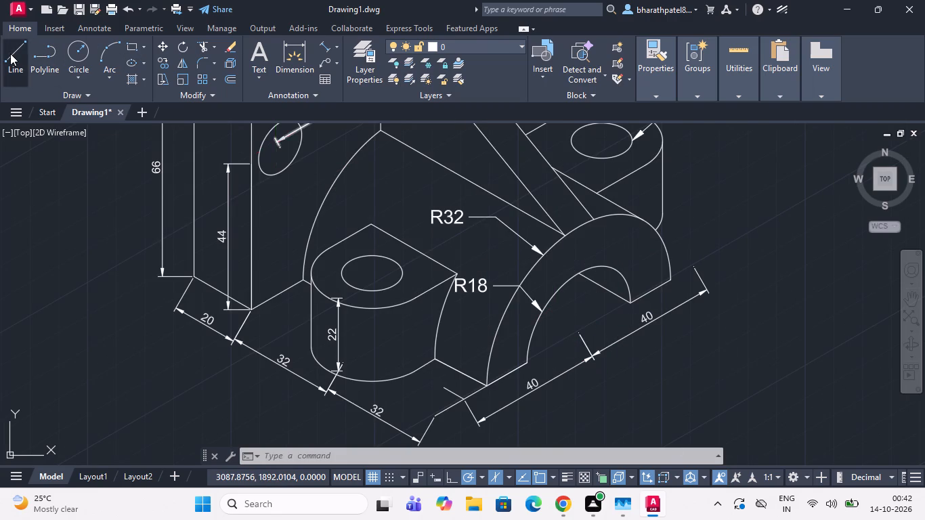
left_click(579, 333)
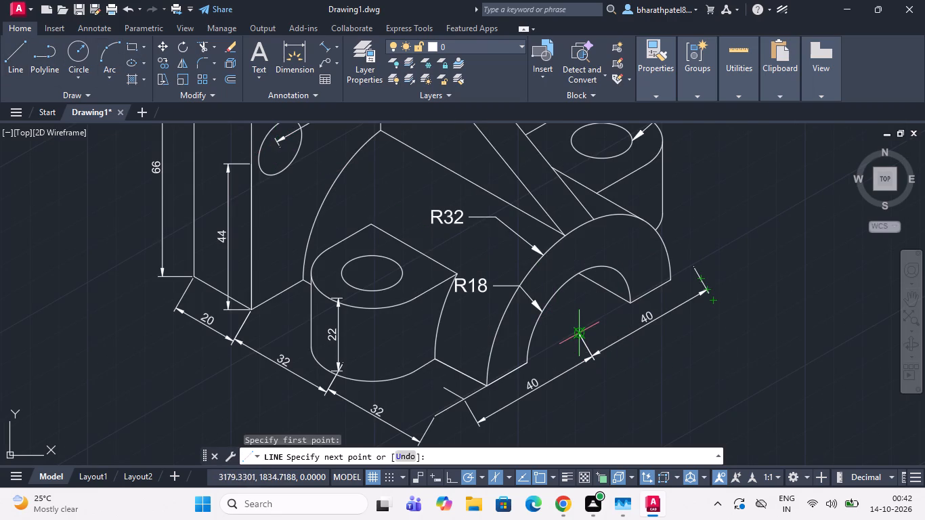
scroll(579, 333, "down", 3)
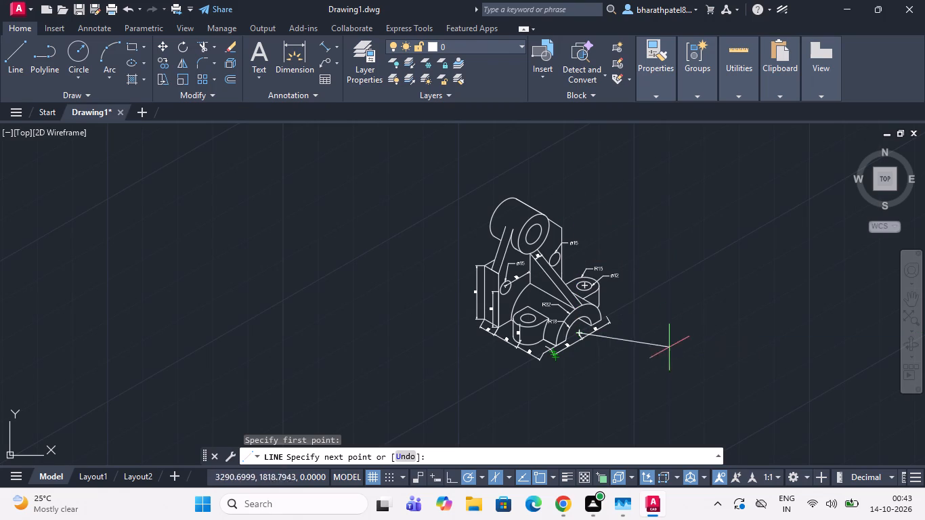
left_click(618, 349)
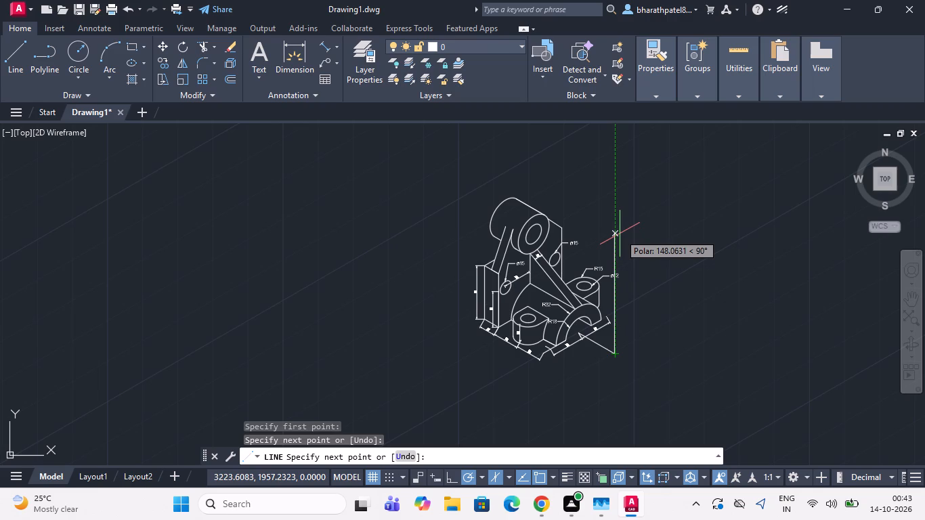
left_click(632, 371)
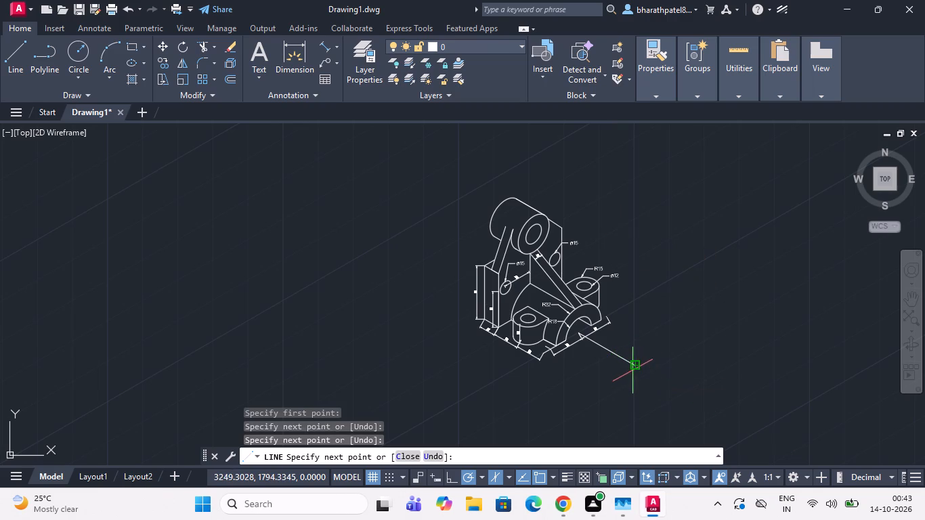
type("100")
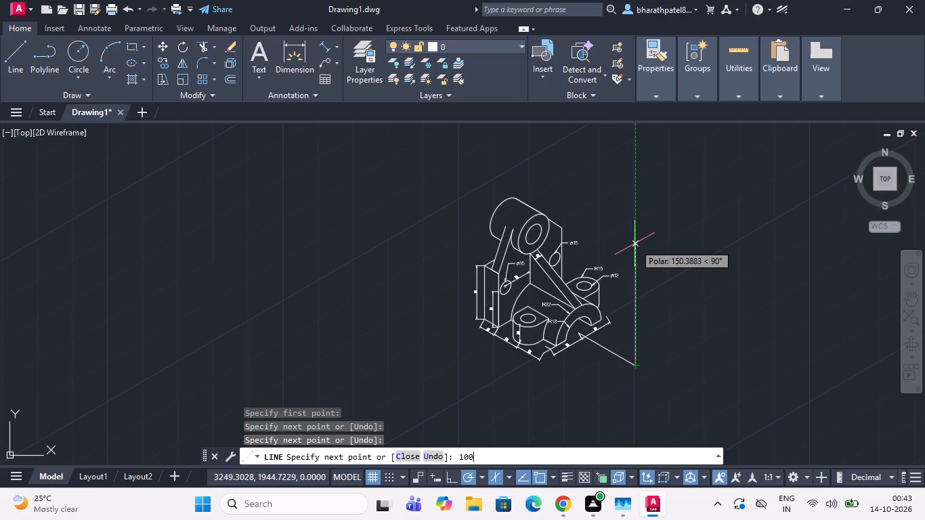
key("Return")
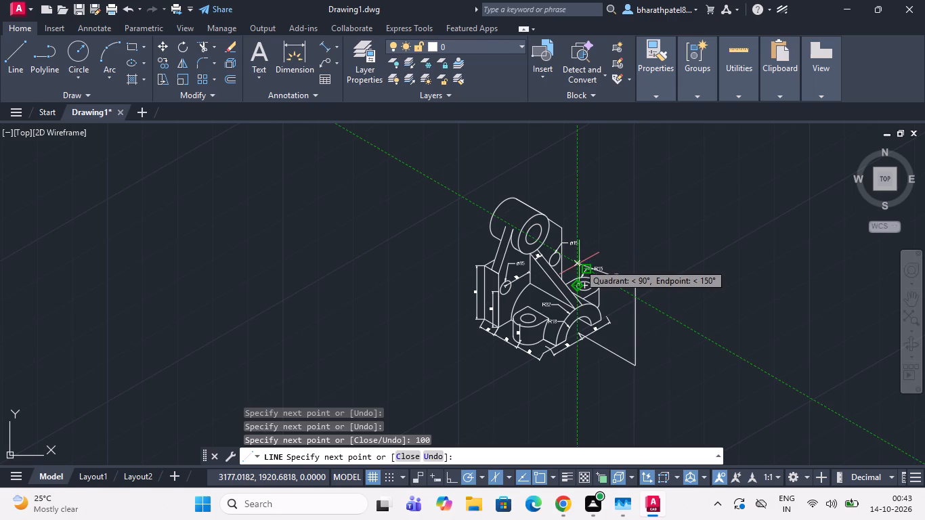
scroll(542, 241, "up", 2)
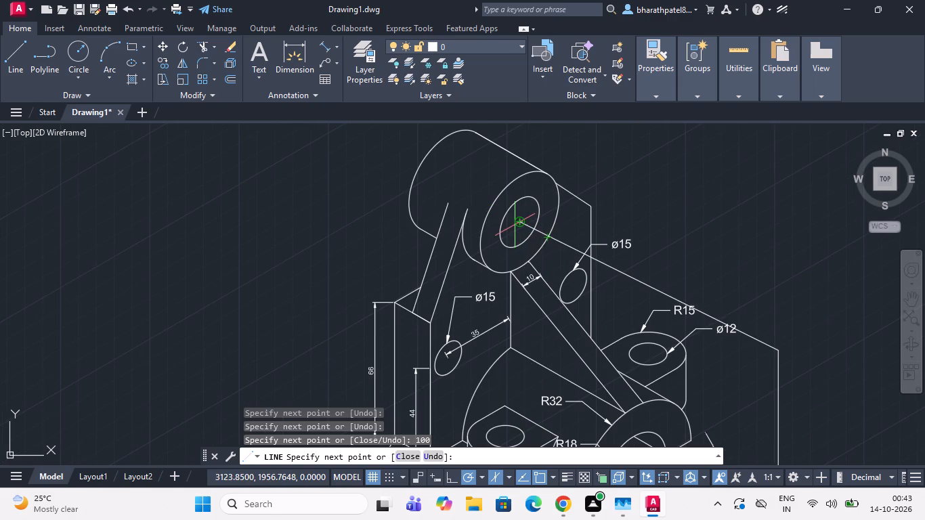
left_click(519, 221)
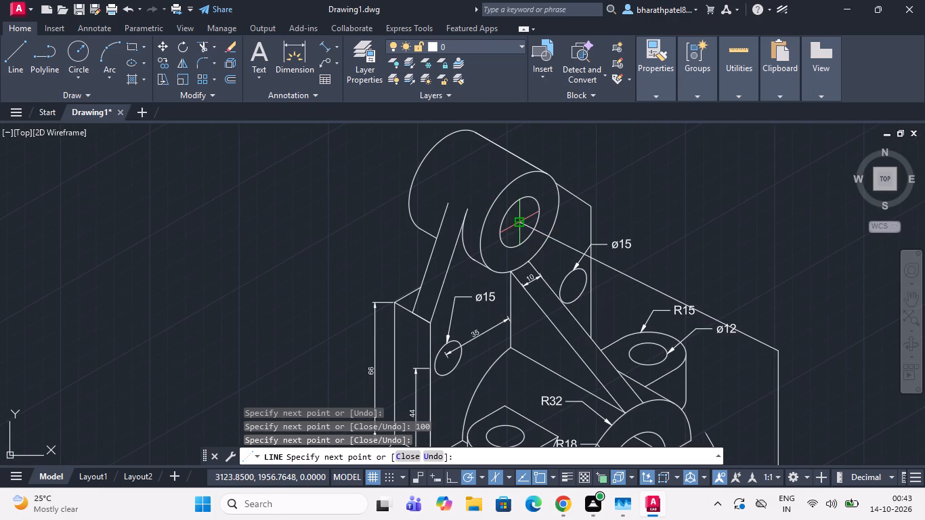
key("Escape")
Add an aligned dimension to the vertical support line beside the bracket, placing the dimension directly on that line.
scroll(555, 211, "down", 2)
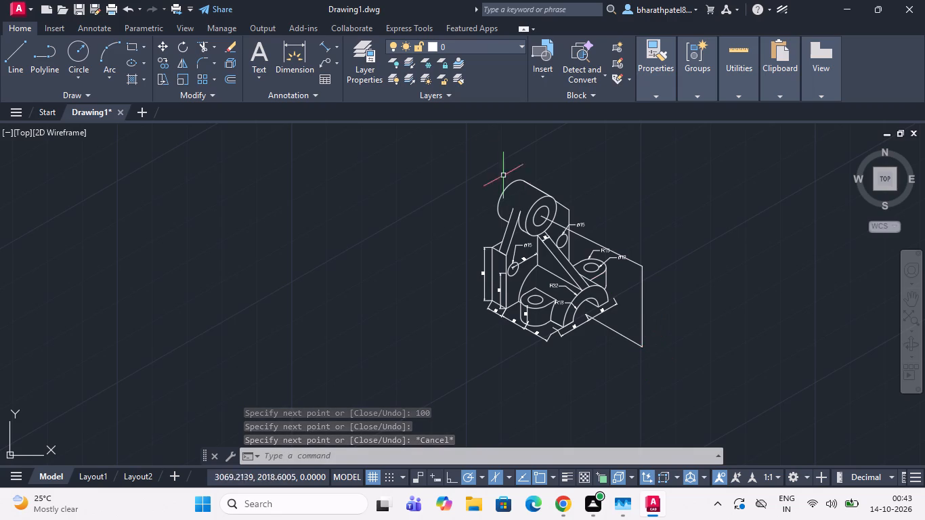
left_click(320, 44)
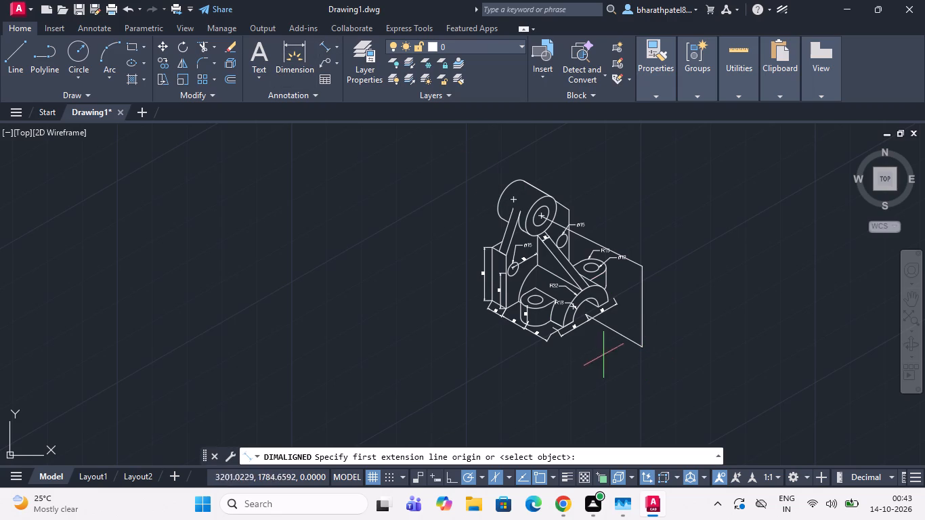
left_click(645, 349)
scroll(648, 292, "up", 2)
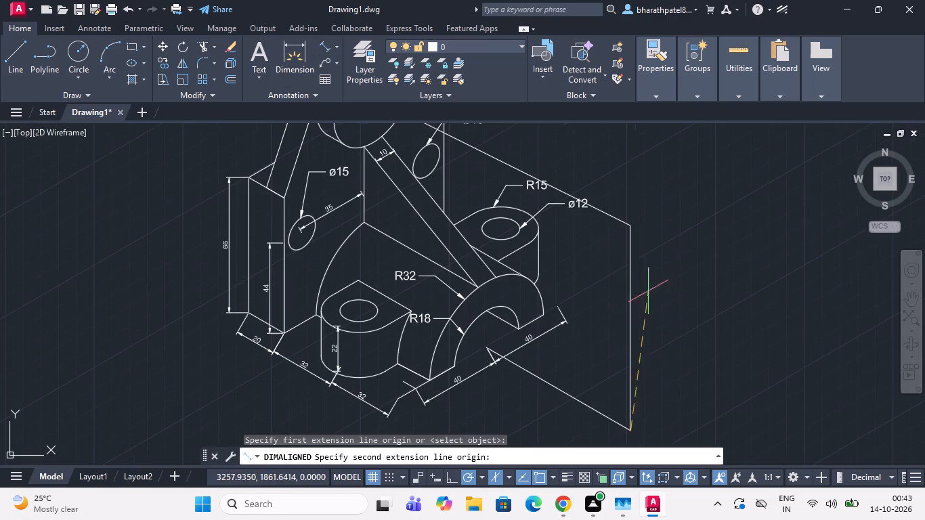
left_click(629, 225)
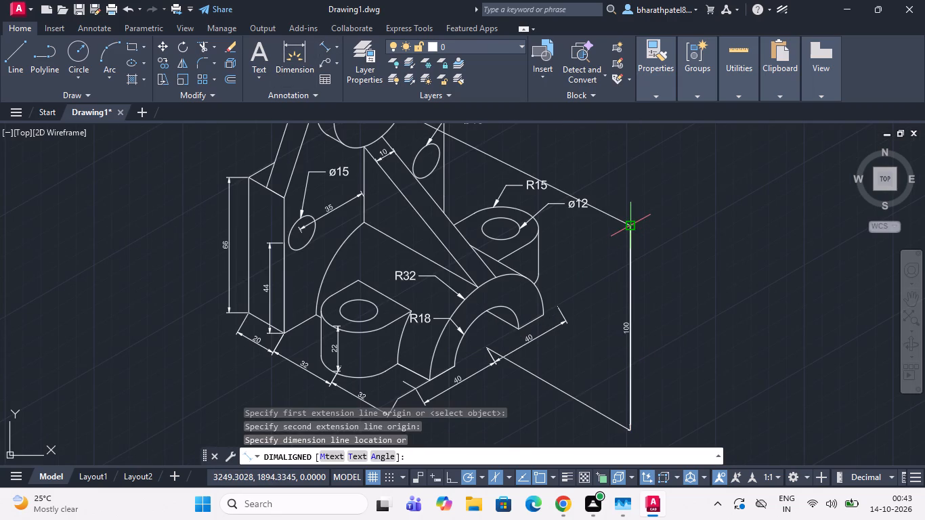
left_click(630, 225)
Add a multileader labelled ø22 to the inner hole of the cylindrical boss, with its text above the boss.
scroll(671, 233, "down", 2)
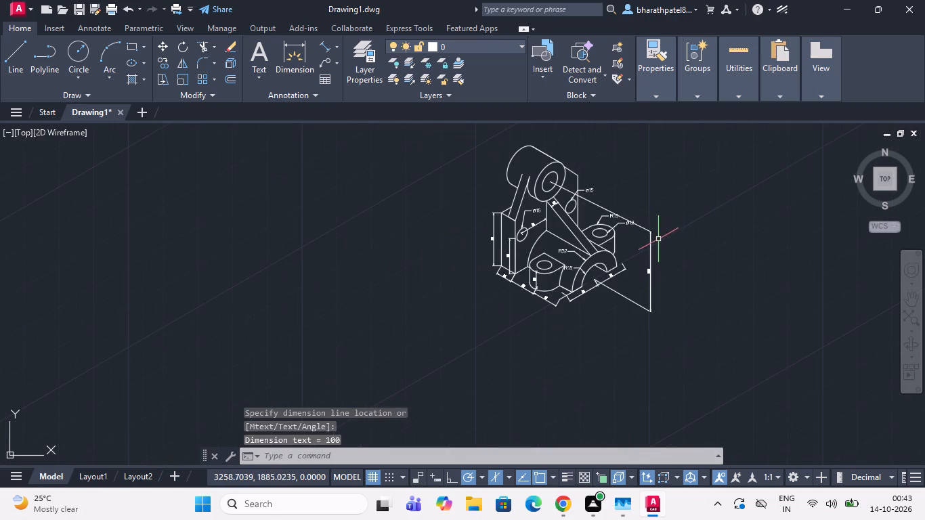
scroll(662, 253, "up", 2)
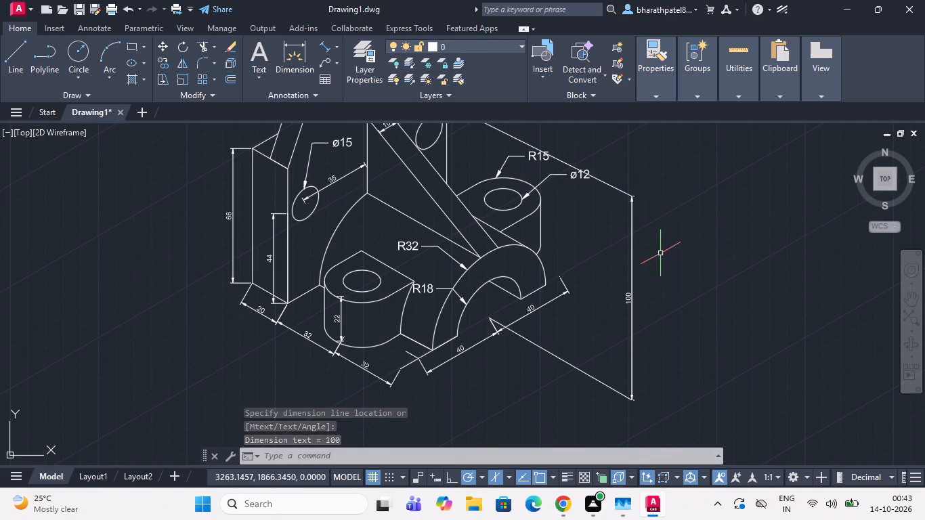
scroll(660, 253, "down", 2)
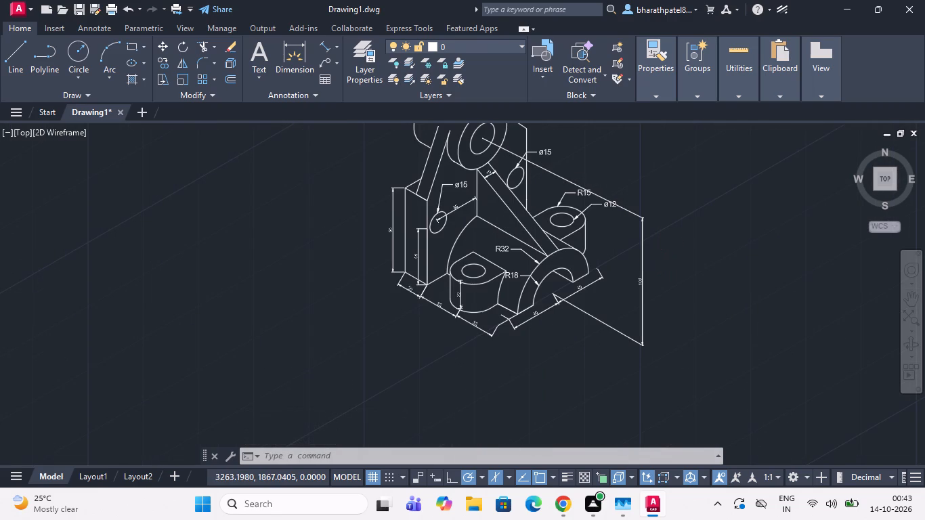
scroll(607, 235, "down", 1)
scroll(558, 186, "up", 2)
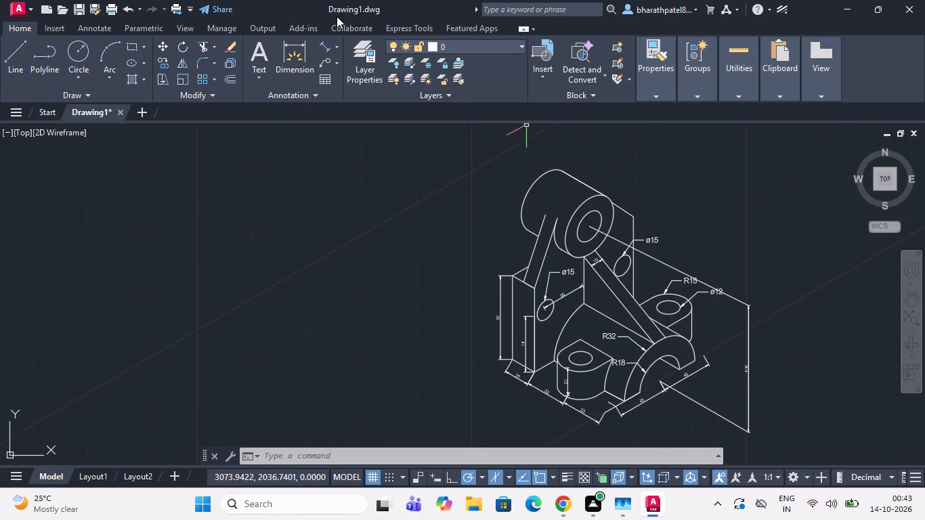
left_click(321, 62)
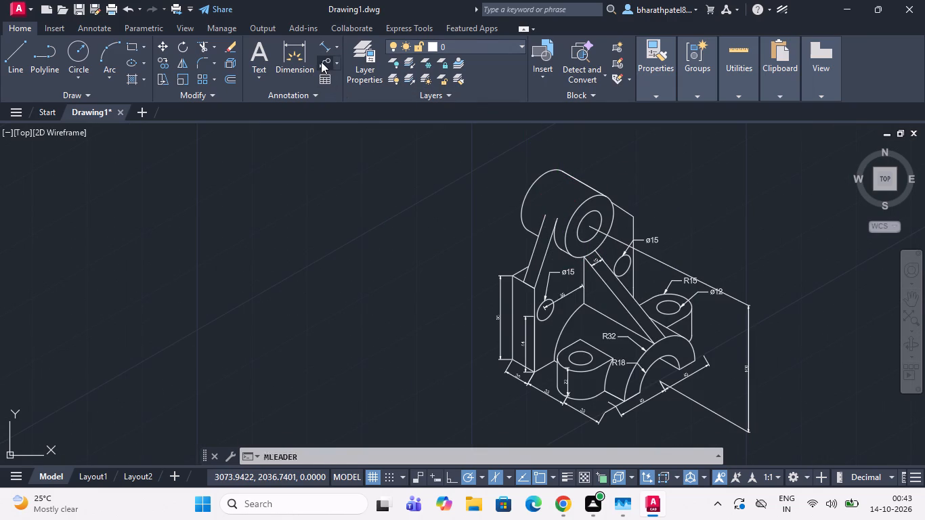
scroll(603, 204, "up", 2)
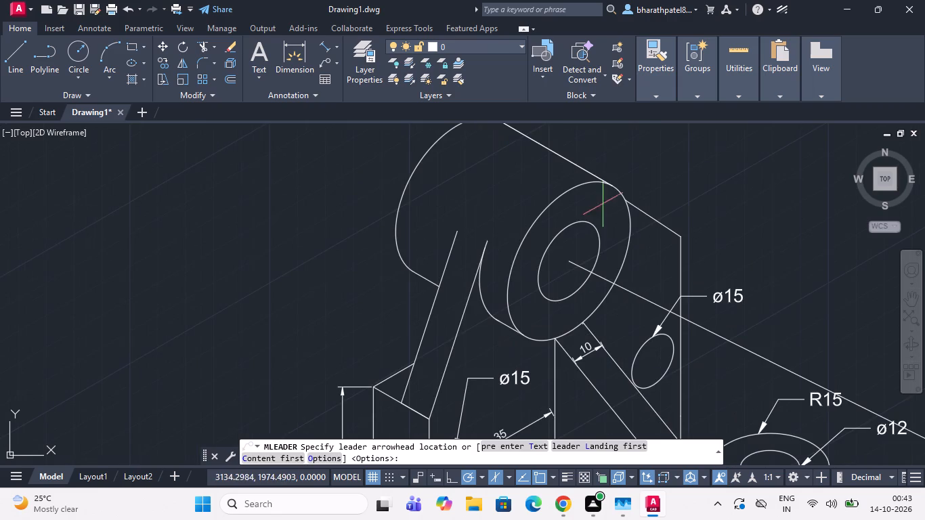
left_click(593, 221)
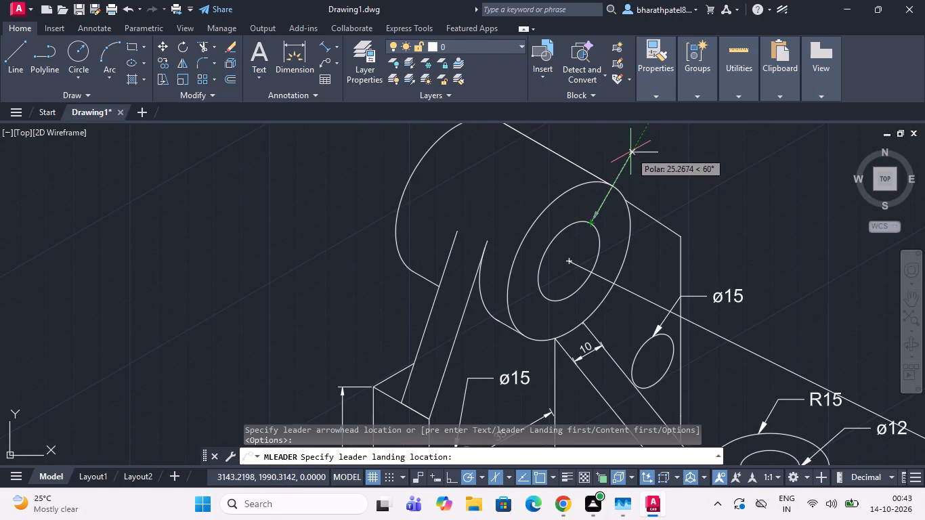
left_click(632, 146)
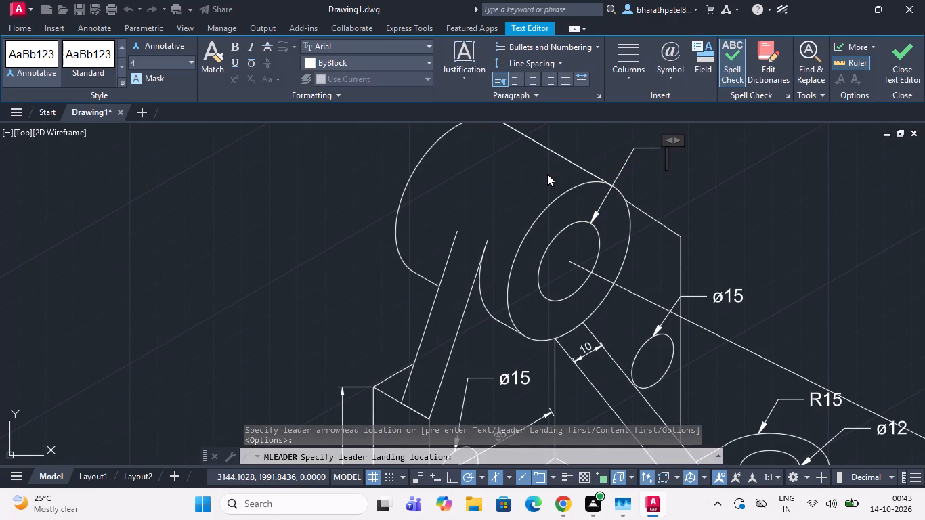
key("ctrl+v")
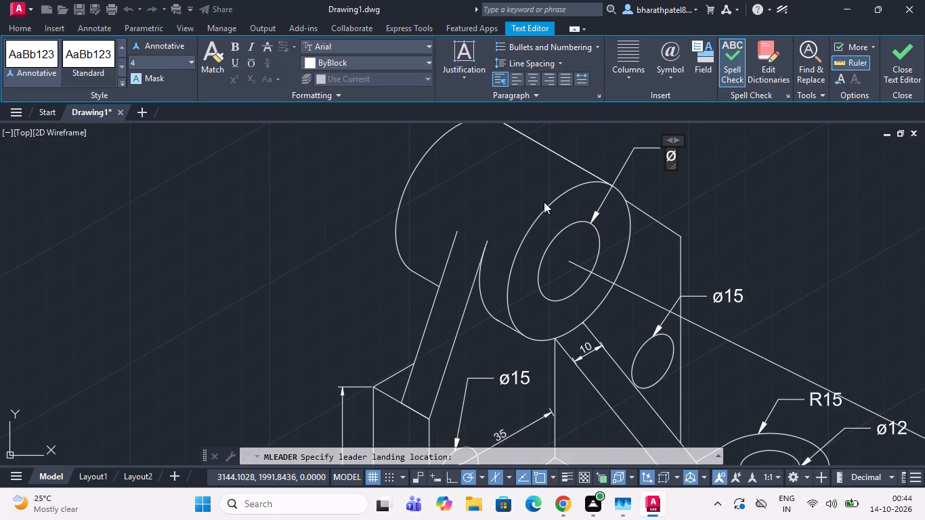
type("22")
left_click(696, 190)
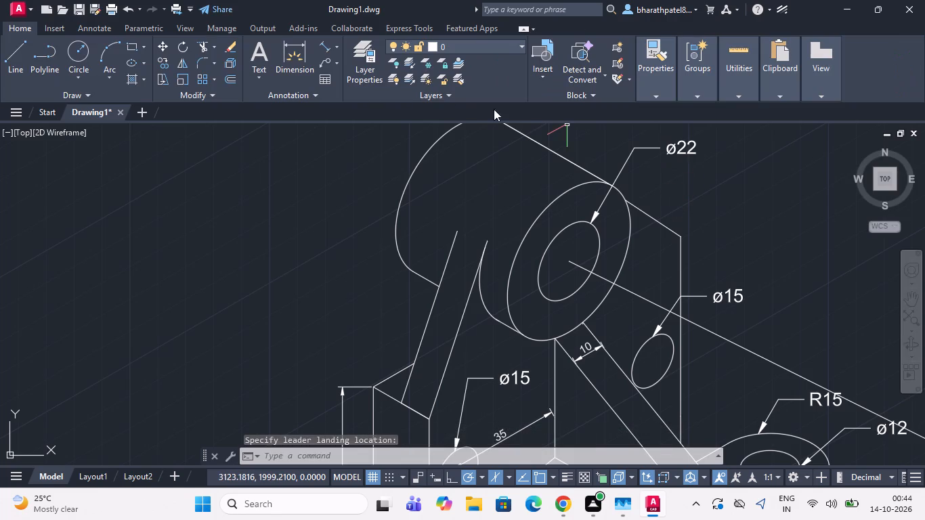
Add a multileader labelled ø44 to the outer front circle of the cylindrical boss, with its text above ø22.
left_click(325, 58)
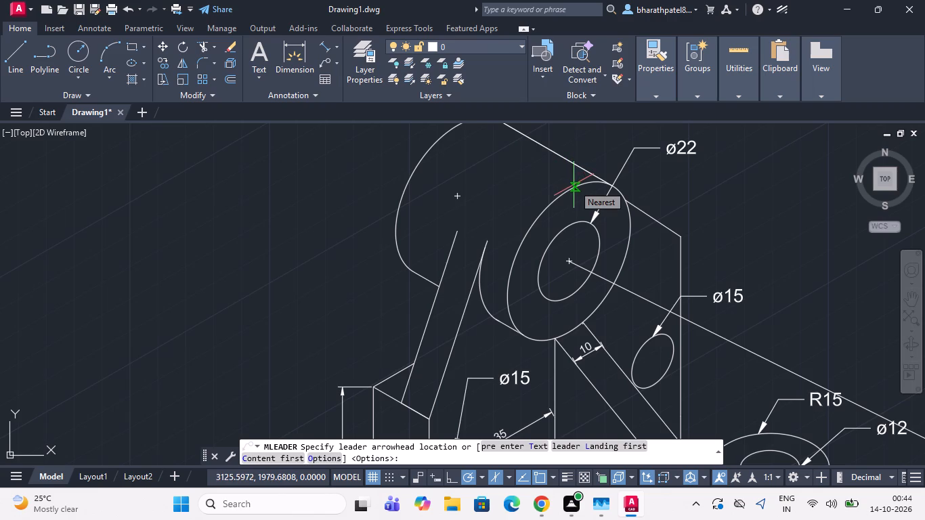
left_click(574, 185)
scroll(593, 151, "down", 3)
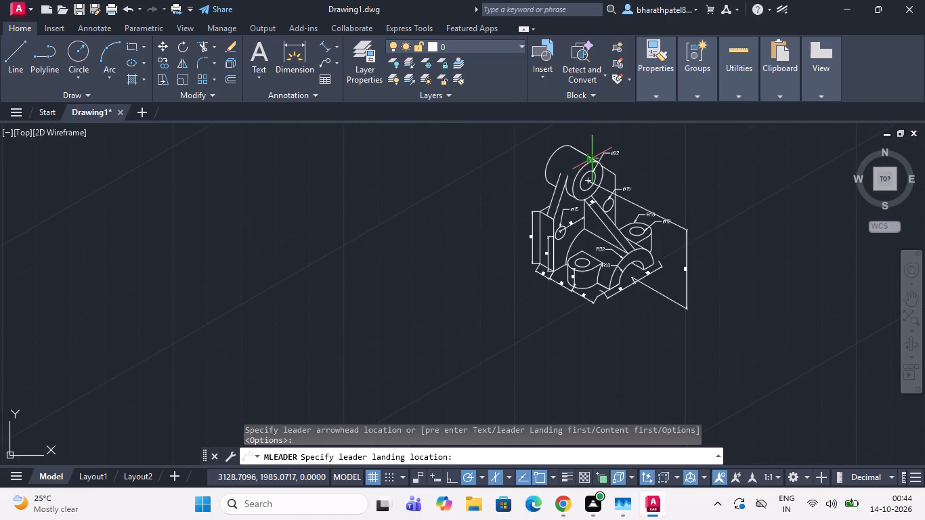
scroll(595, 156, "down", 1)
scroll(595, 141, "up", 3)
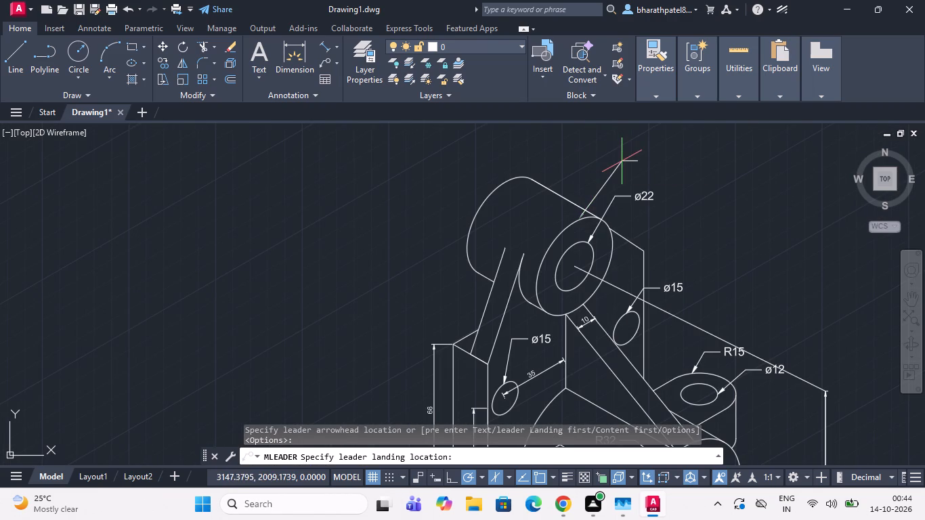
left_click(602, 170)
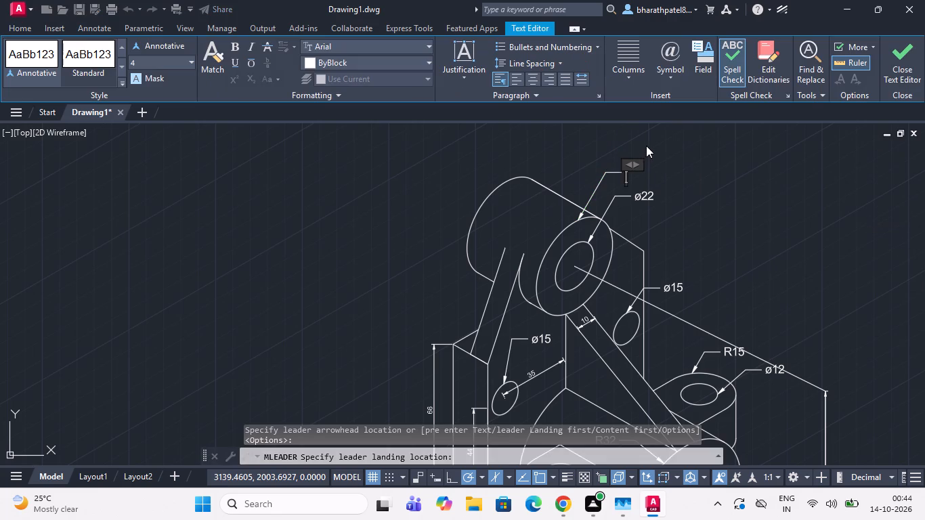
key("ctrl+v")
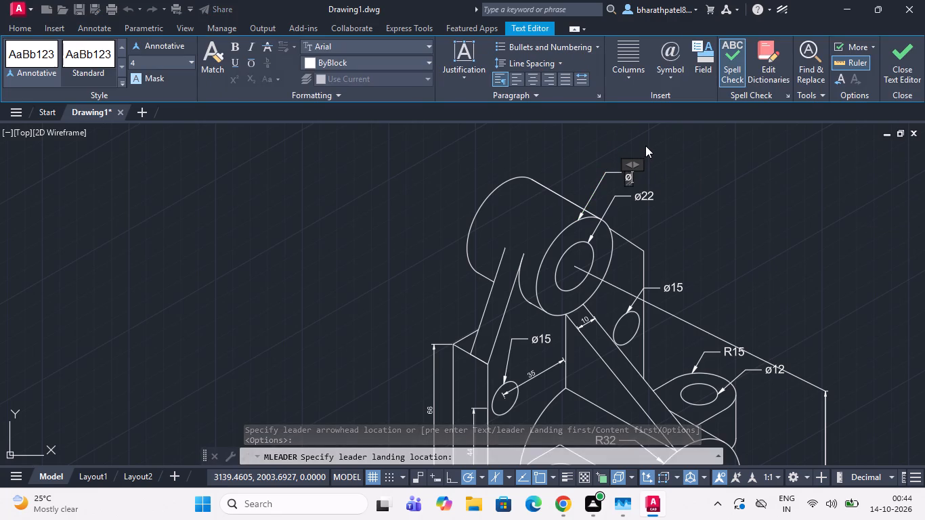
type("44")
left_click(660, 162)
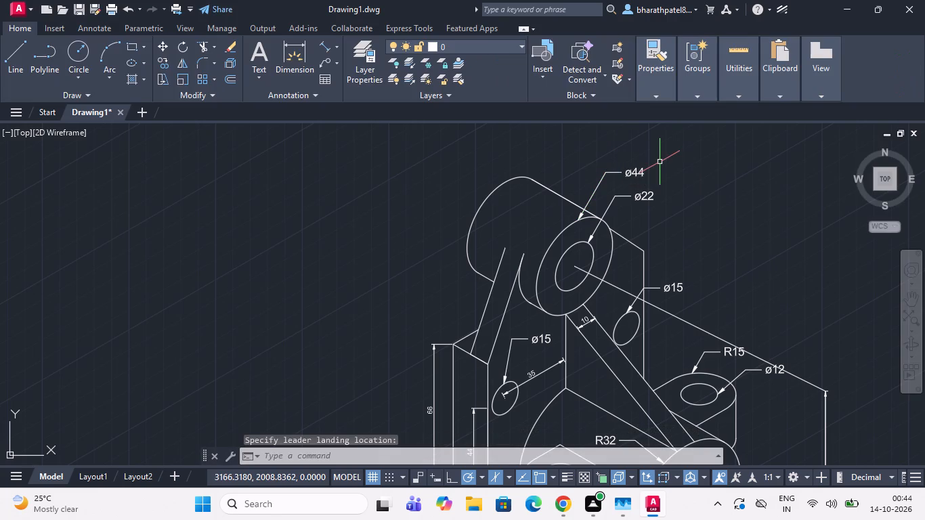
scroll(660, 162, "down", 1)
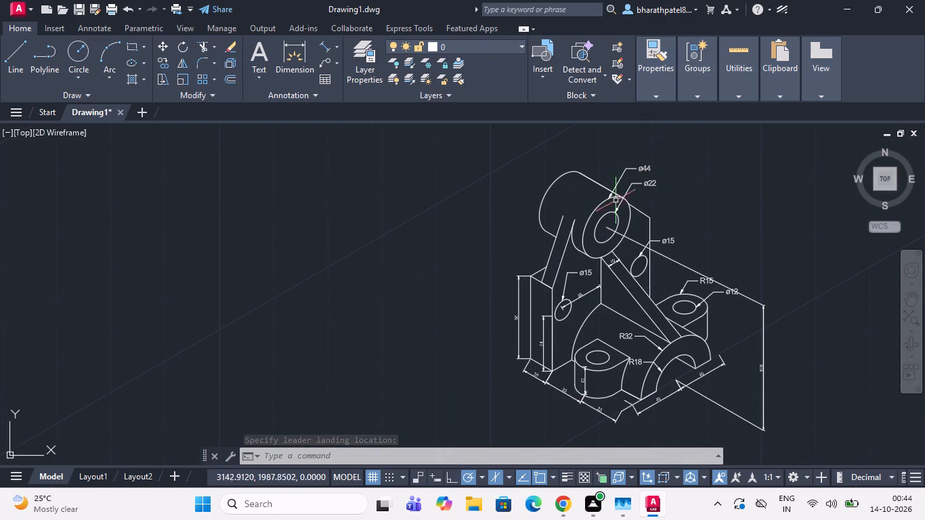
Draw a short helper line along the 330° isometric direction, crossing both edges of the left slanted rib below the boss.
scroll(562, 259, "up", 3)
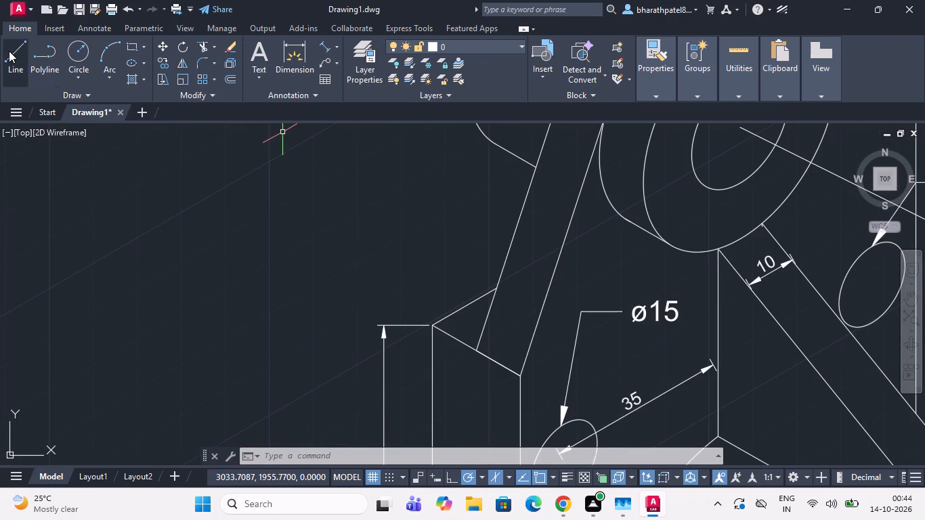
left_click(10, 55)
left_click(488, 192)
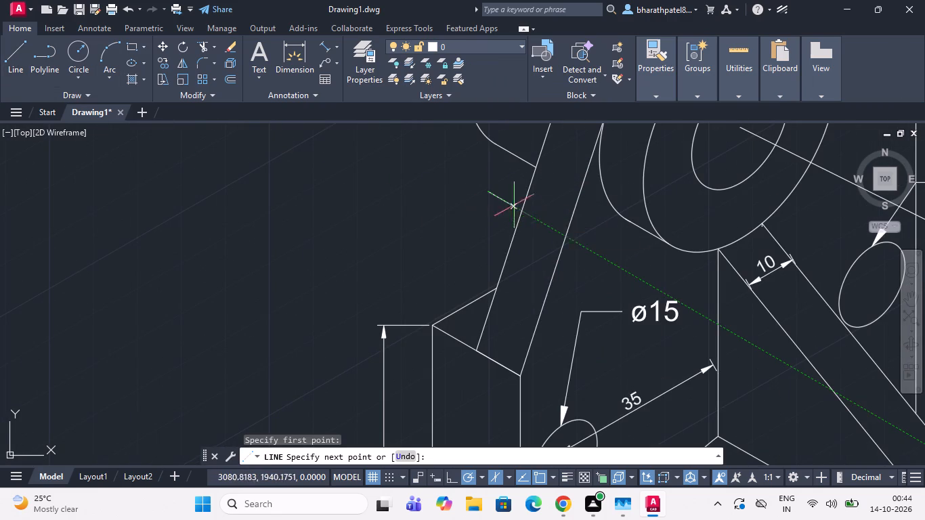
left_click(584, 251)
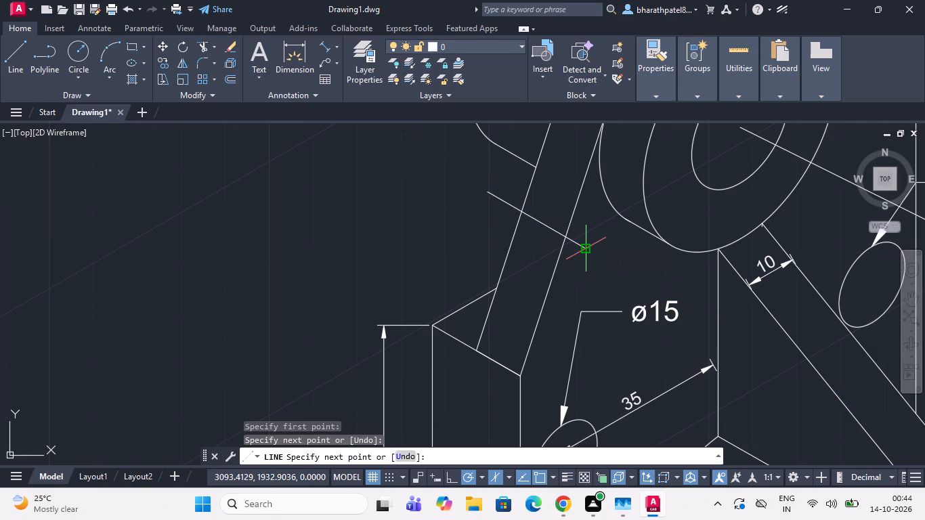
key("Escape")
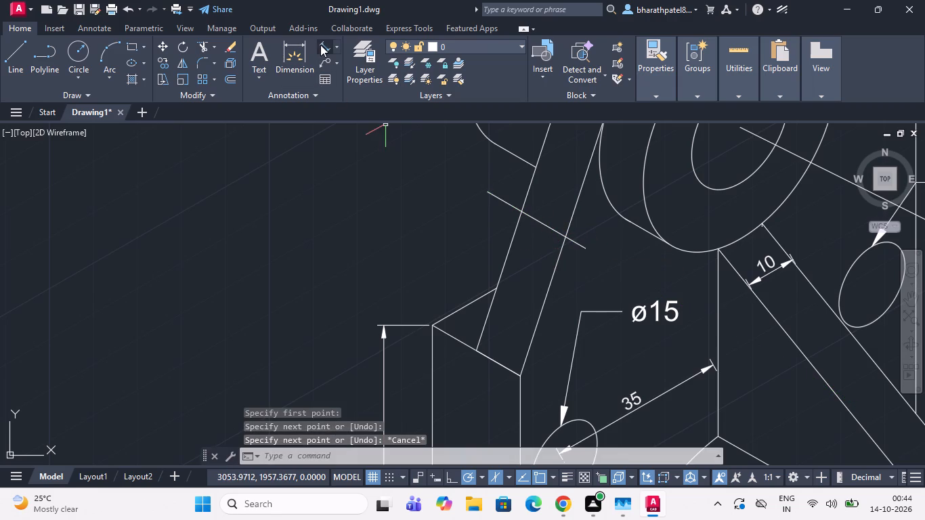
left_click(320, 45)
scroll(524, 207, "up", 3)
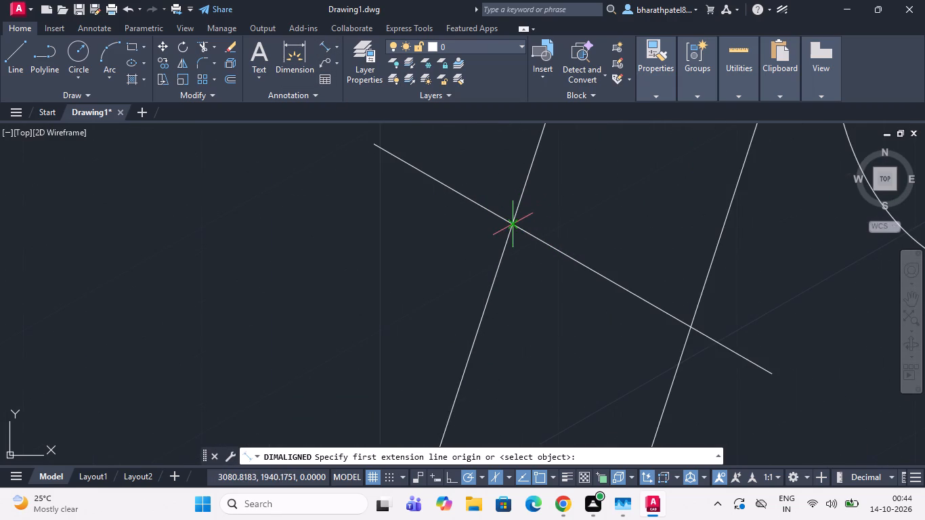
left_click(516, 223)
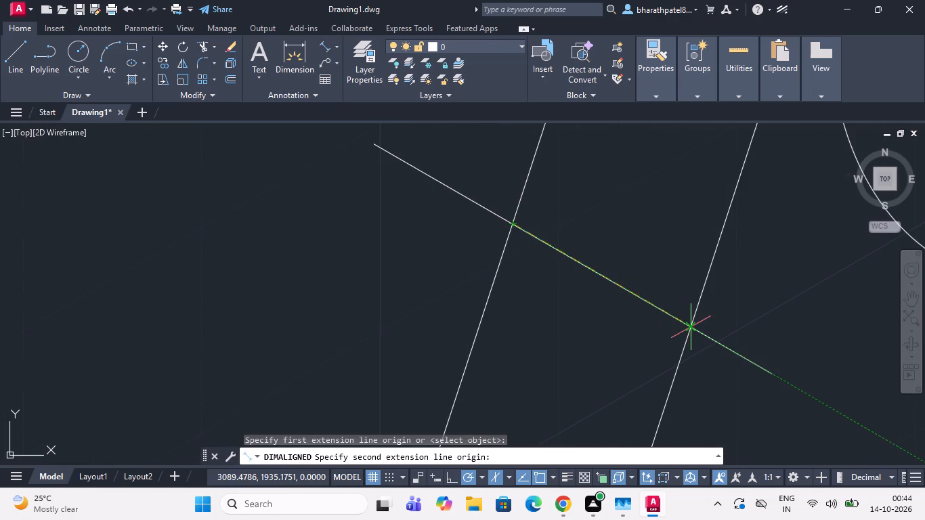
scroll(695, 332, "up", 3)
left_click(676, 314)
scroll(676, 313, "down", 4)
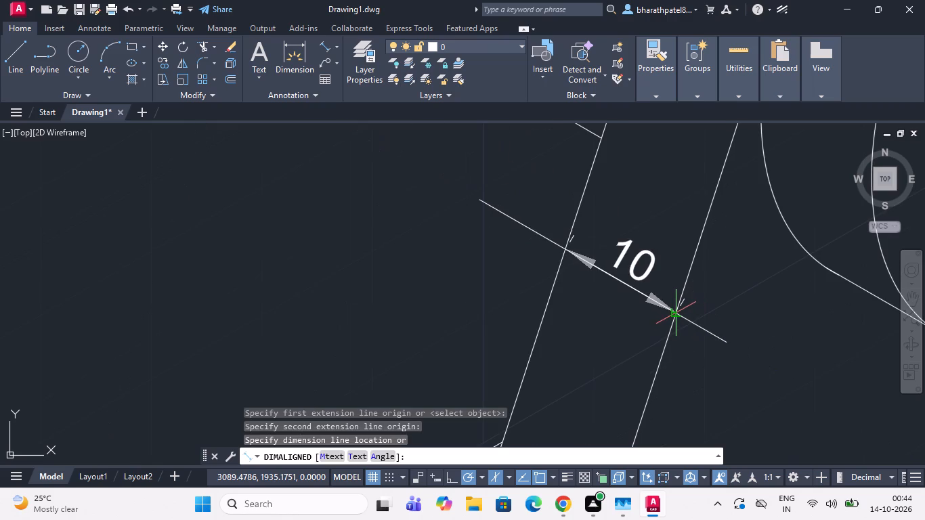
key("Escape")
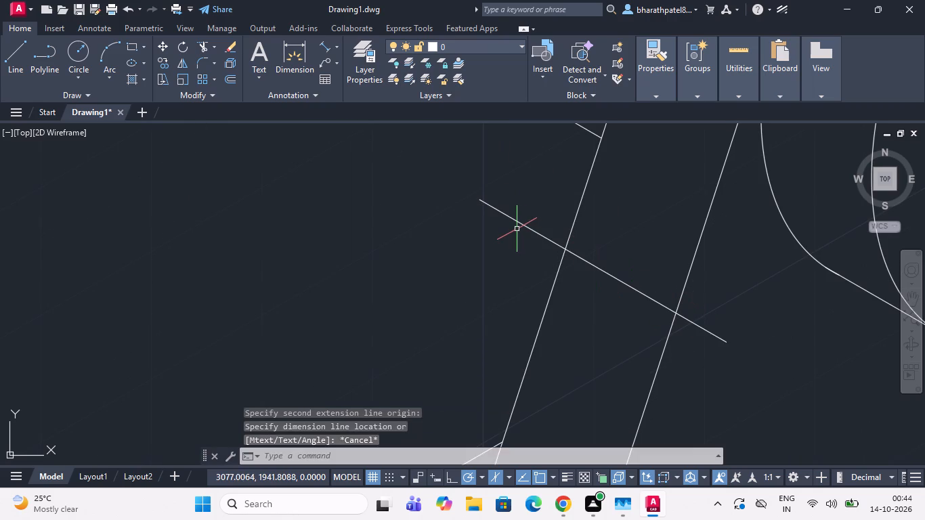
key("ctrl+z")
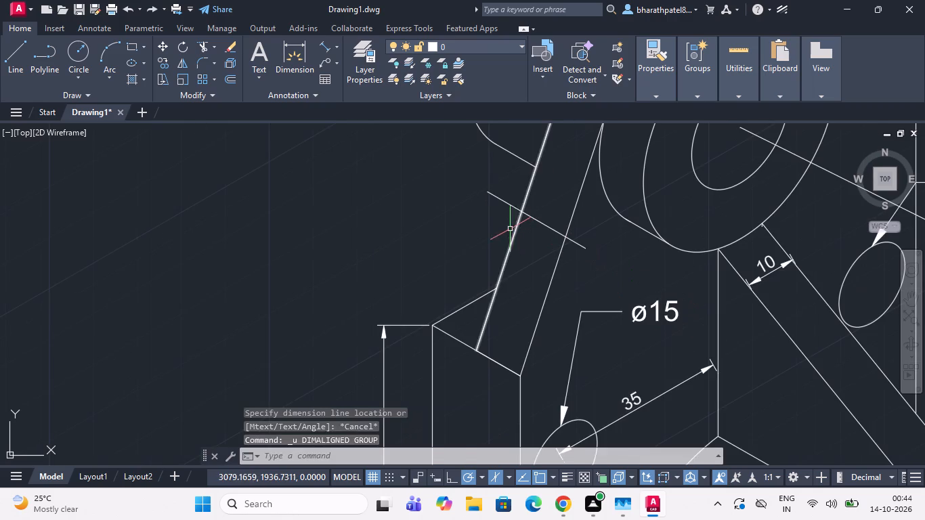
Add an aligned dimension across the left slanted rib between its intersections with the helper line, placing it on that line.
left_click(322, 48)
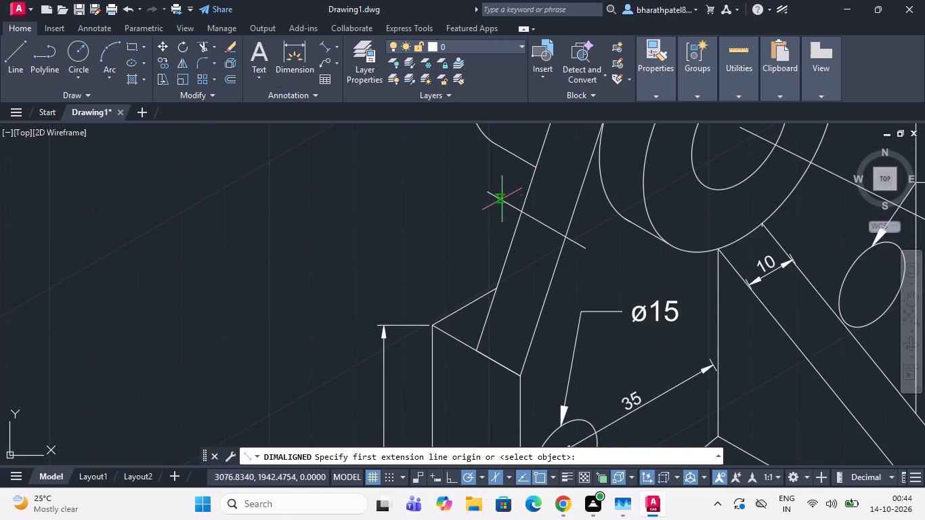
scroll(519, 213, "up", 3)
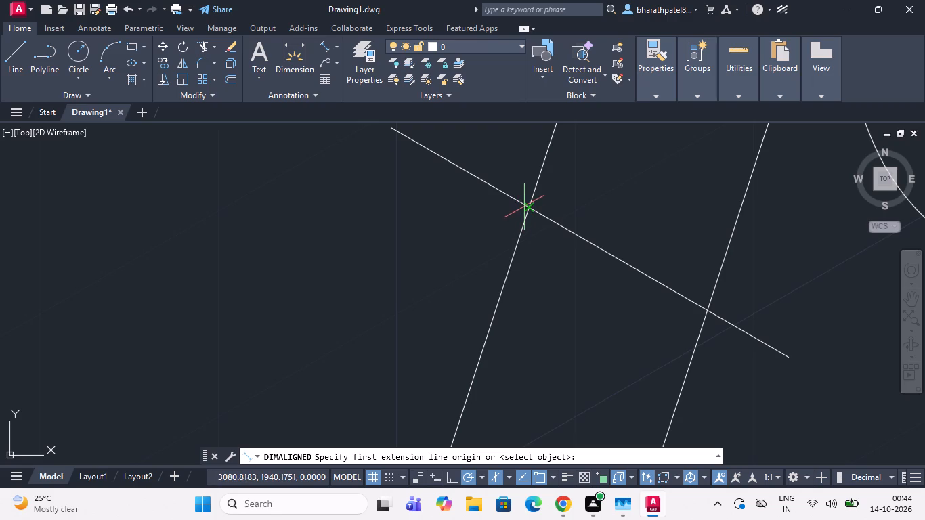
left_click(528, 207)
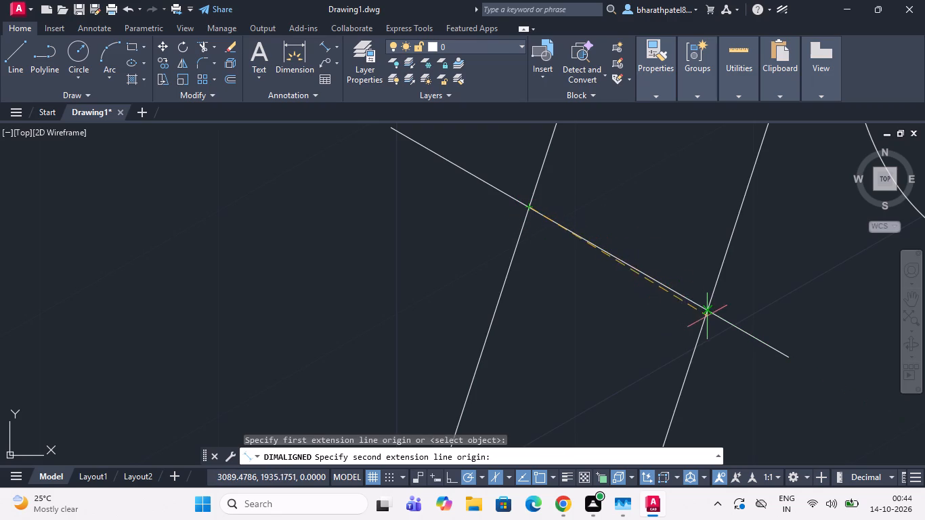
left_click(708, 311)
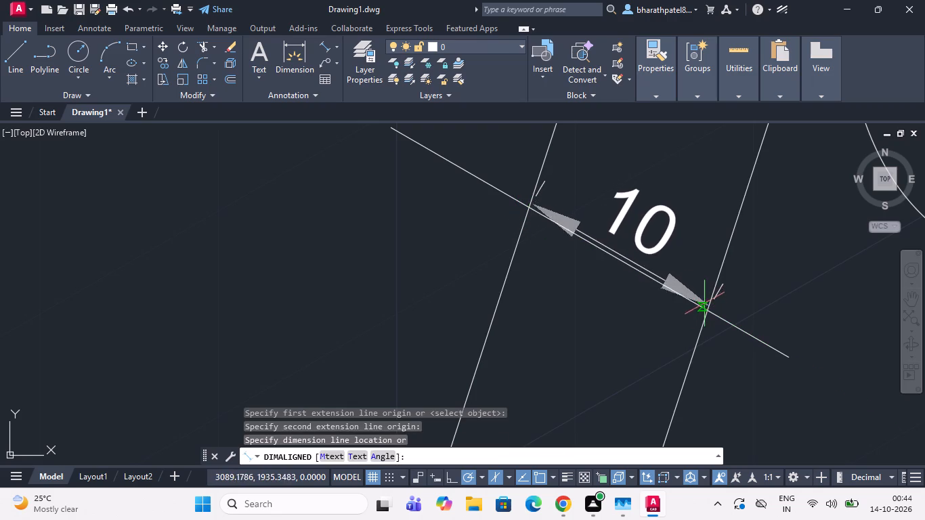
left_click(704, 306)
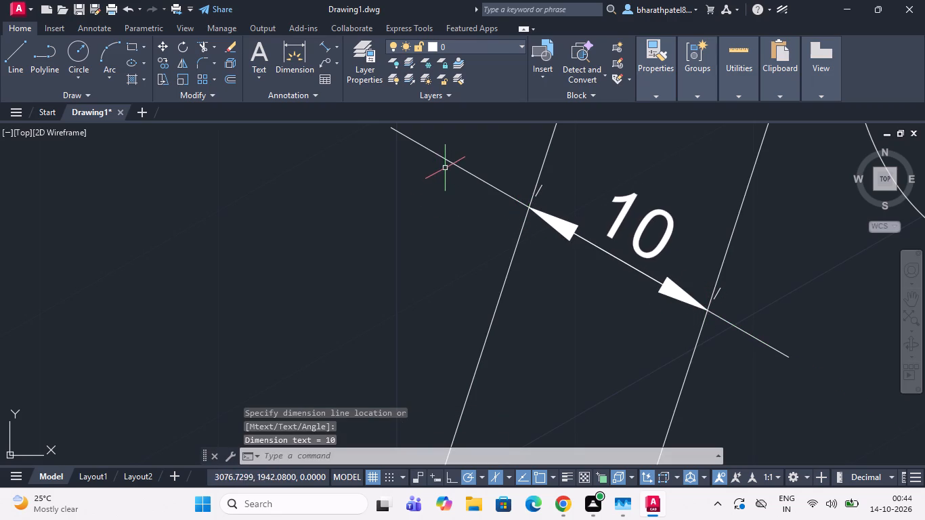
Delete the helper line crossing the left slanted rib, keeping the rib width dimension.
left_click(450, 161)
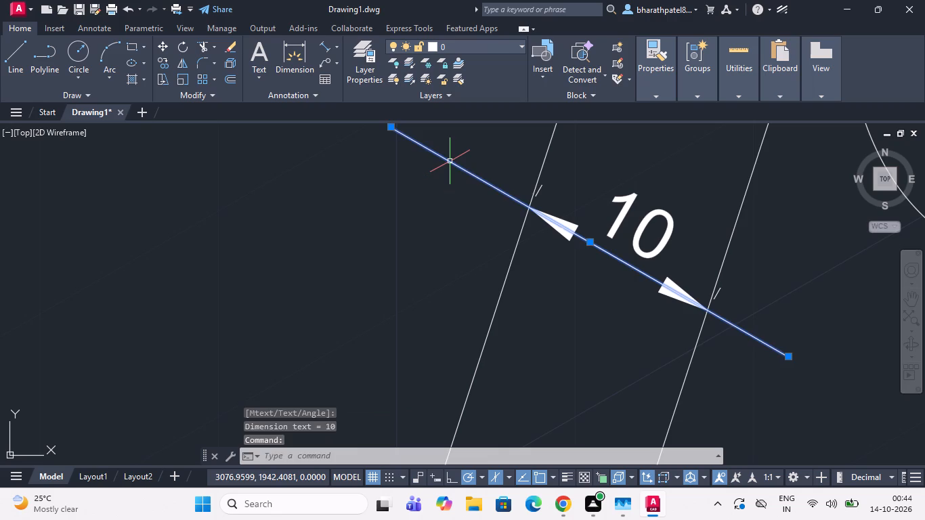
key("Delete")
Draw a 330° isometric helper line from beside the left rib's upper end across the boss rim to just inside its outer front circle.
scroll(450, 161, "down", 1)
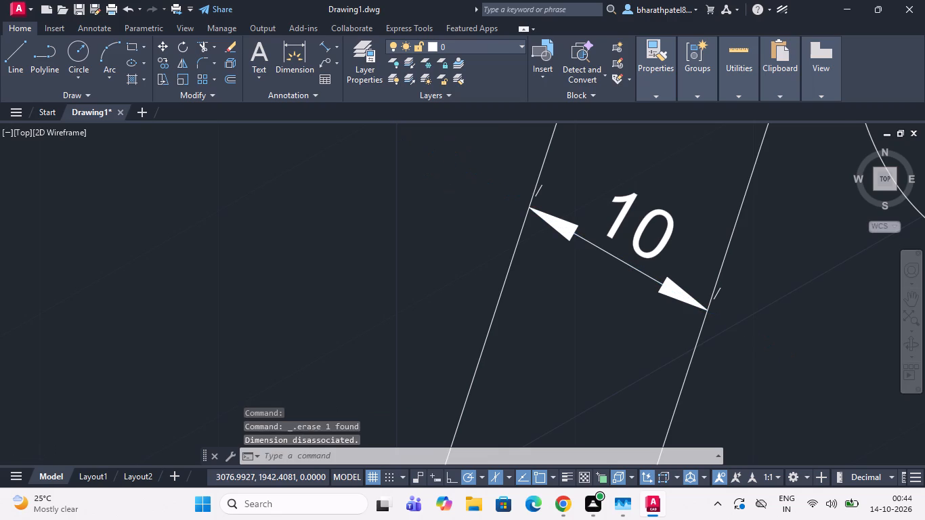
scroll(450, 161, "down", 5)
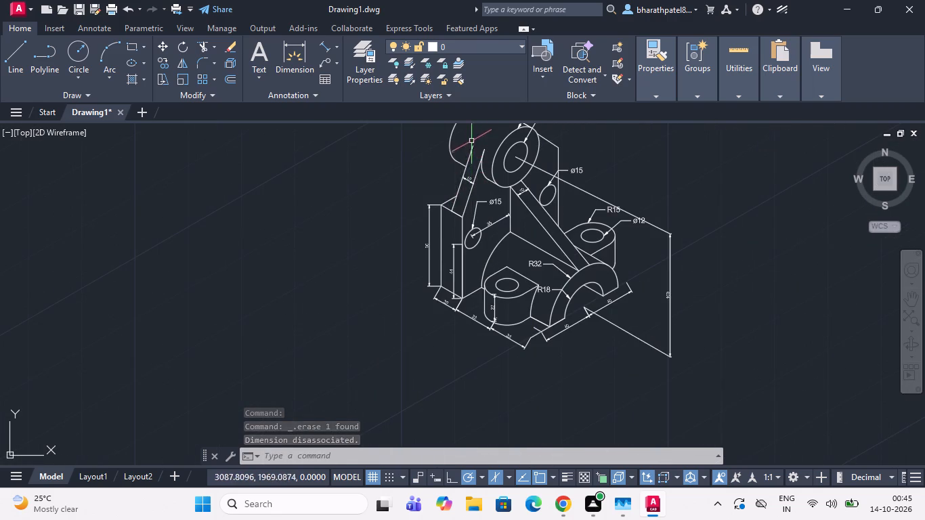
scroll(471, 139, "up", 3)
left_click(17, 51)
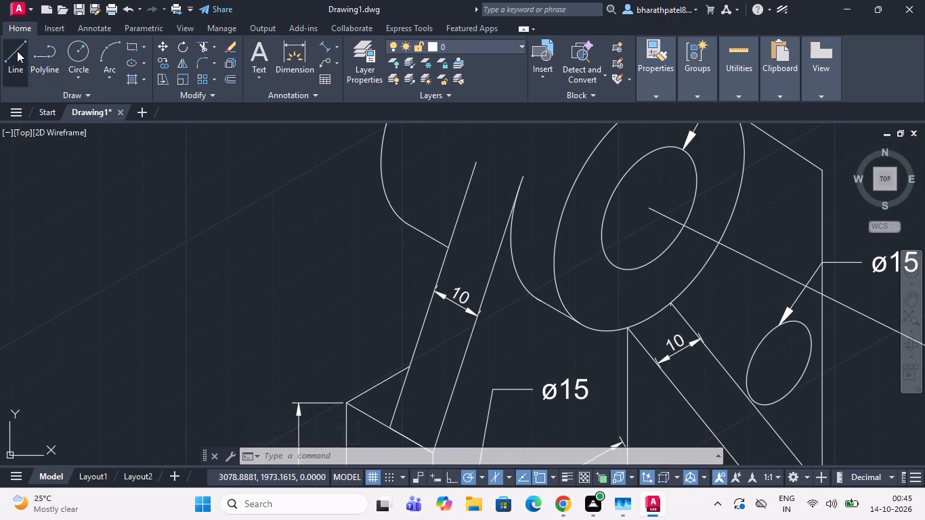
scroll(567, 217, "down", 1)
scroll(567, 213, "up", 3)
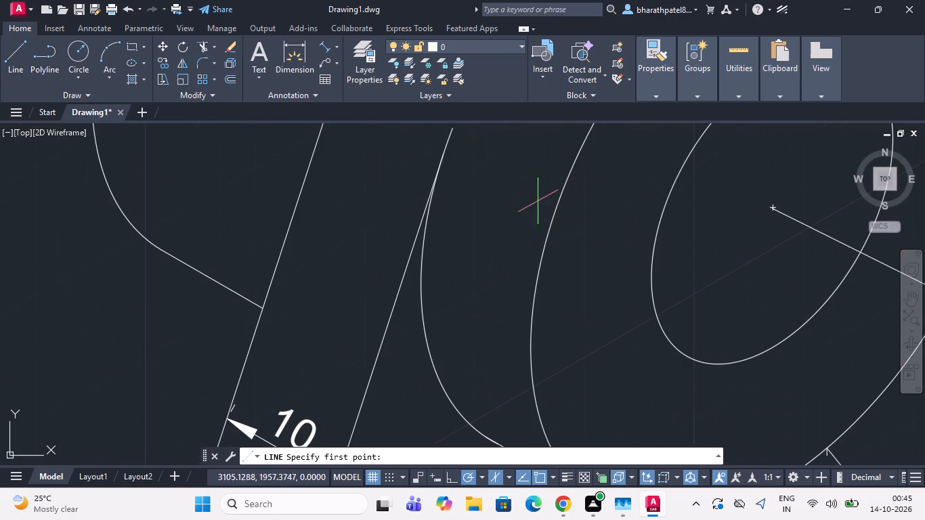
left_click(421, 145)
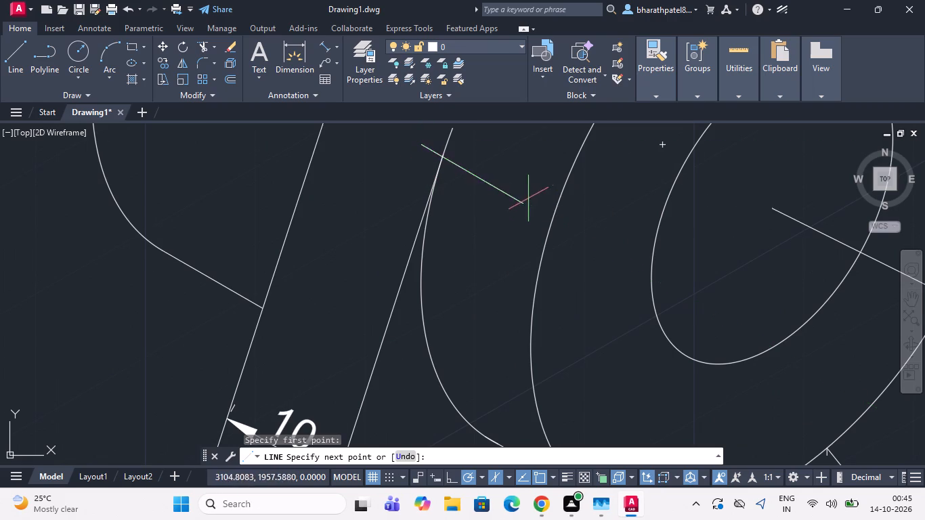
left_click(574, 227)
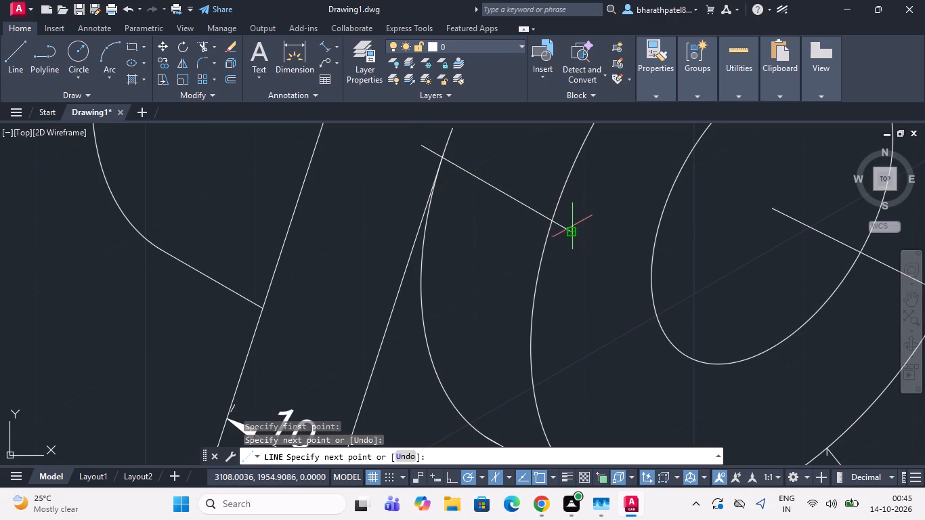
key("Escape")
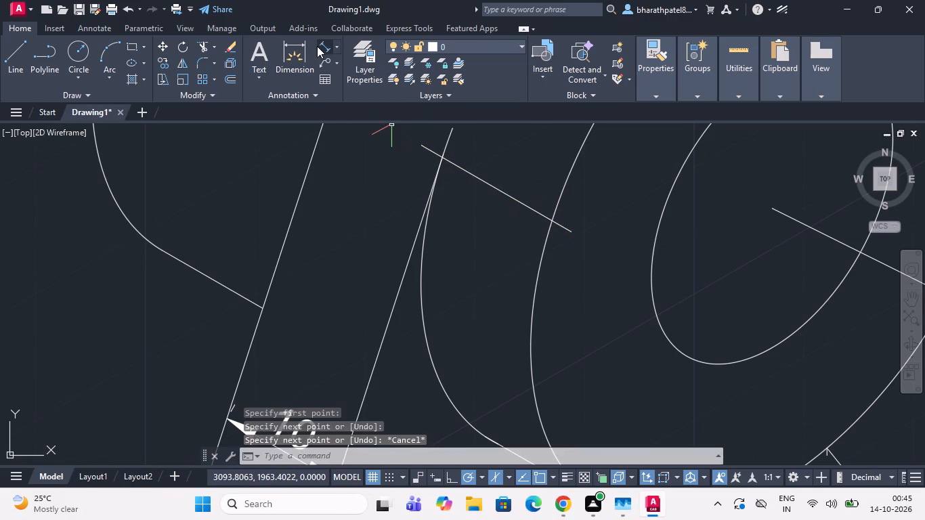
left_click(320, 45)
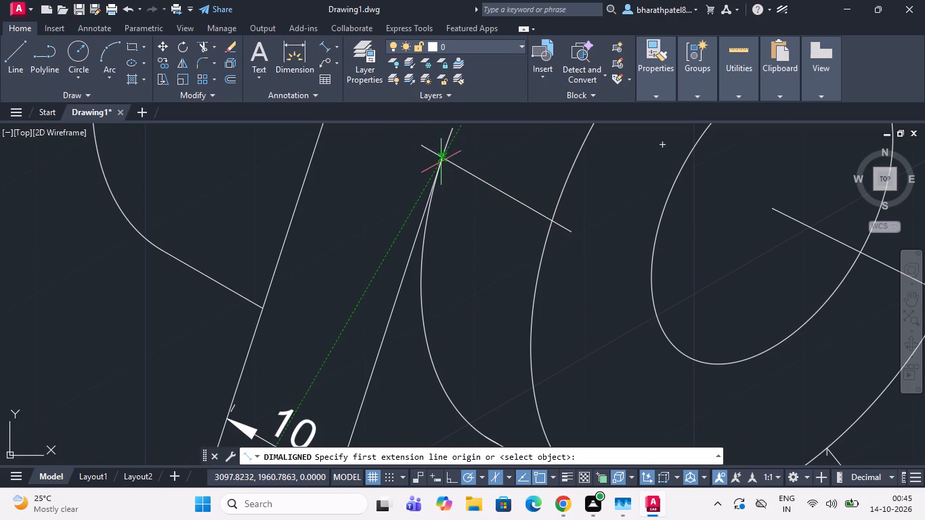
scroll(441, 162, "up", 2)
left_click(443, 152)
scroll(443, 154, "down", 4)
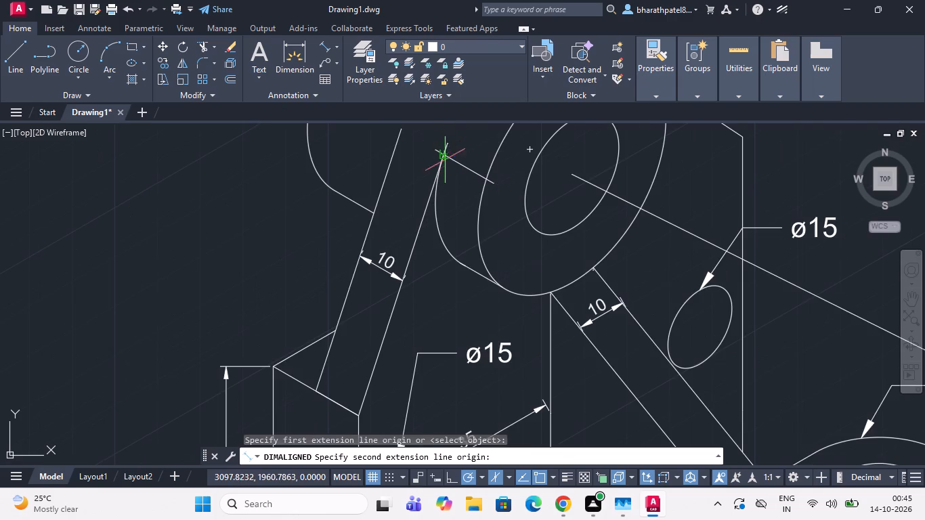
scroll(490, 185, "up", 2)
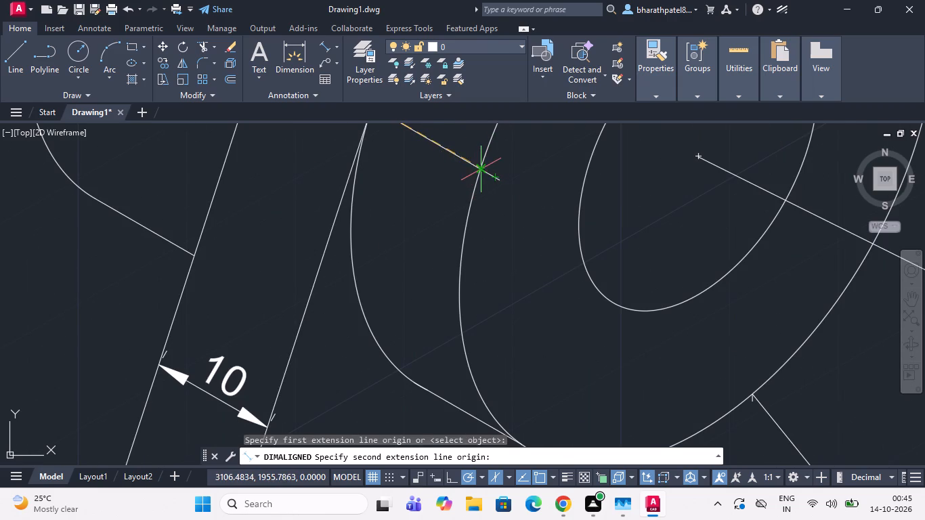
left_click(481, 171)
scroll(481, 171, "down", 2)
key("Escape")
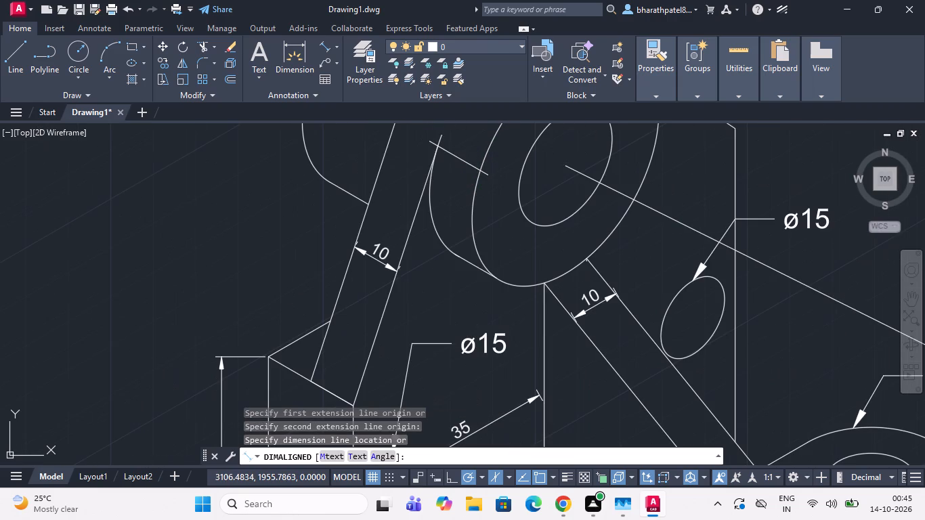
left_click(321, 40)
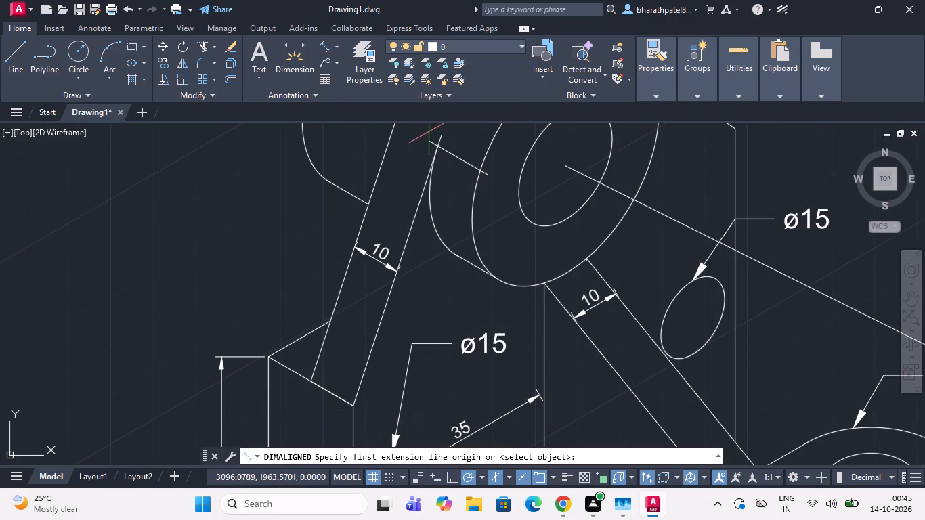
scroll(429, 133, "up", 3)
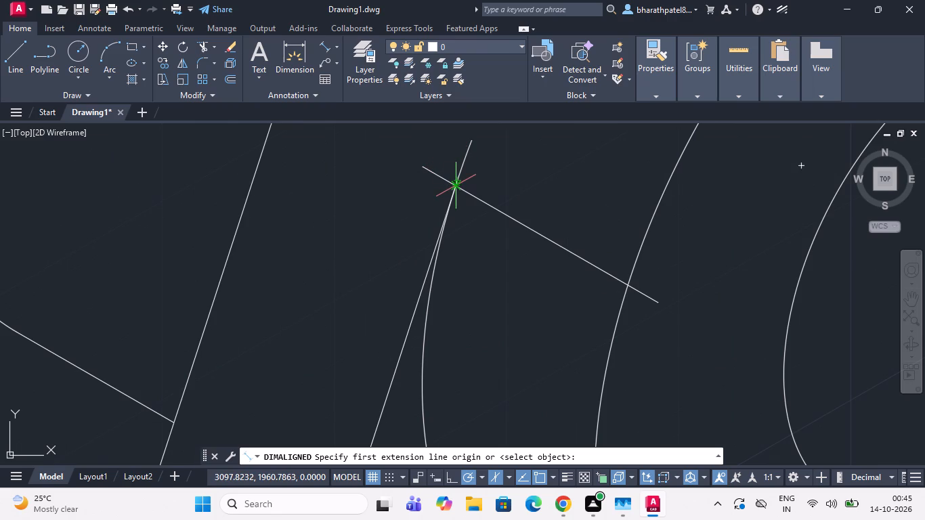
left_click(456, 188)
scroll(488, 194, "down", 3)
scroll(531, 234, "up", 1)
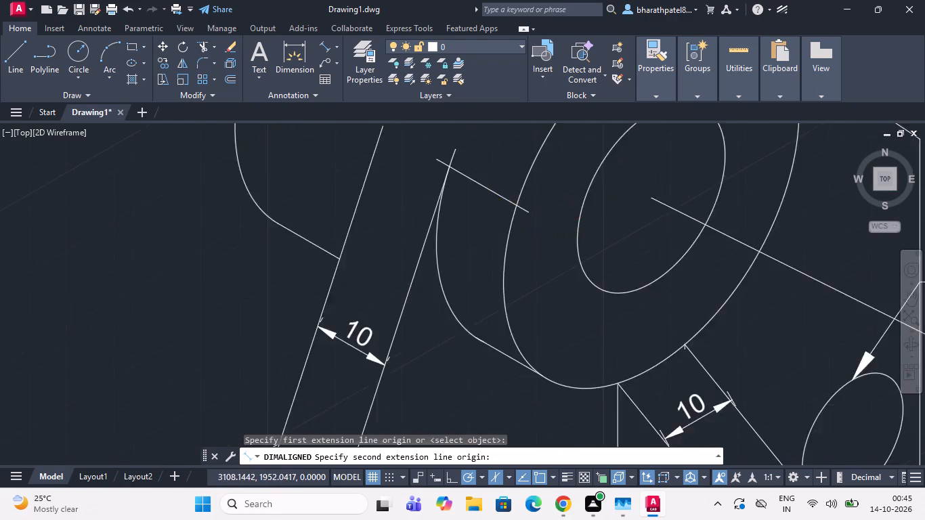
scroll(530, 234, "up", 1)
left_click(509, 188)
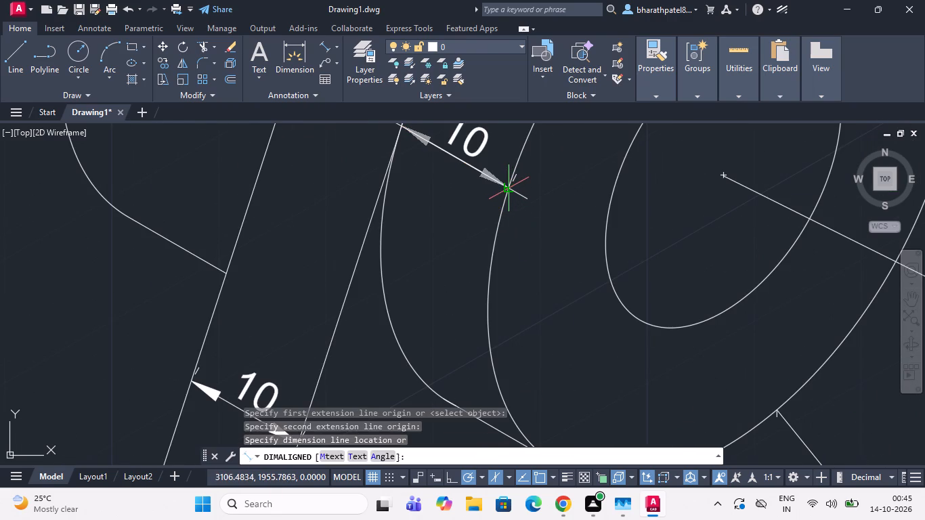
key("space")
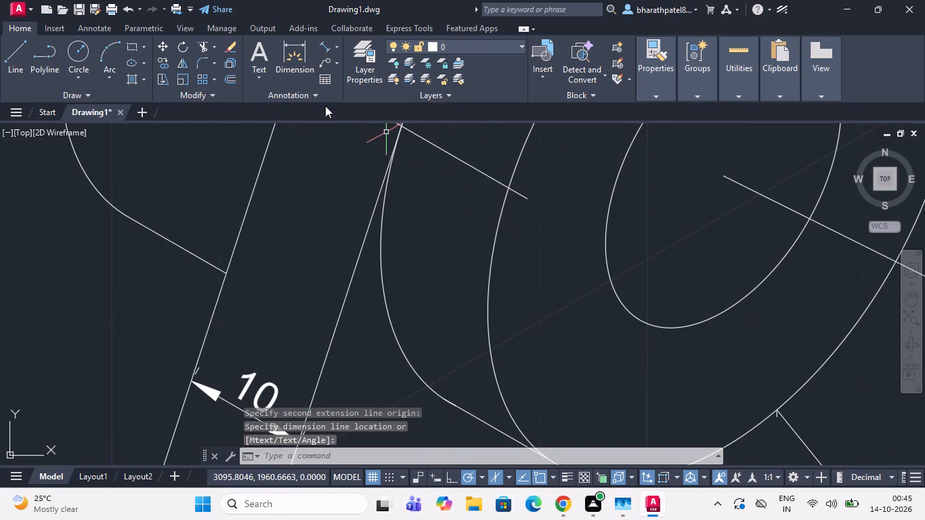
Add an aligned dimension along the helper line from the rib's edge to the boss's outer front circle, placing it on that line.
left_click(320, 44)
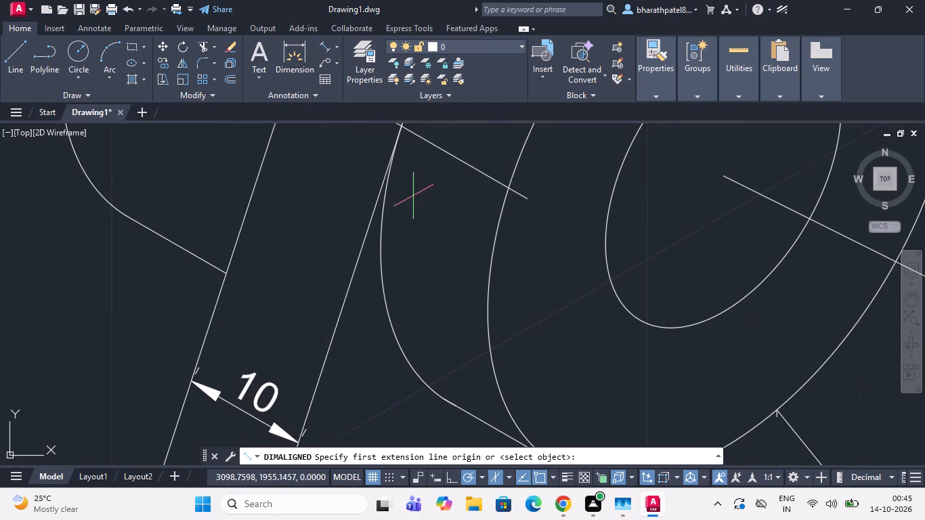
scroll(413, 196, "down", 2)
scroll(408, 169, "up", 2)
left_click_drag(408, 167, 423, 175)
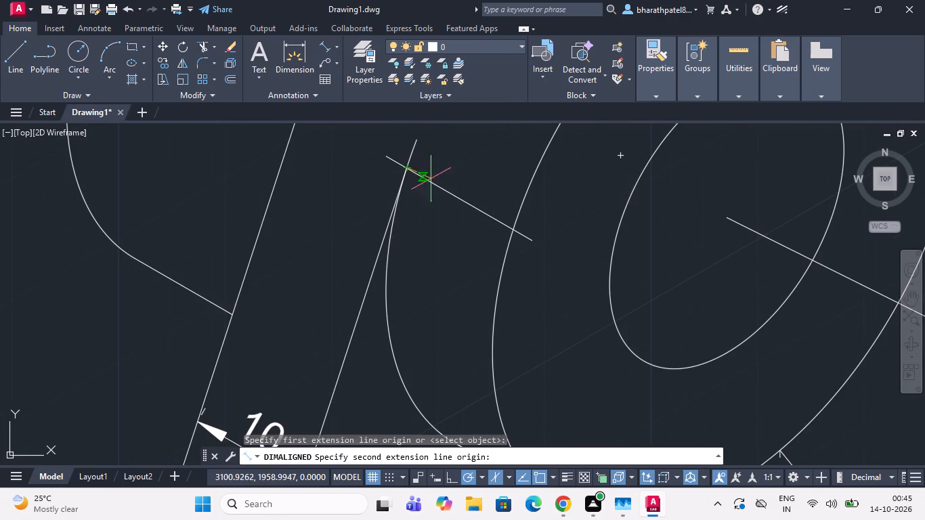
left_click(517, 230)
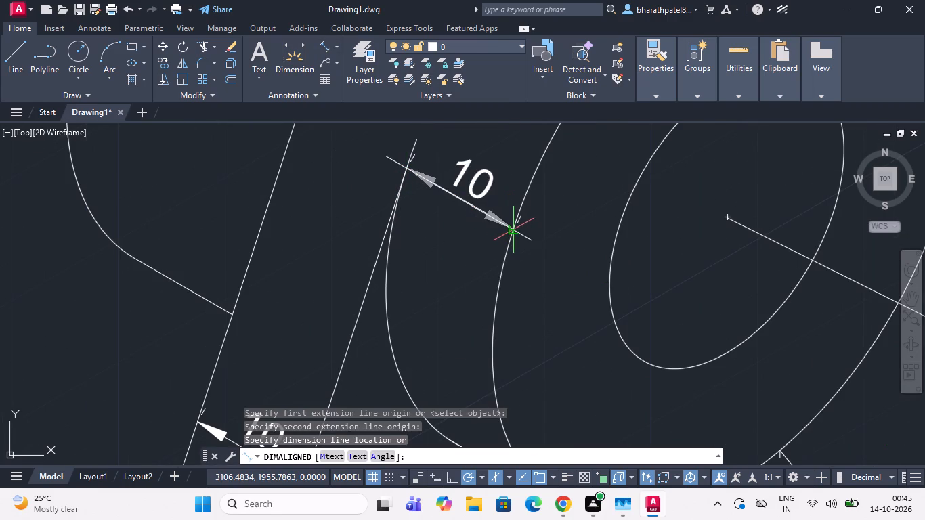
left_click(517, 230)
Delete the helper line between the left rib's upper end and the boss's front circle, keeping the dimension placed on it.
left_click(530, 237)
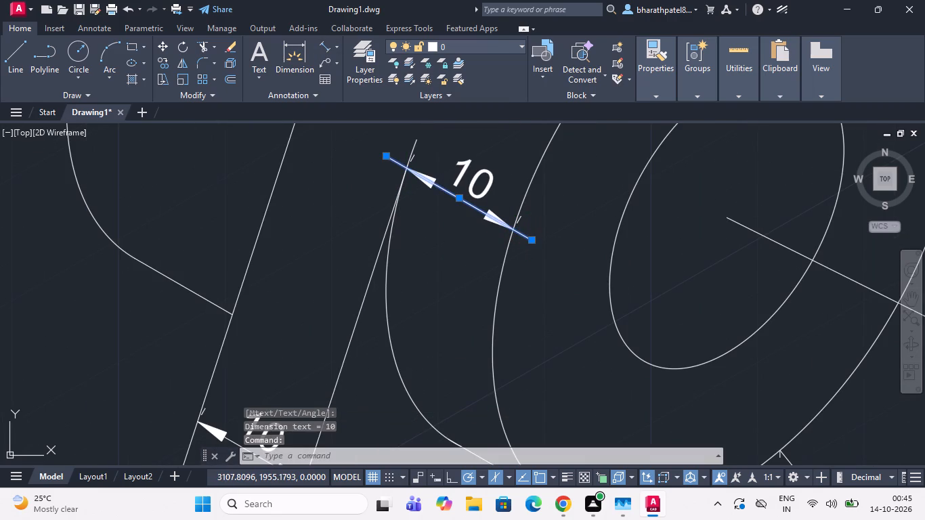
key("Escape")
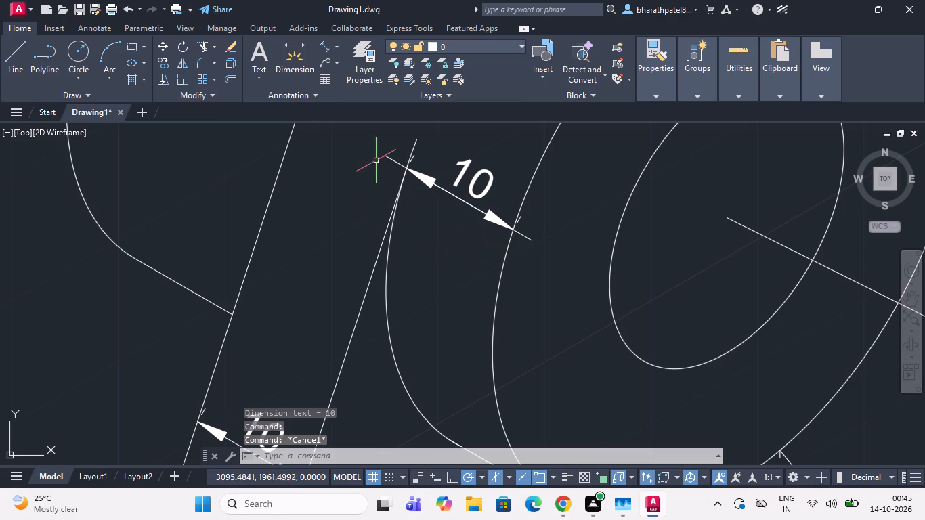
left_click(397, 161)
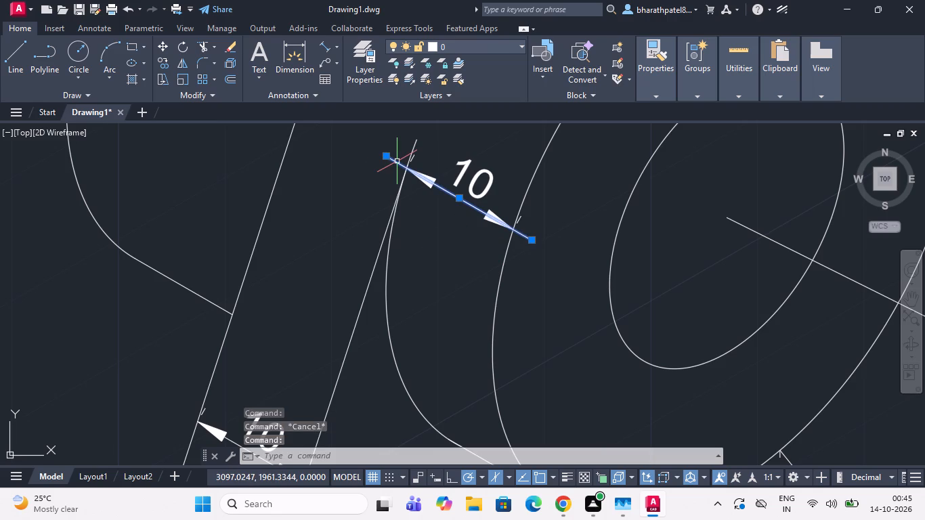
key("Delete")
Draw a 40-unit helper line at 330° along the boss from its rear outer arc to its front outer circle.
scroll(397, 161, "down", 1)
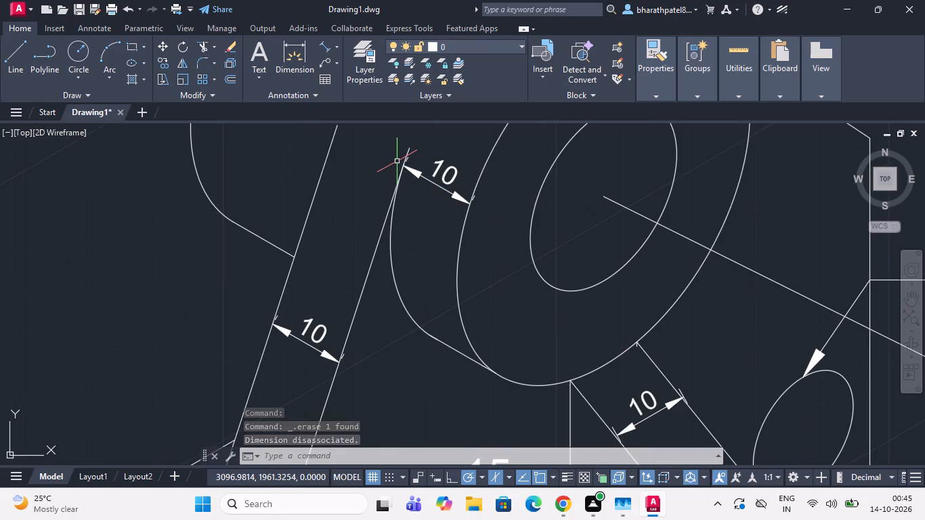
scroll(396, 158, "down", 2)
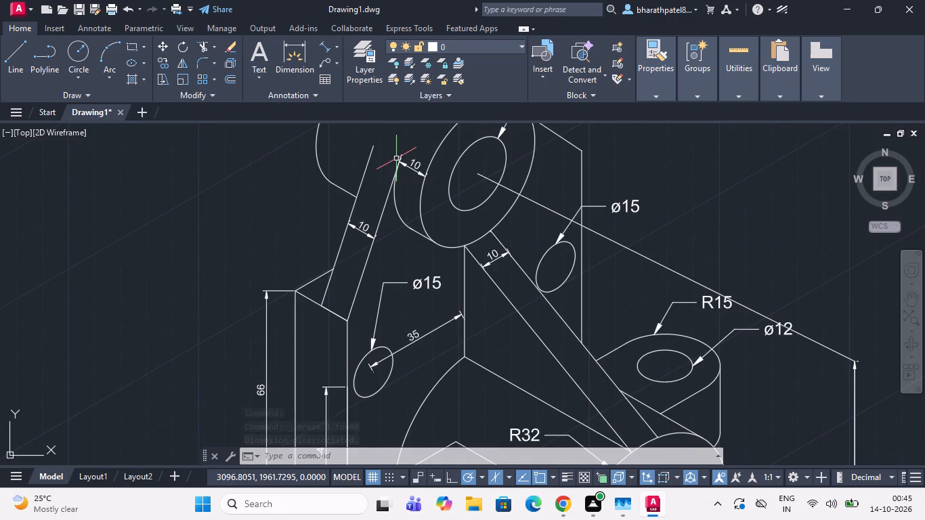
scroll(396, 158, "down", 3)
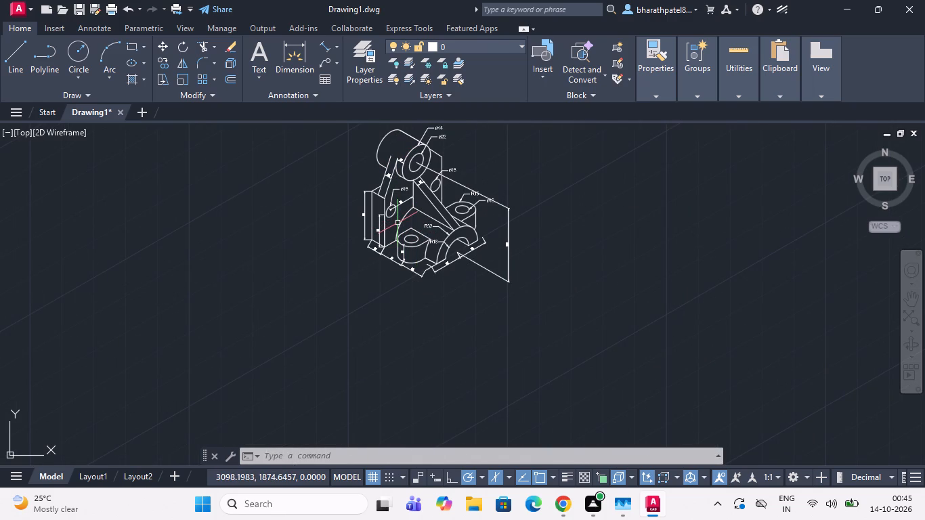
scroll(397, 223, "up", 1)
scroll(397, 223, "down", 2)
scroll(374, 183, "up", 3)
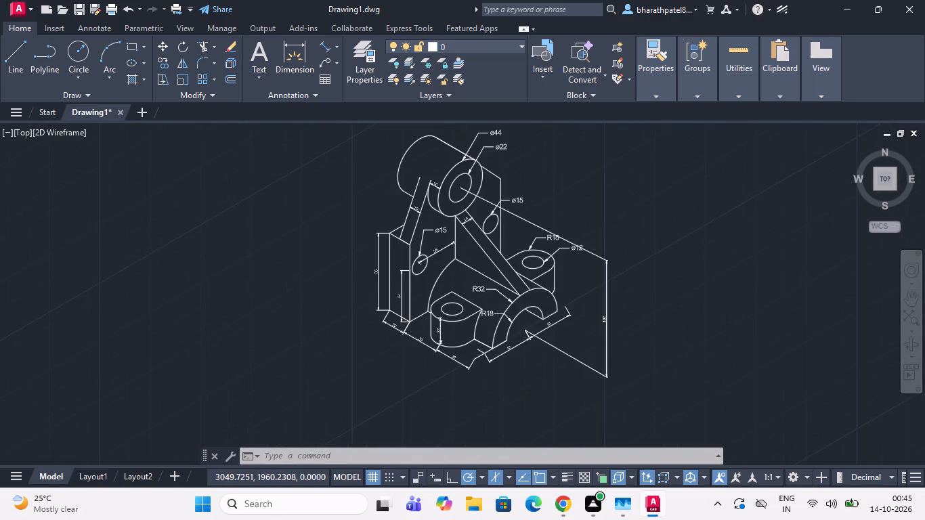
scroll(374, 183, "down", 2)
scroll(398, 149, "up", 2)
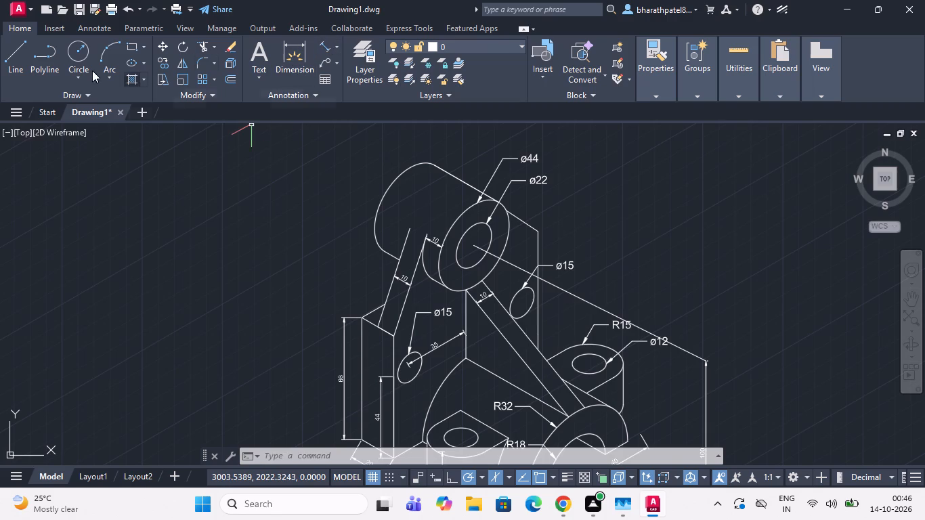
left_click(7, 53)
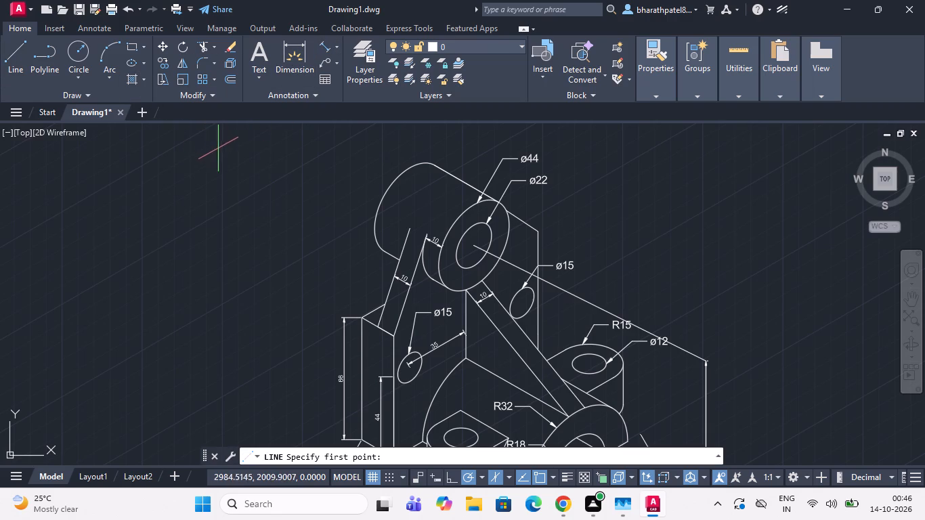
left_click(402, 173)
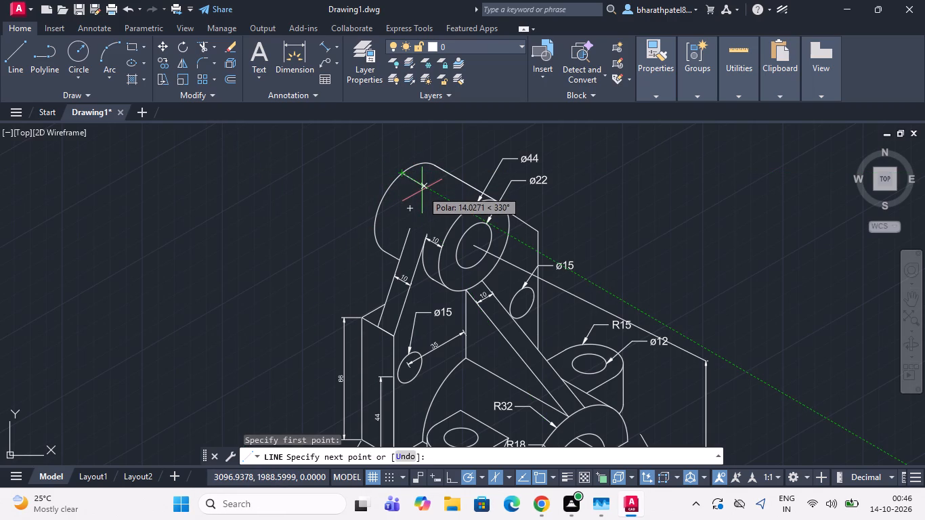
type("40")
key("Return")
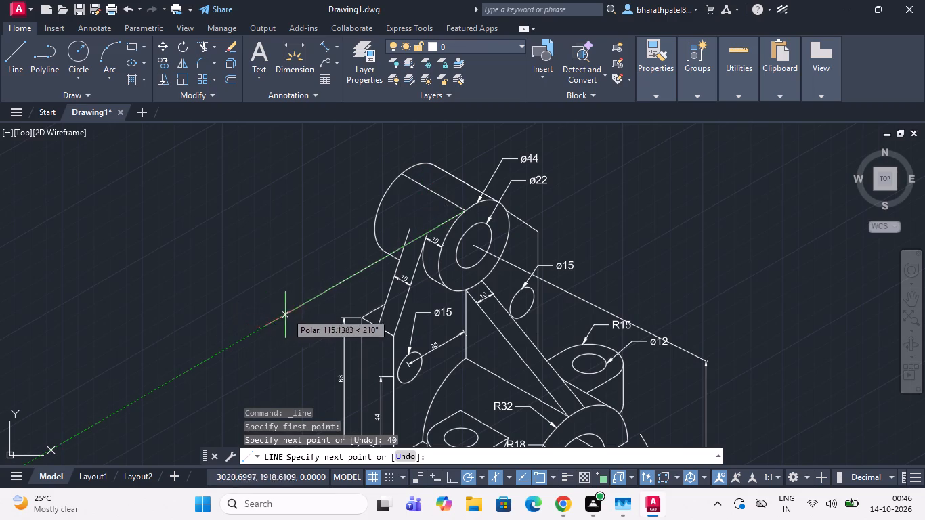
key("Escape")
Add an aligned dimension for the boss length between the helper line's endpoints, placing it just above that line.
left_click(323, 47)
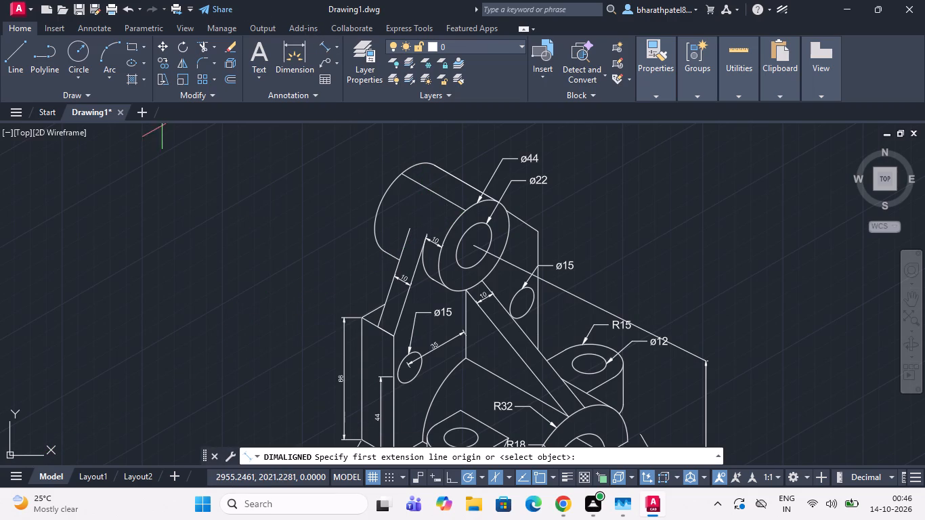
scroll(505, 213, "up", 2)
scroll(500, 215, "down", 2)
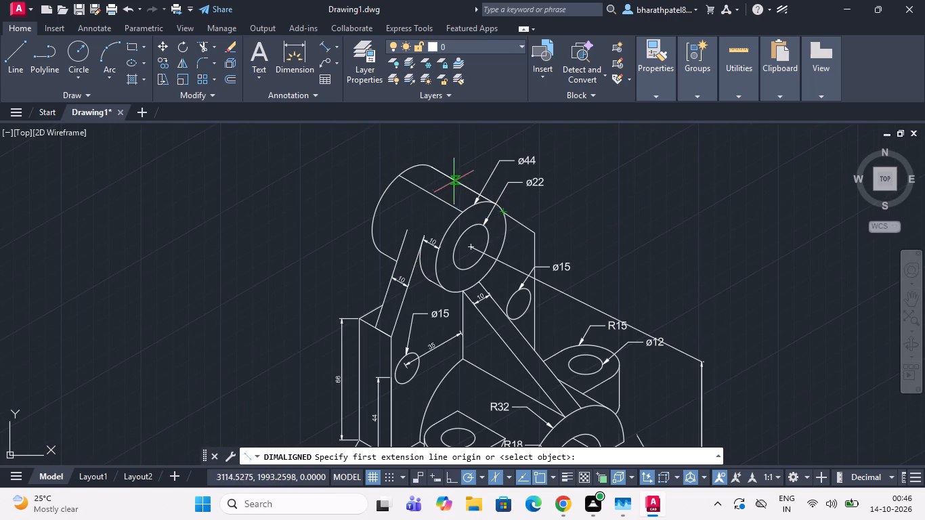
scroll(452, 179, "up", 2)
left_click(313, 169)
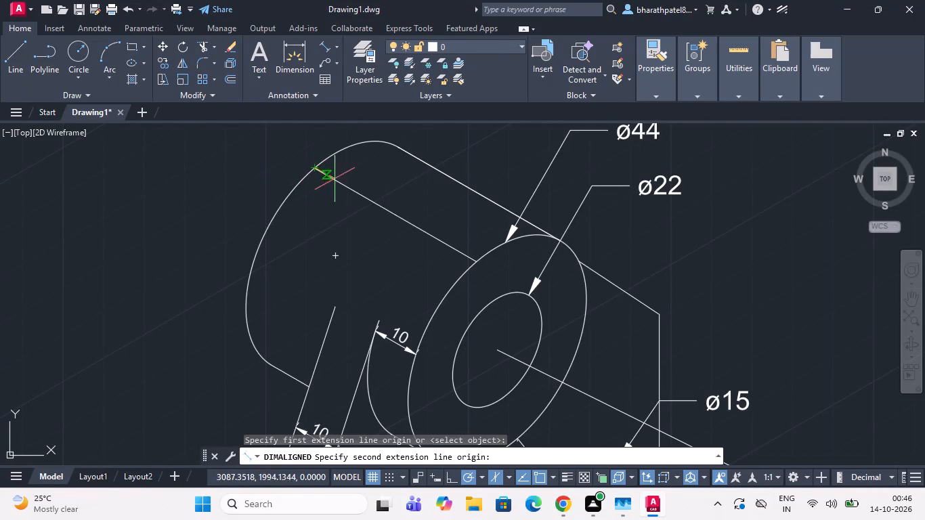
left_click(474, 260)
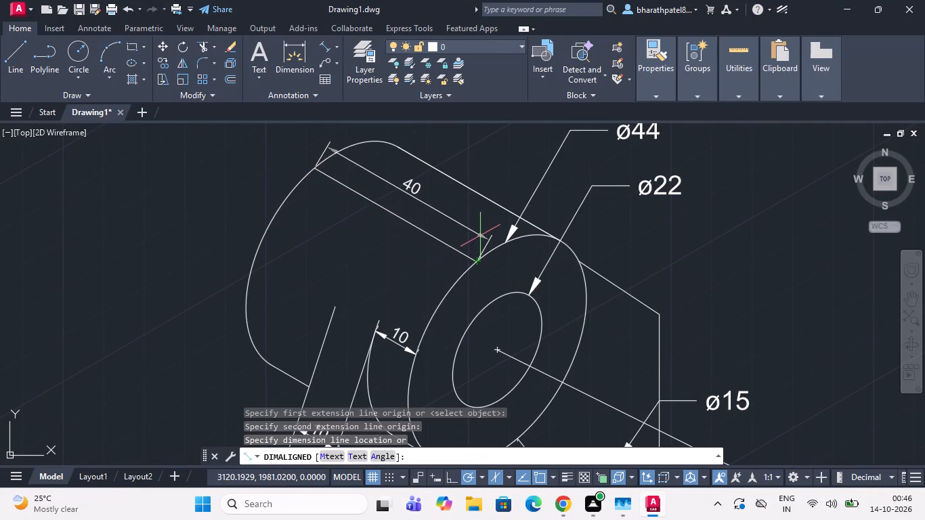
left_click(480, 248)
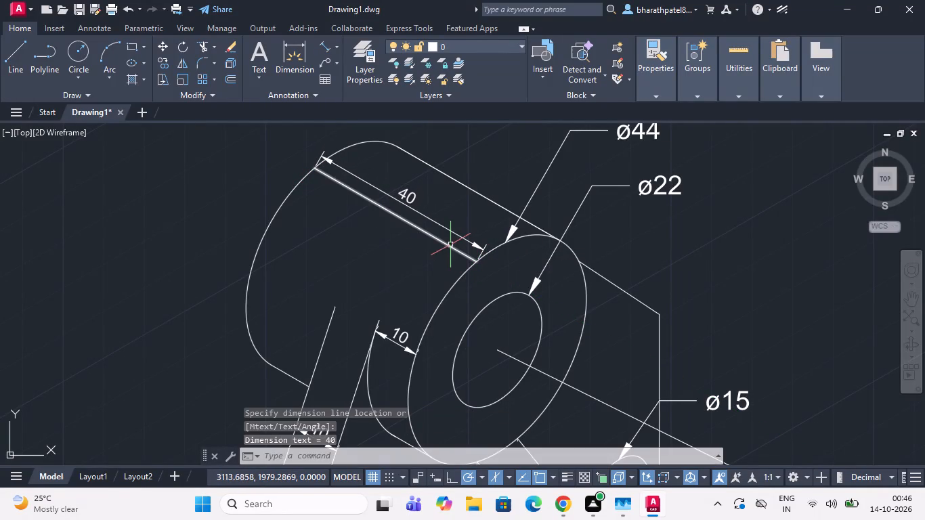
Delete the helper line along the boss, keeping the boss length dimension.
left_click(449, 244)
key("Delete")
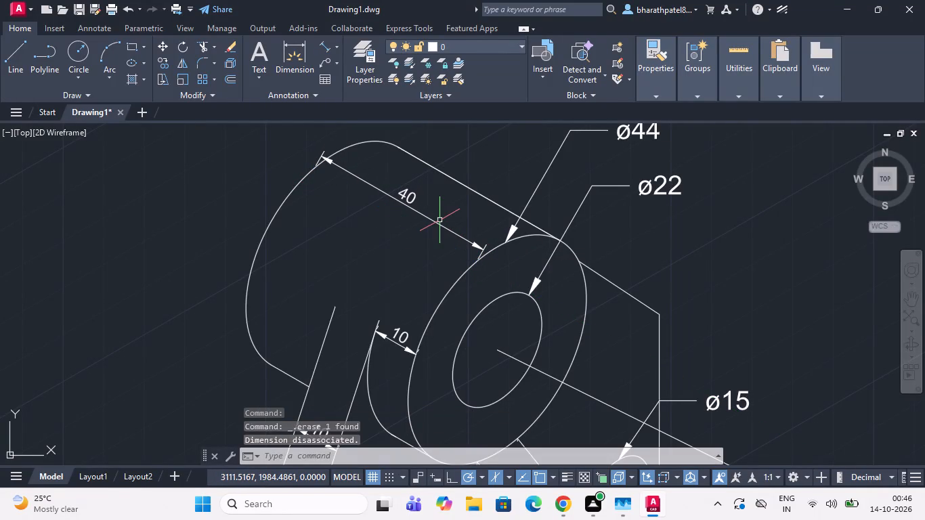
scroll(406, 215, "down", 2)
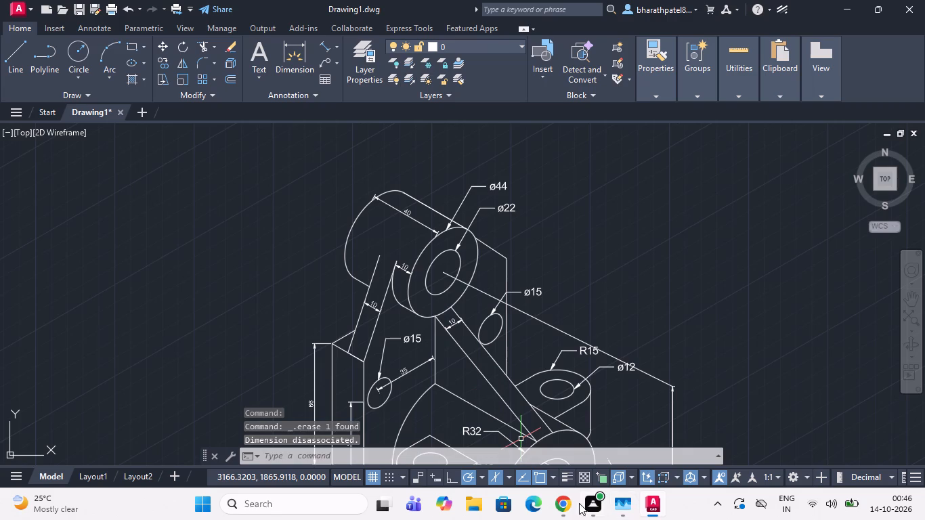
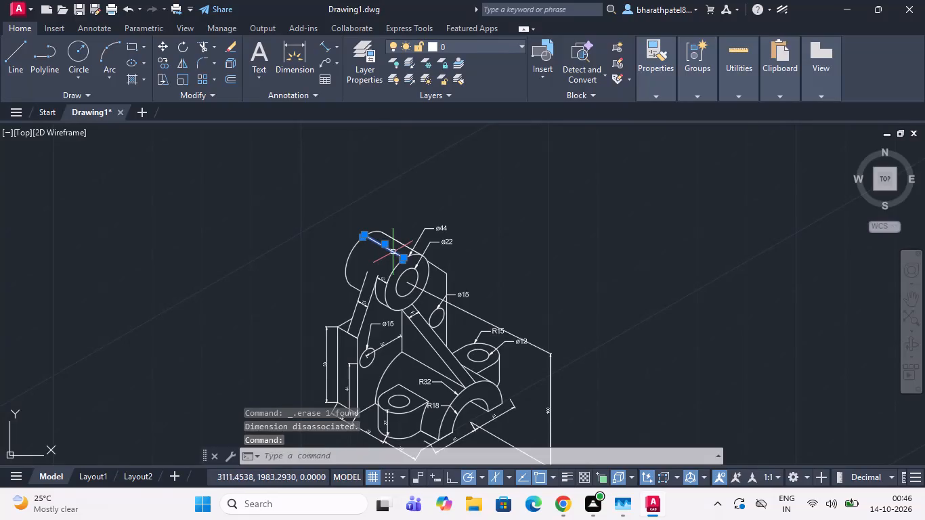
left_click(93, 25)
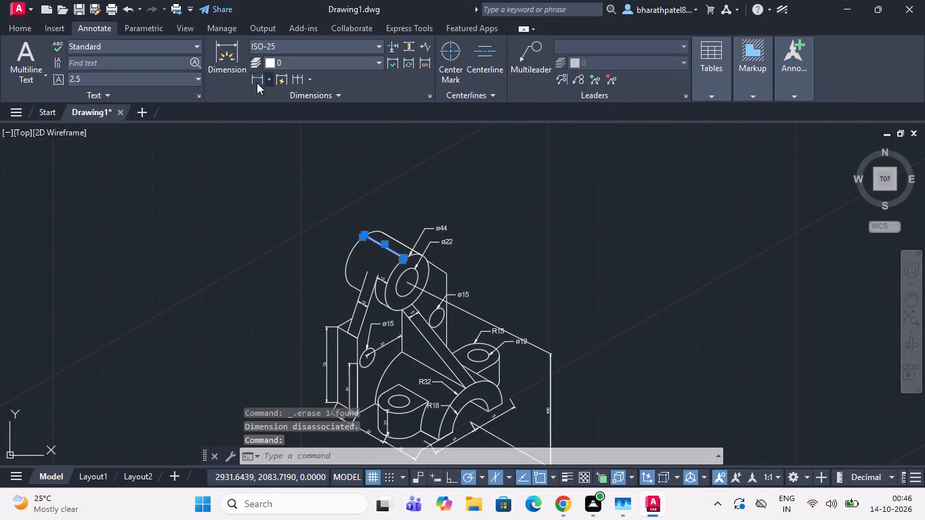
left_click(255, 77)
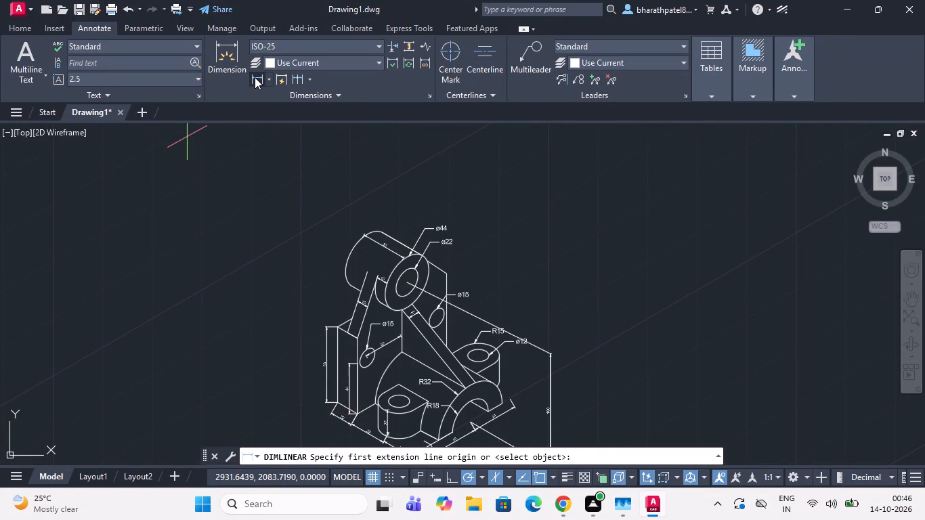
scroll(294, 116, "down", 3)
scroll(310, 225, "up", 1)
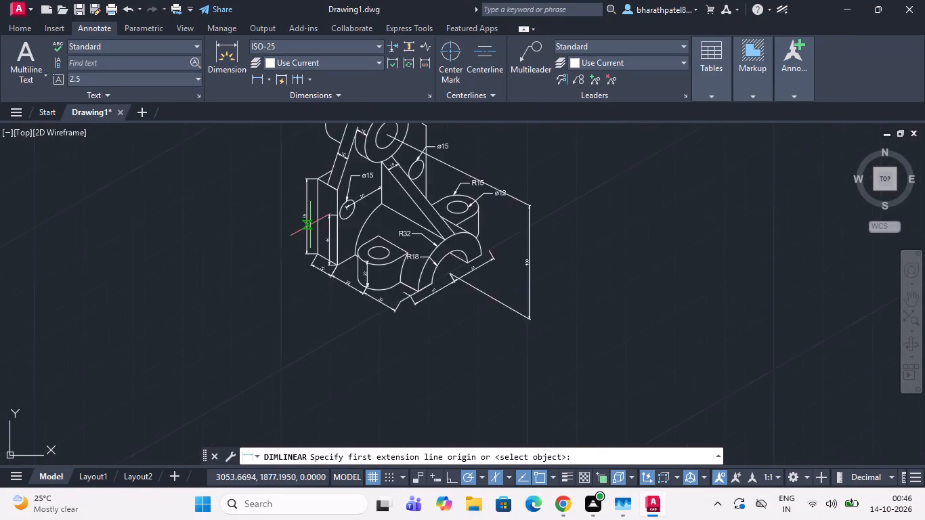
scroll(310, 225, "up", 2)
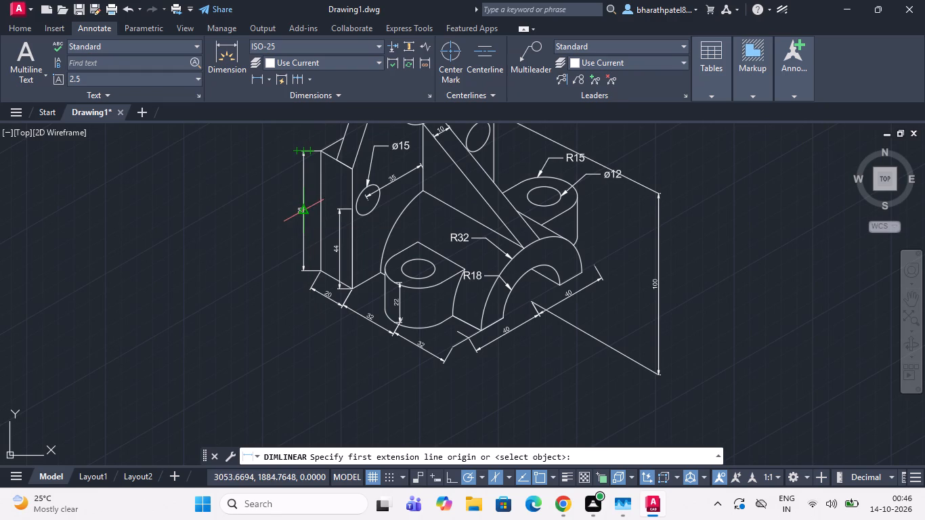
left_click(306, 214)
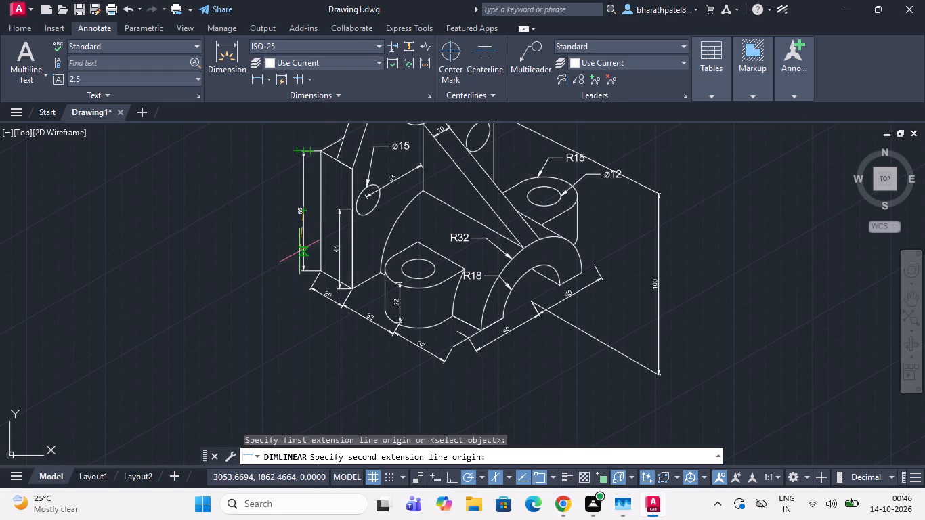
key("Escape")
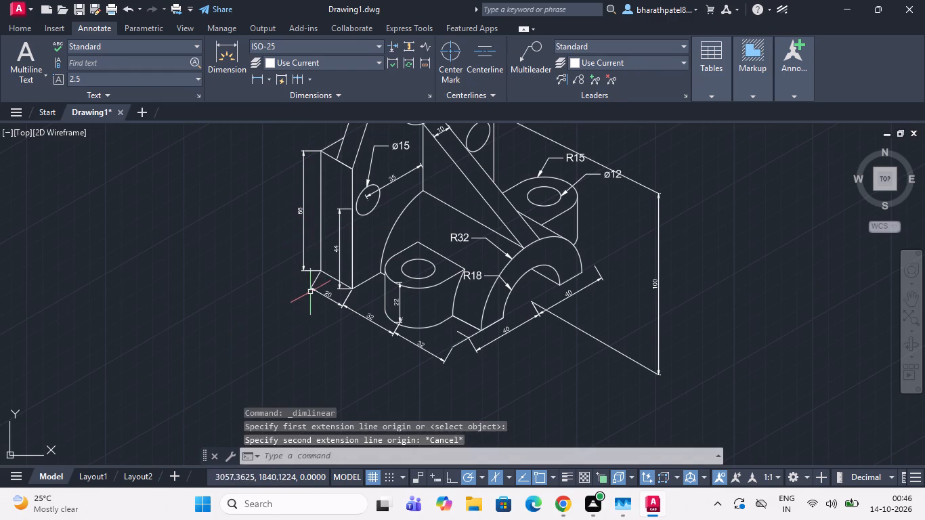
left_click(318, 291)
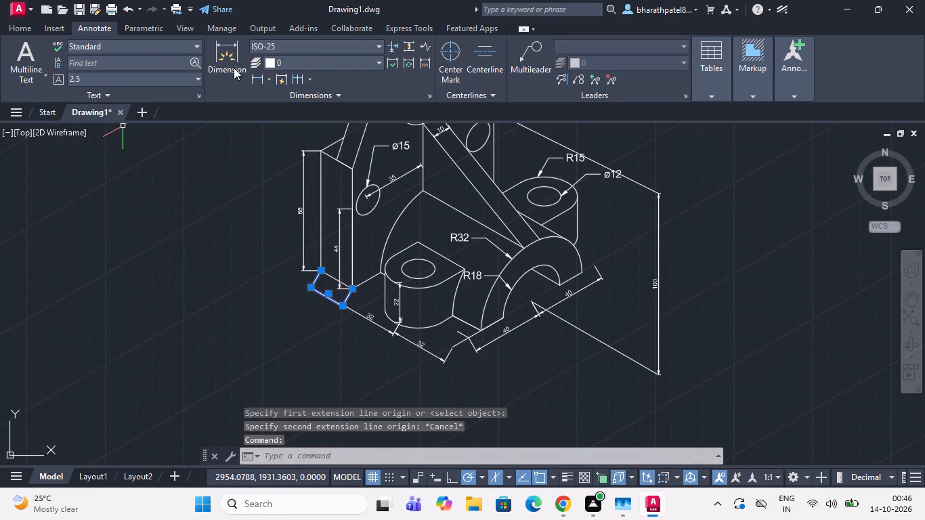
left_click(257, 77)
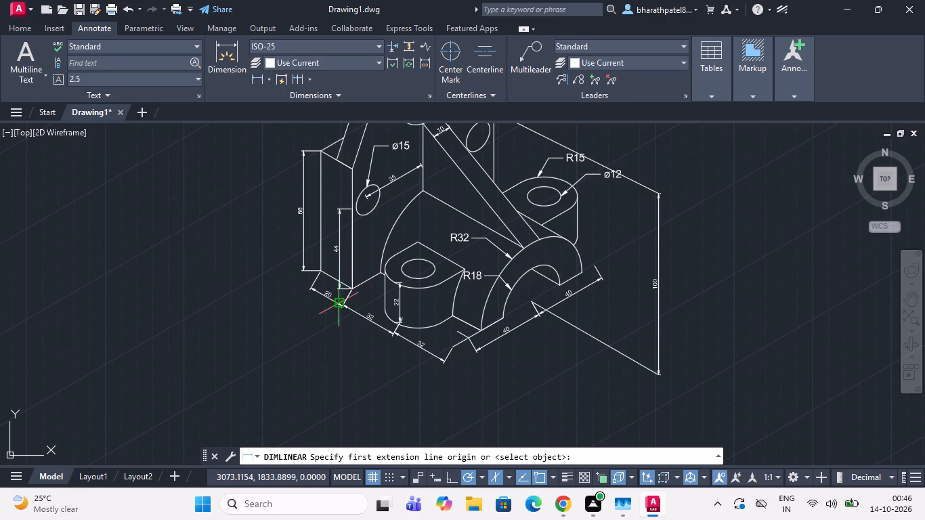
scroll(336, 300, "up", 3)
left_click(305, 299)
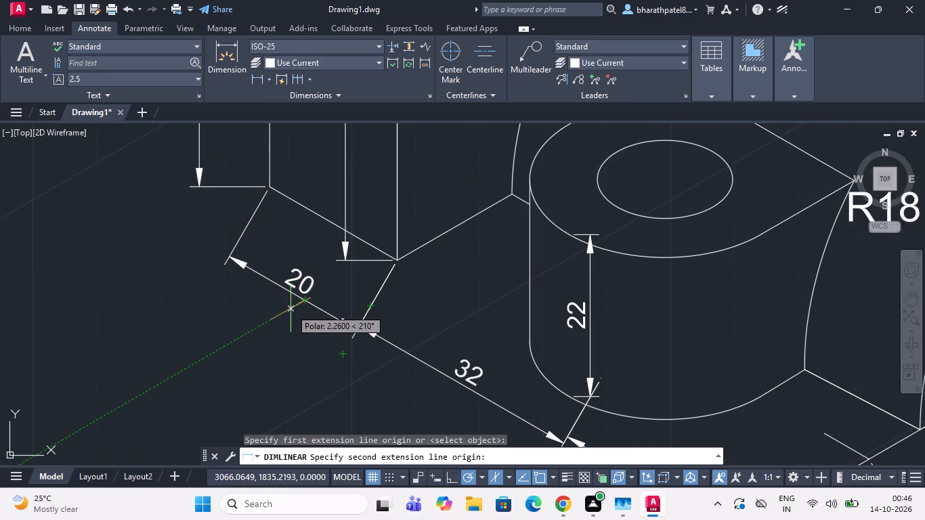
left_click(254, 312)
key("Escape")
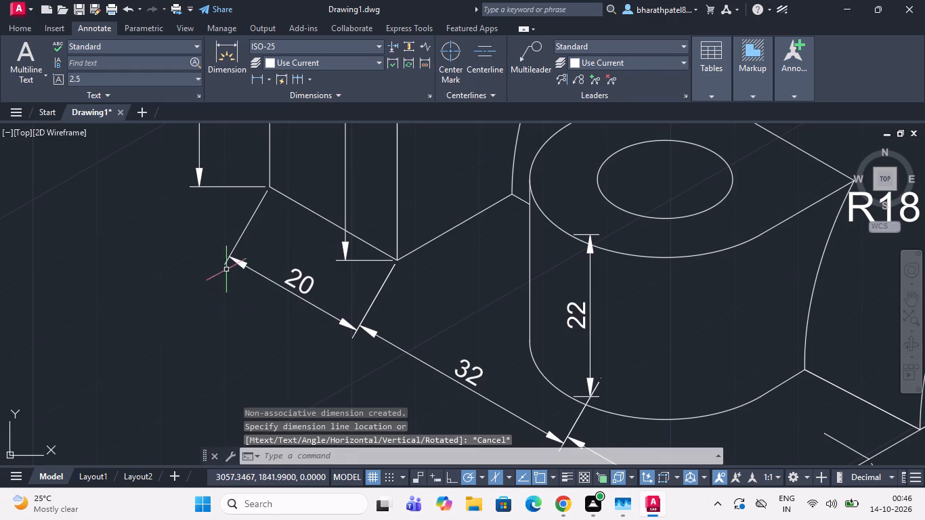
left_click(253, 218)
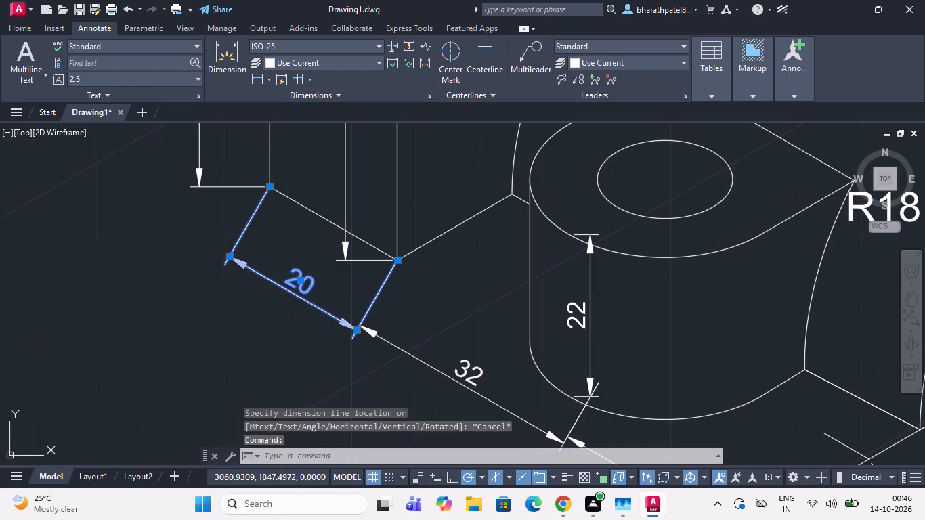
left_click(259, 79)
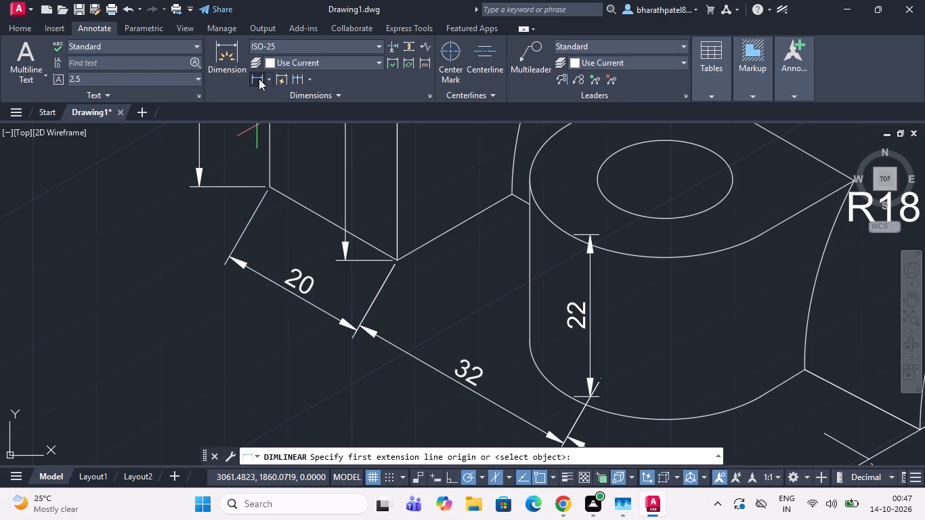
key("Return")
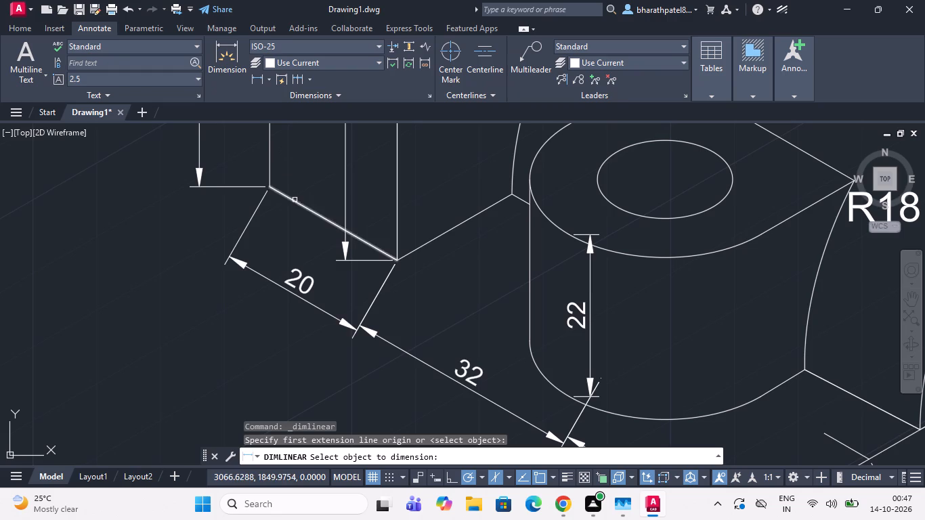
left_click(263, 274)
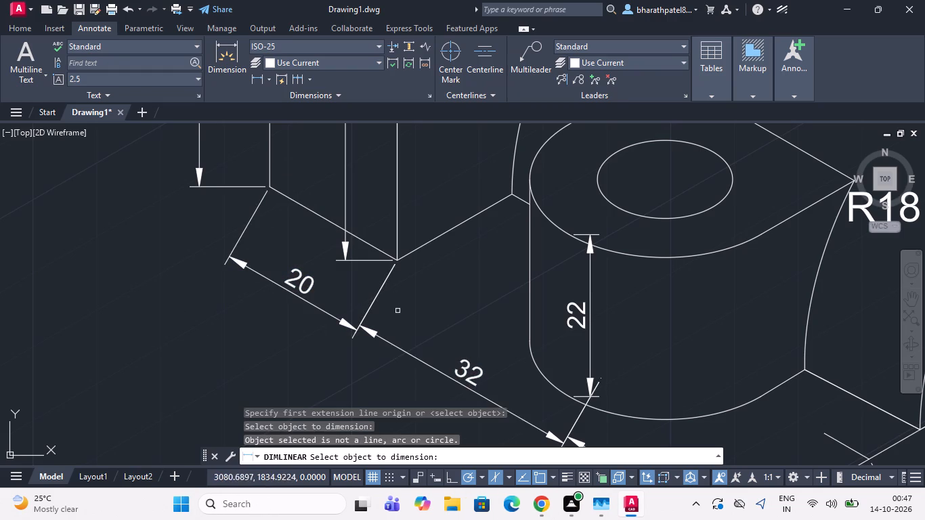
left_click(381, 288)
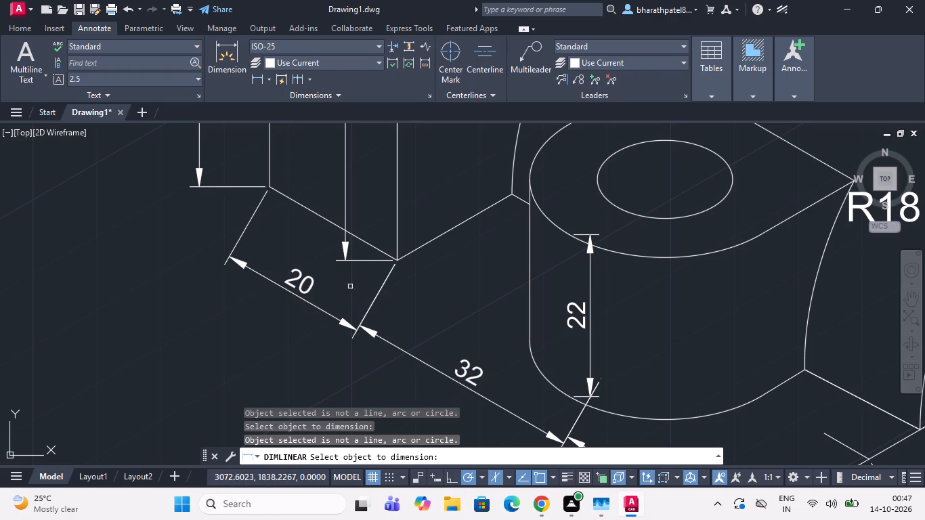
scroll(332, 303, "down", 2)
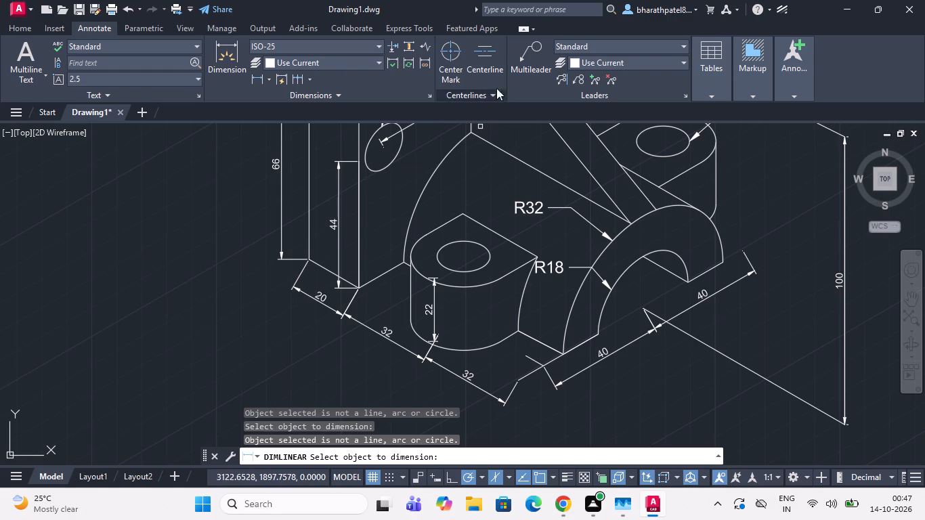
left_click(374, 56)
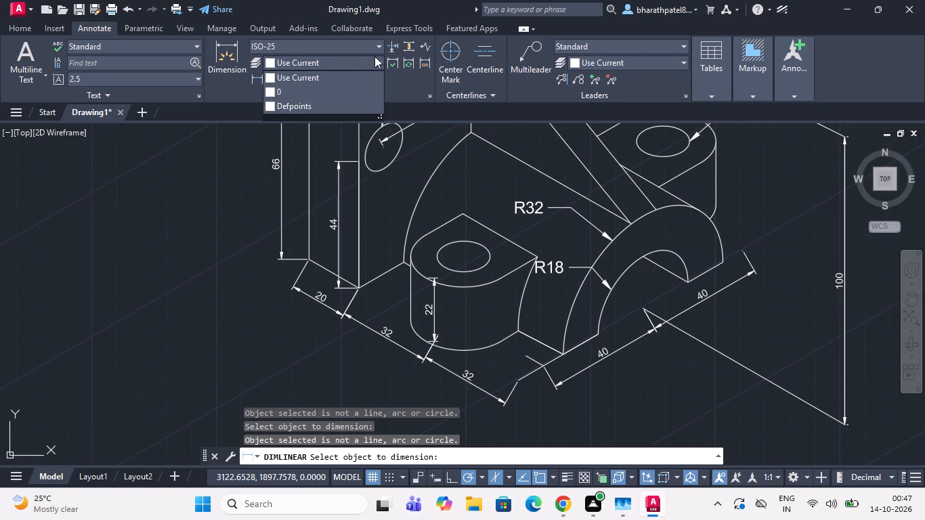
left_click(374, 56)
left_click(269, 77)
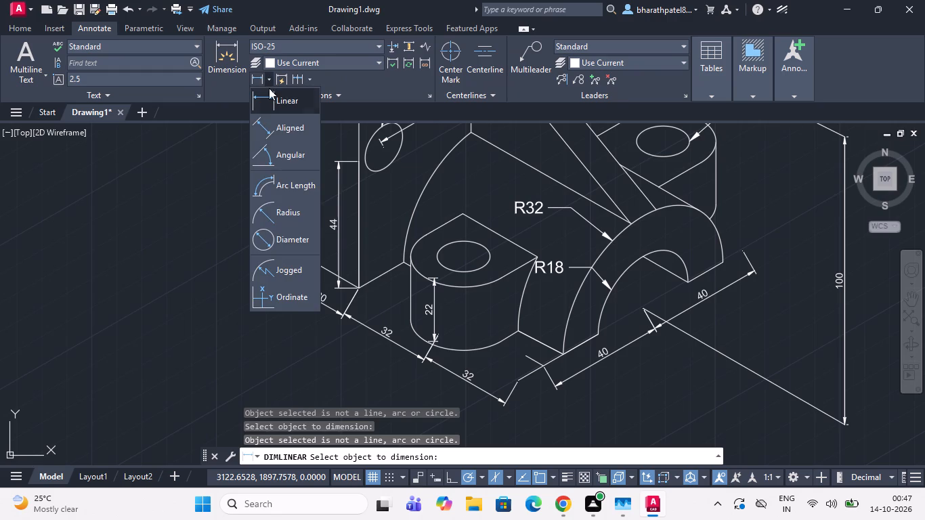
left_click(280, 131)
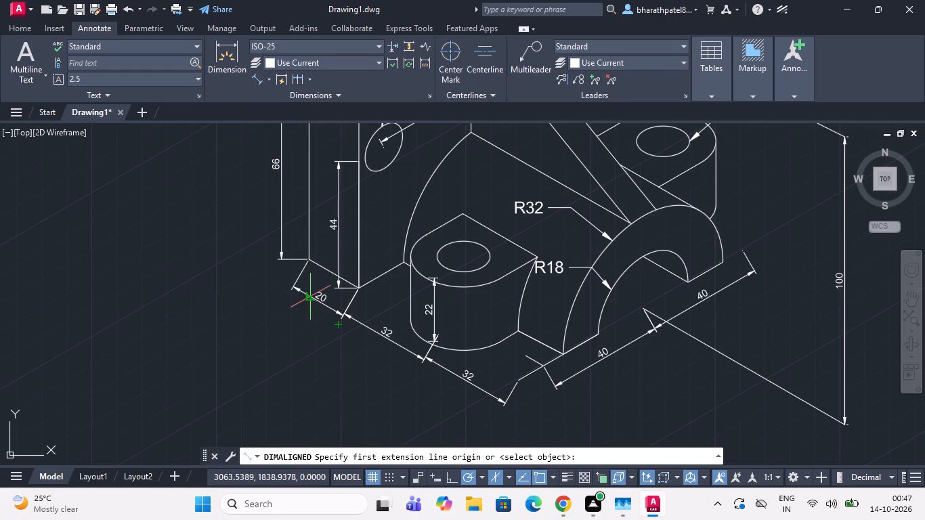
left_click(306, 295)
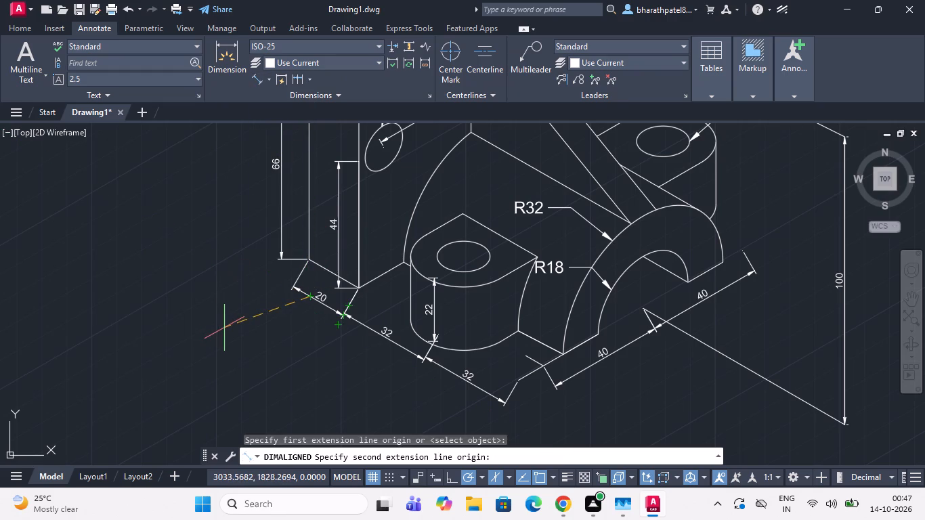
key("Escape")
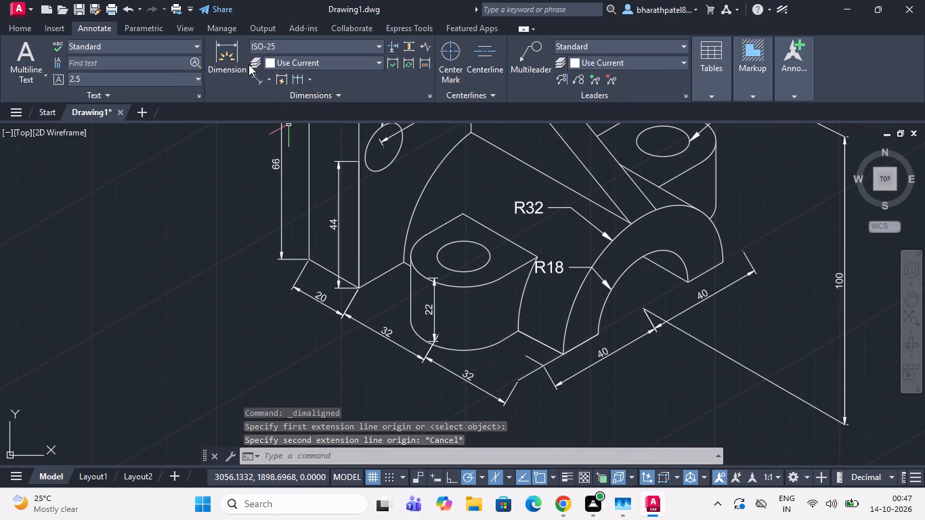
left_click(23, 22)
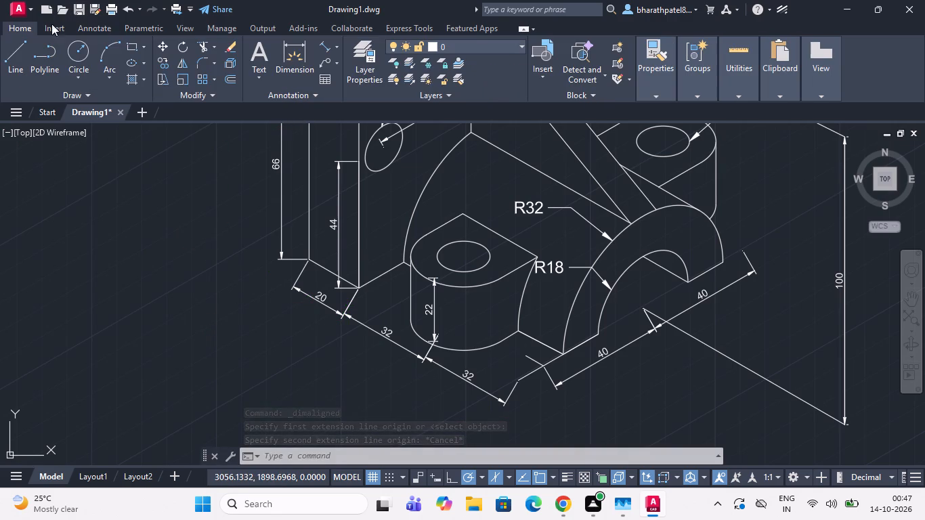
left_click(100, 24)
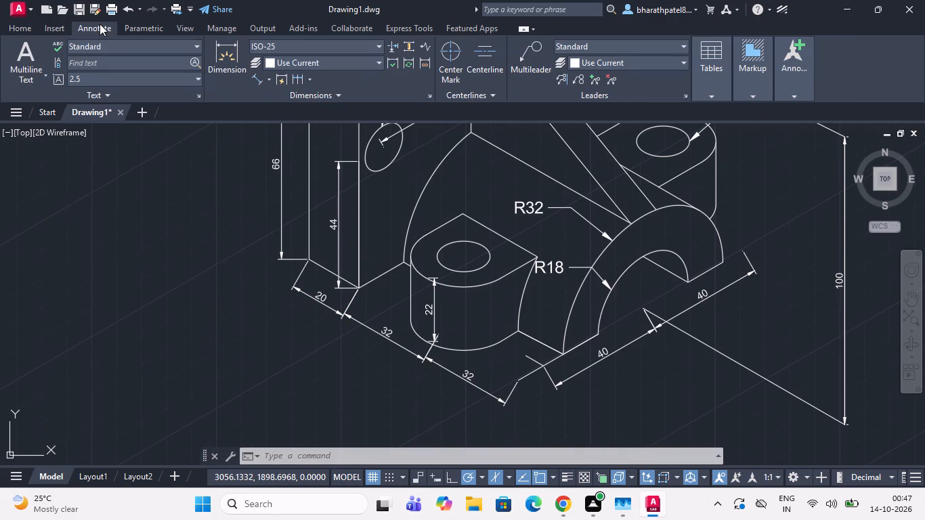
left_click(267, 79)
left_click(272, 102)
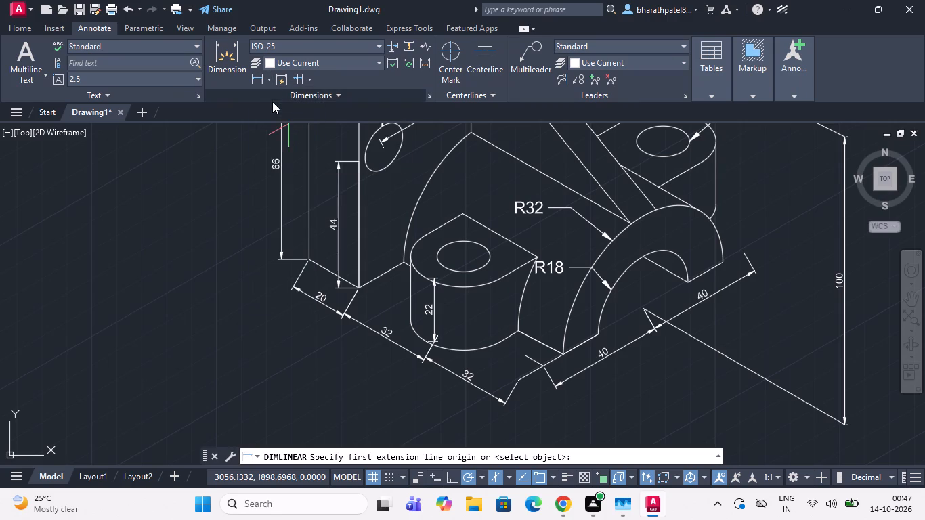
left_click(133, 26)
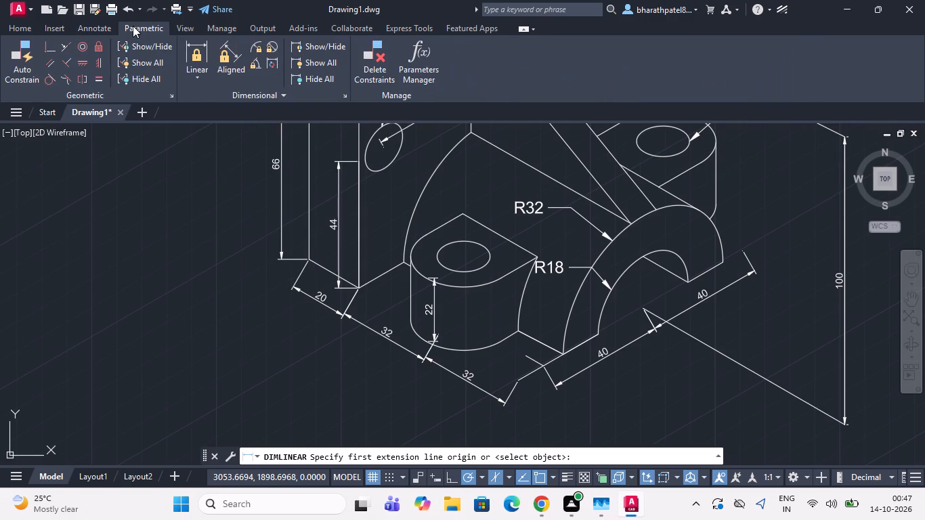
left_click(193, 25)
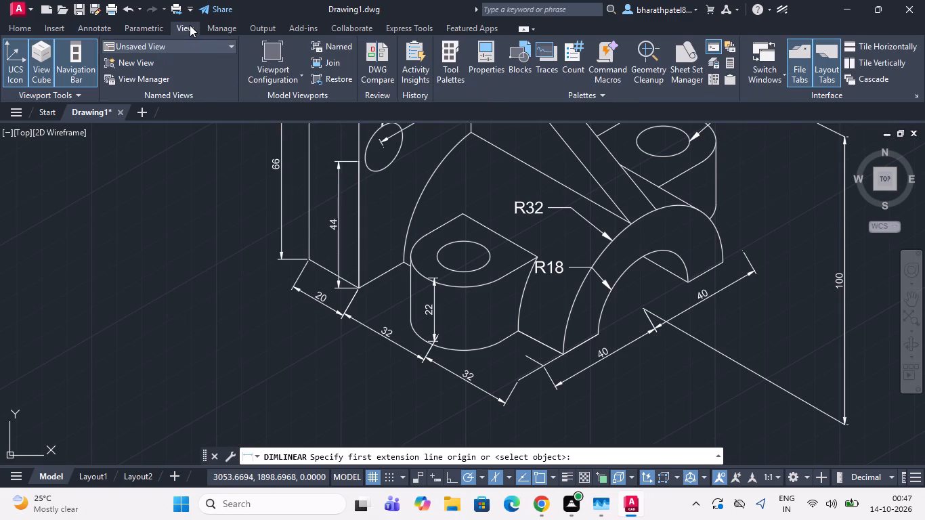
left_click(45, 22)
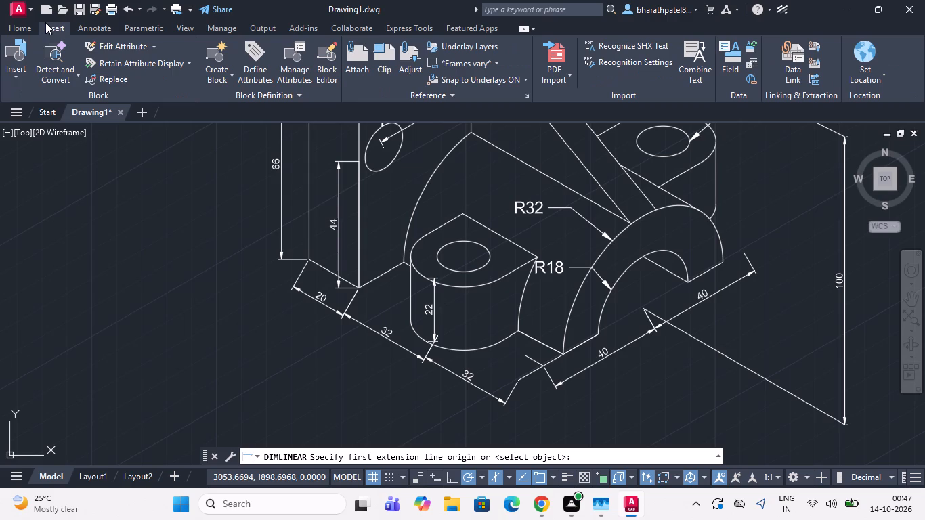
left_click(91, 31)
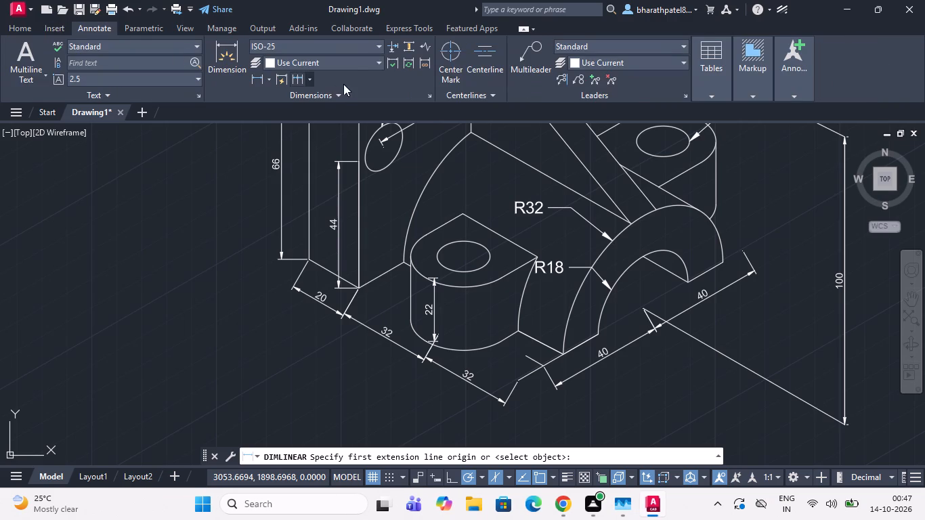
Oblique the 20 dimension below the left plate's bottom edge, defining the angle by two points picked in the empty area beside the bracket.
left_click(320, 94)
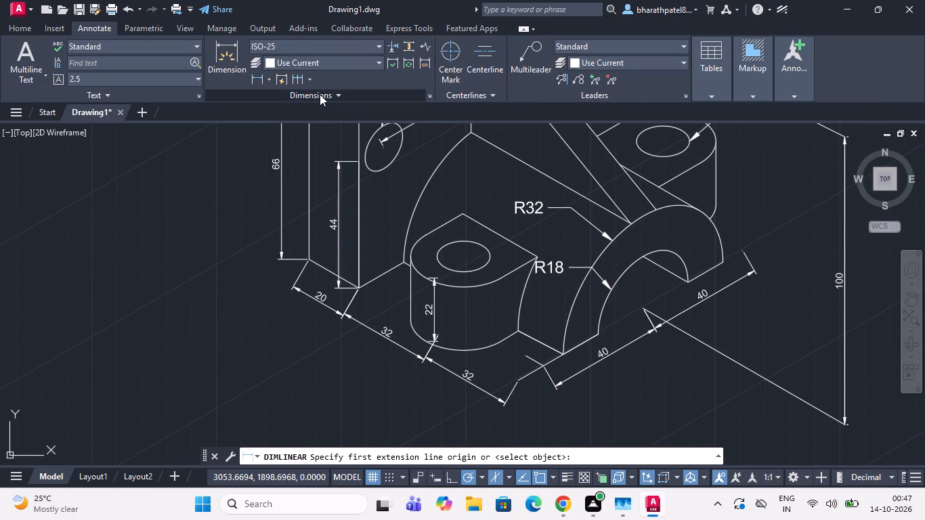
left_click(236, 108)
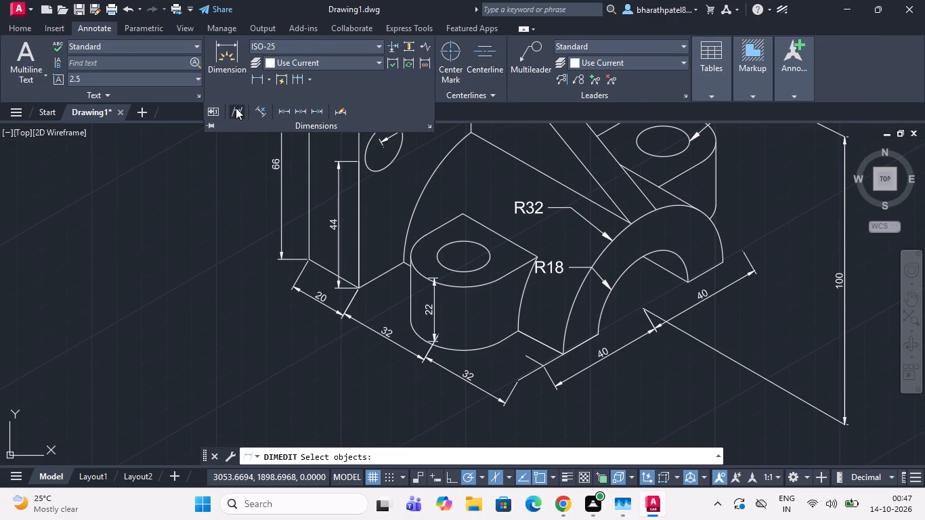
left_click(236, 114)
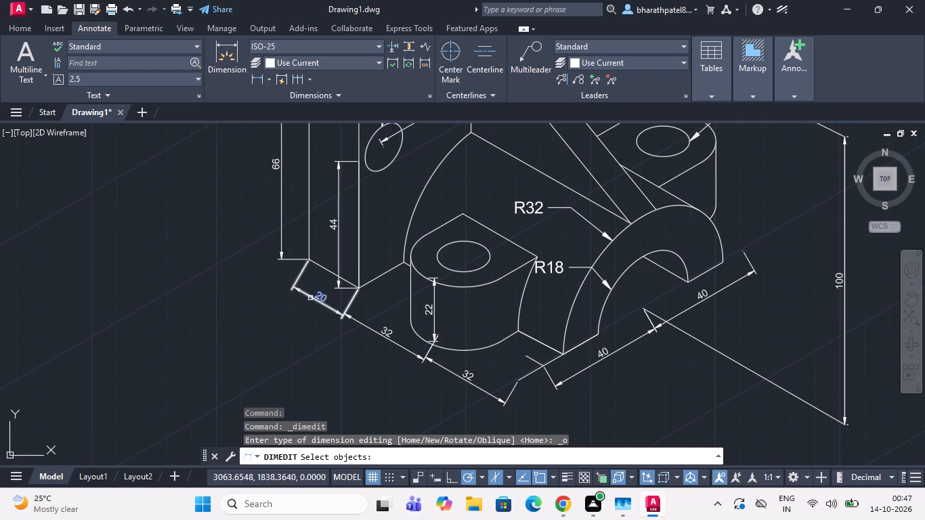
left_click(311, 295)
key("Return")
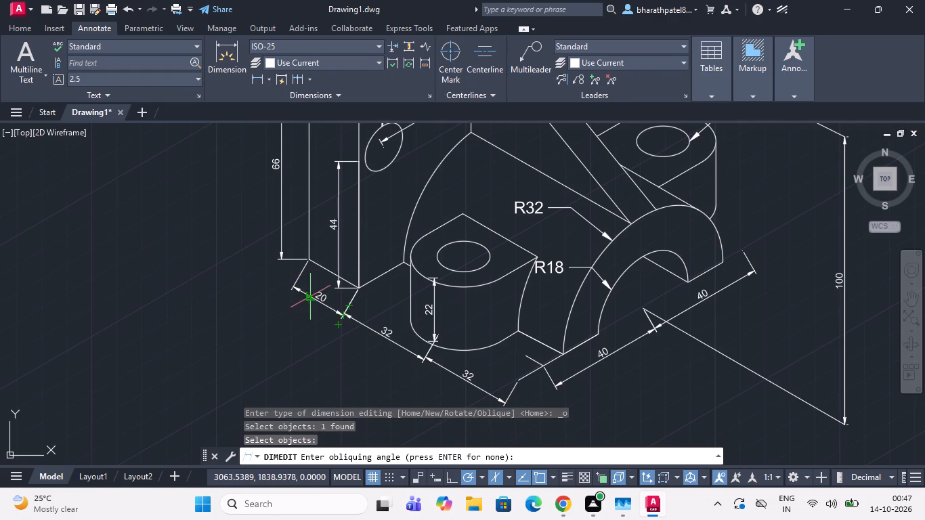
left_click(240, 297)
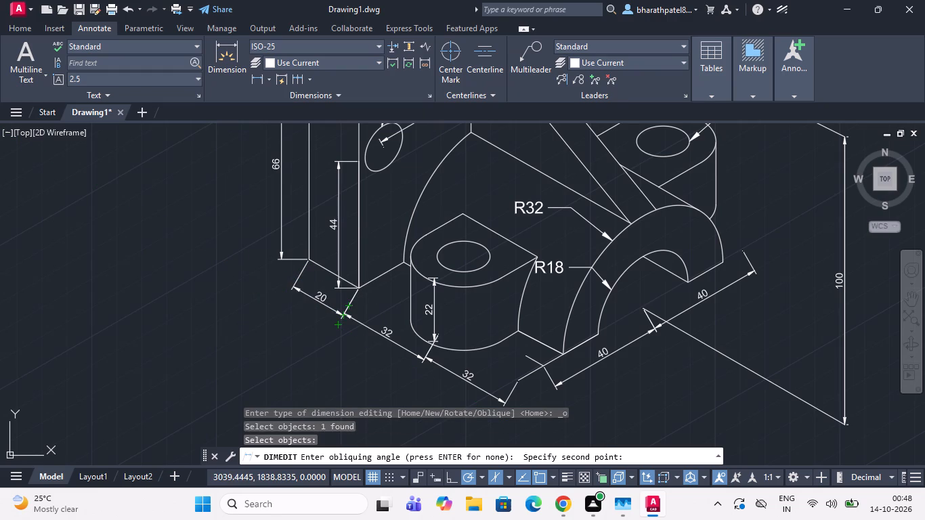
left_click(165, 244)
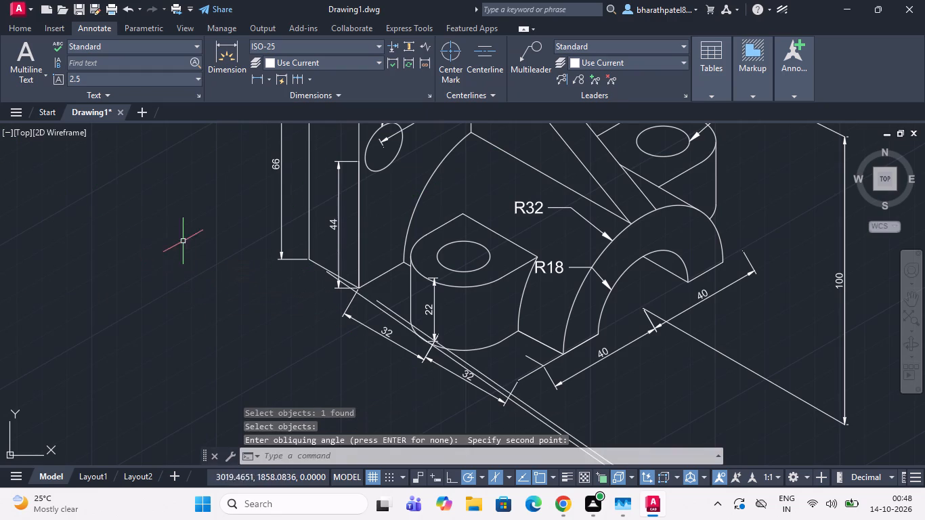
scroll(131, 262, "down", 1)
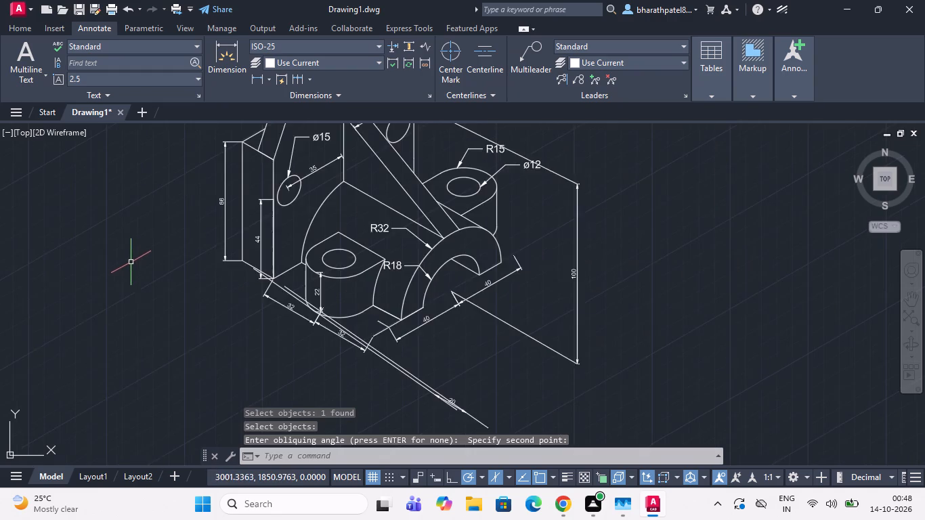
Undo the obliquing of the 20 dimension below the left plate's bottom edge.
scroll(131, 262, "down", 1)
key("ctrl+z")
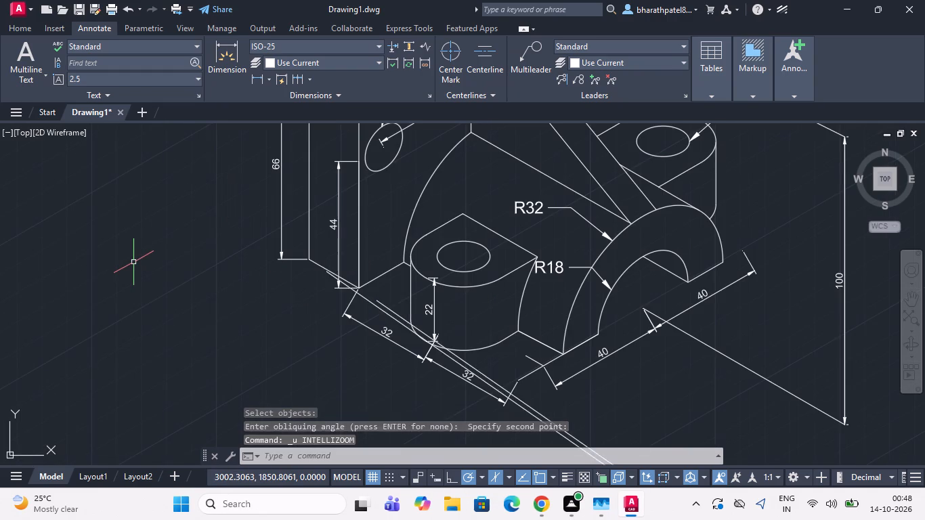
key("ctrl+z")
key("z")
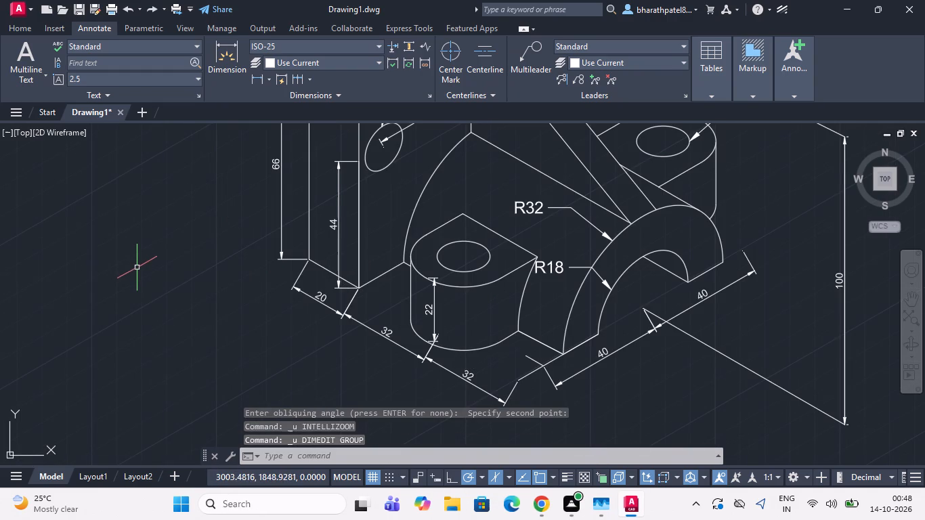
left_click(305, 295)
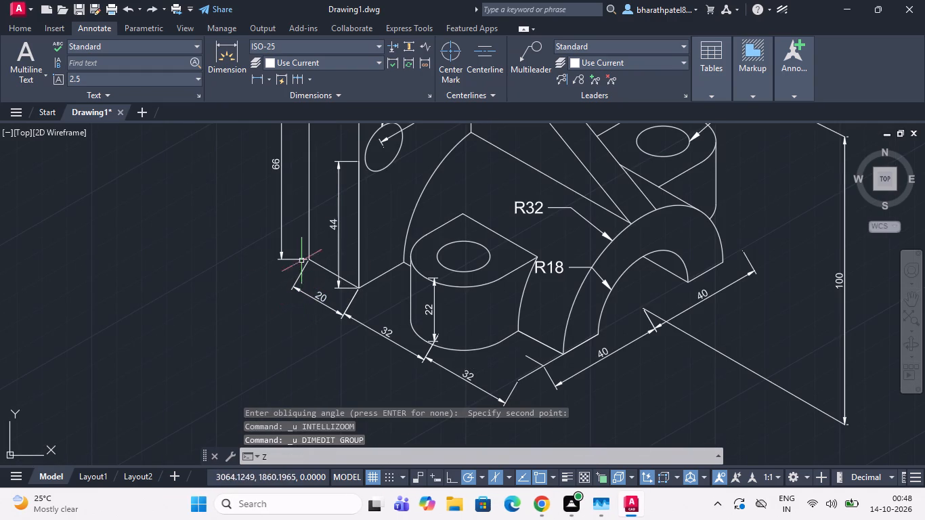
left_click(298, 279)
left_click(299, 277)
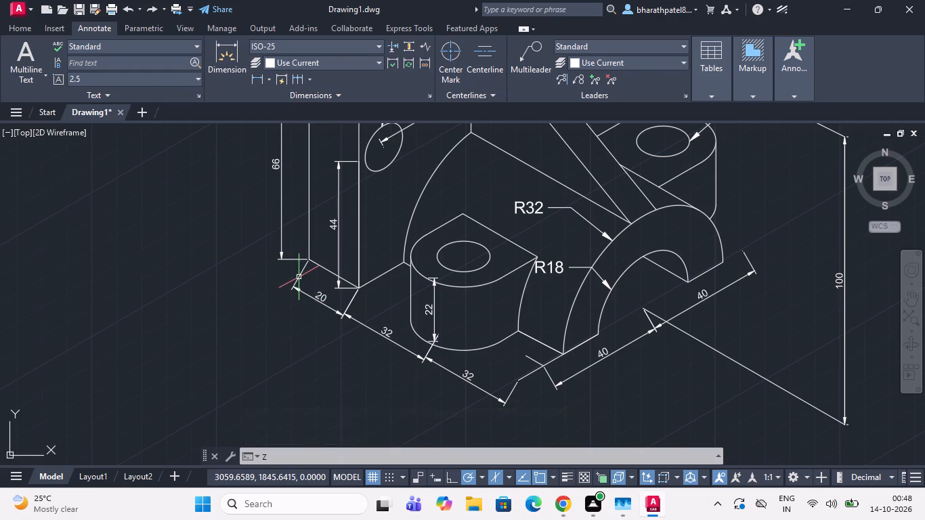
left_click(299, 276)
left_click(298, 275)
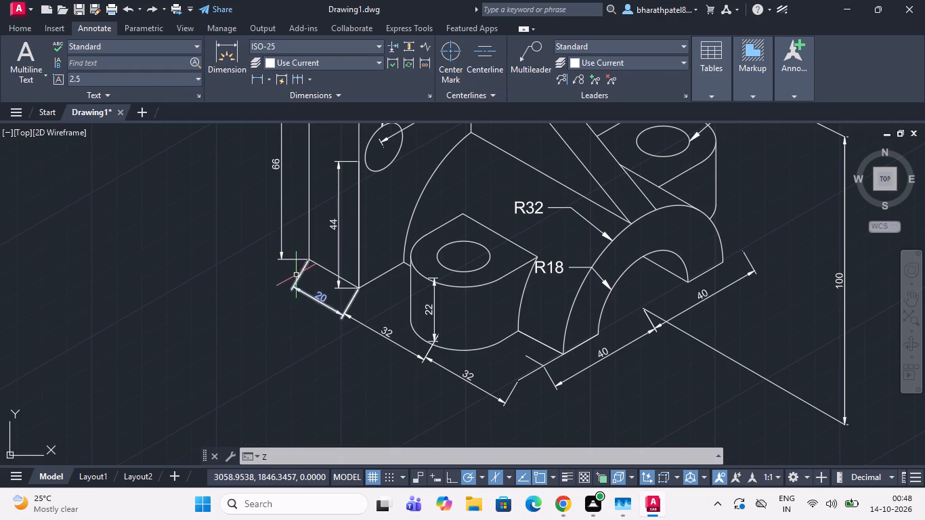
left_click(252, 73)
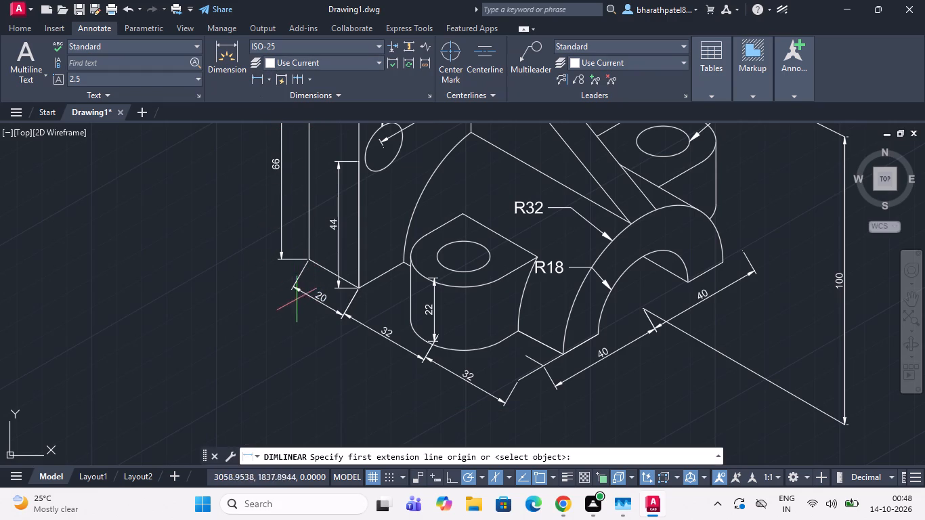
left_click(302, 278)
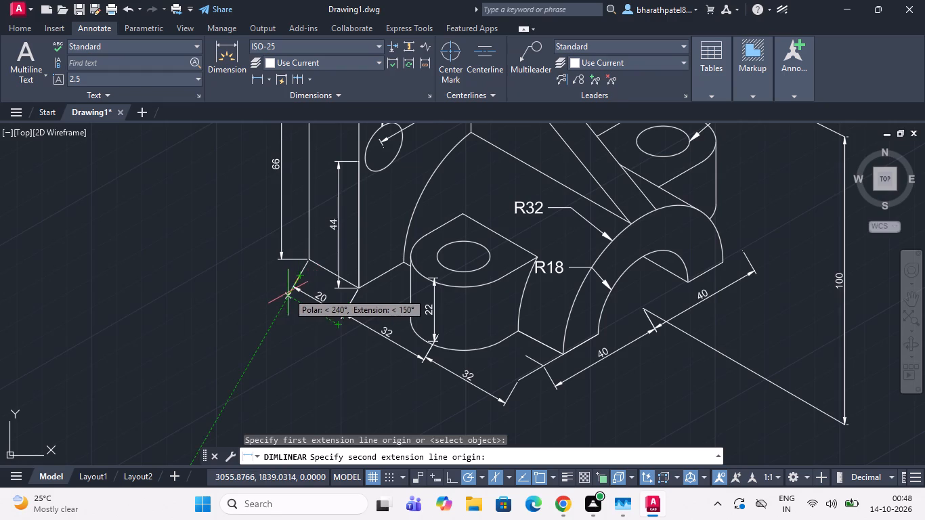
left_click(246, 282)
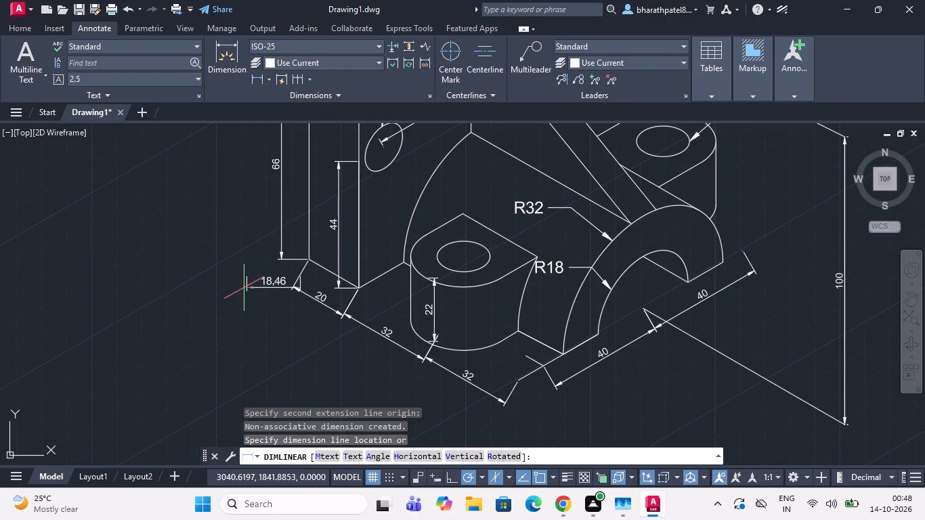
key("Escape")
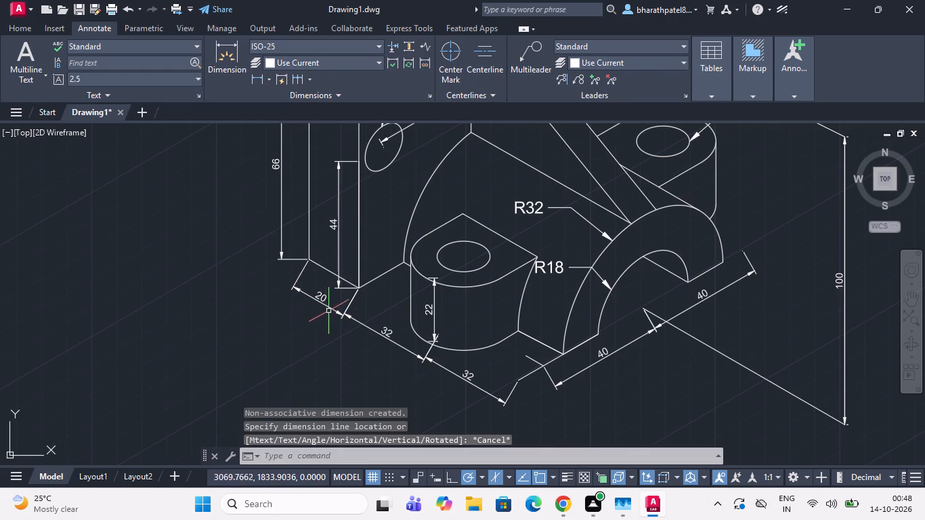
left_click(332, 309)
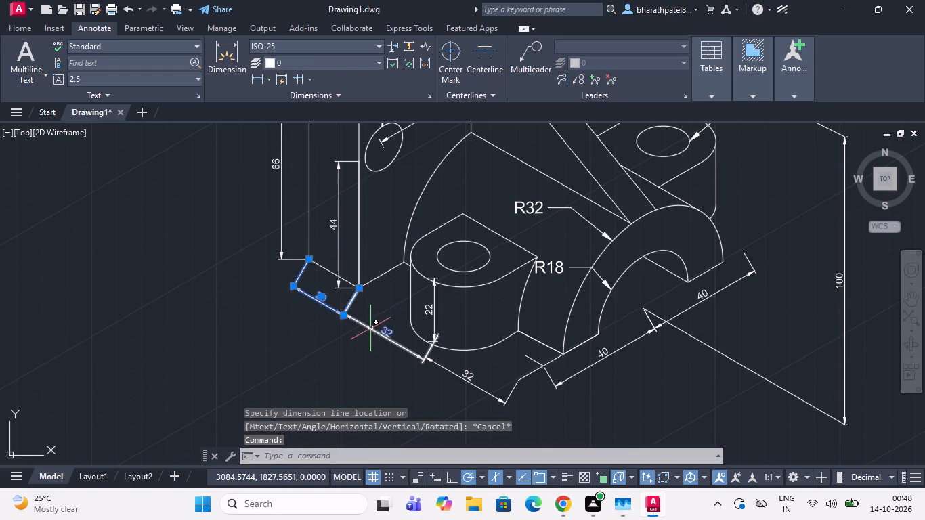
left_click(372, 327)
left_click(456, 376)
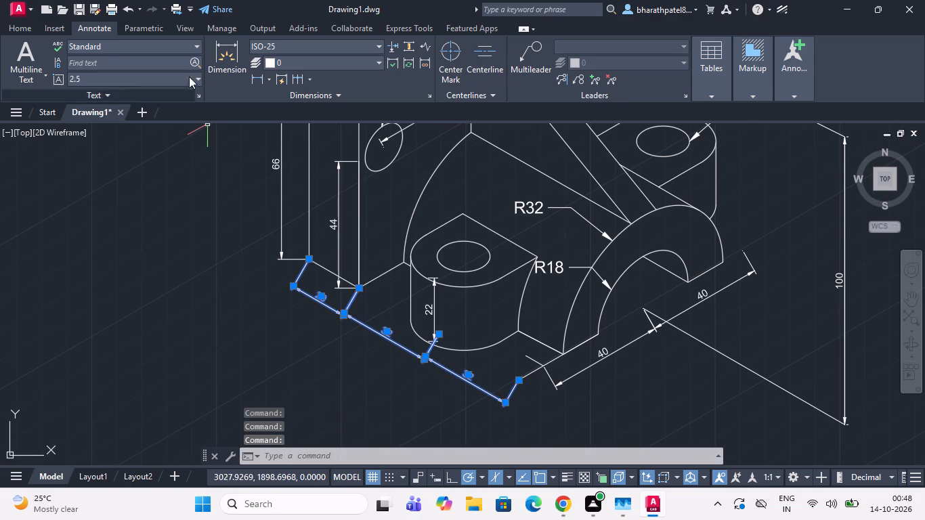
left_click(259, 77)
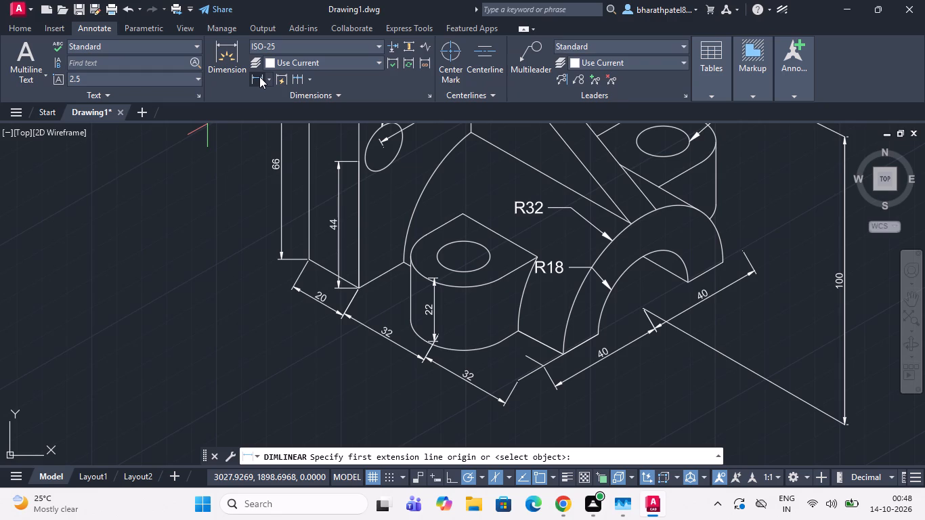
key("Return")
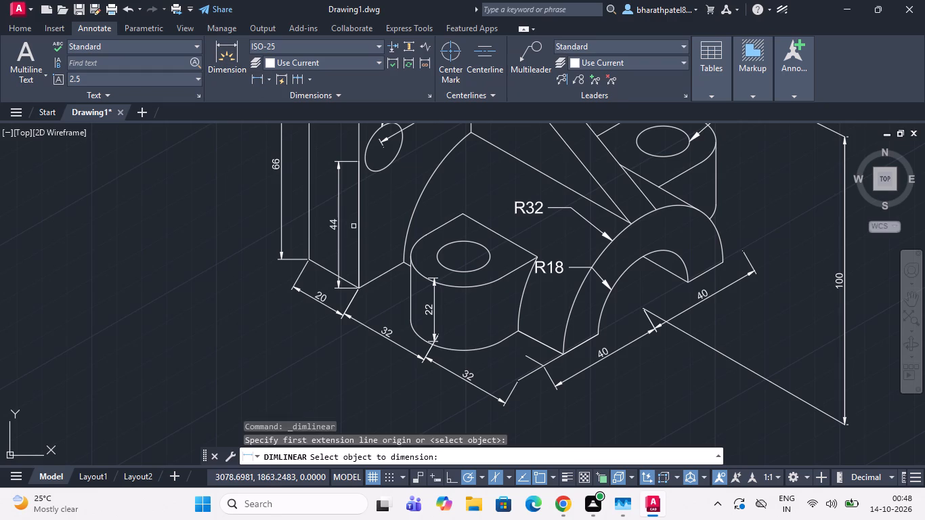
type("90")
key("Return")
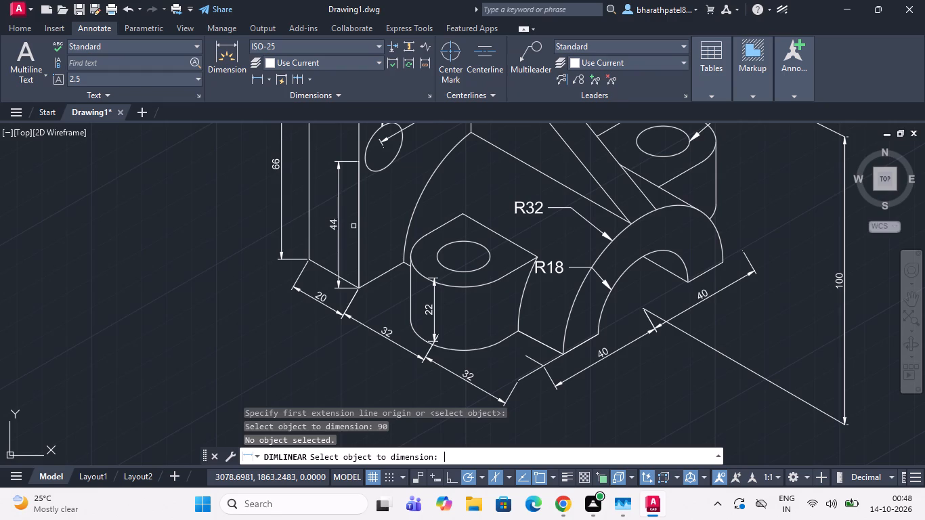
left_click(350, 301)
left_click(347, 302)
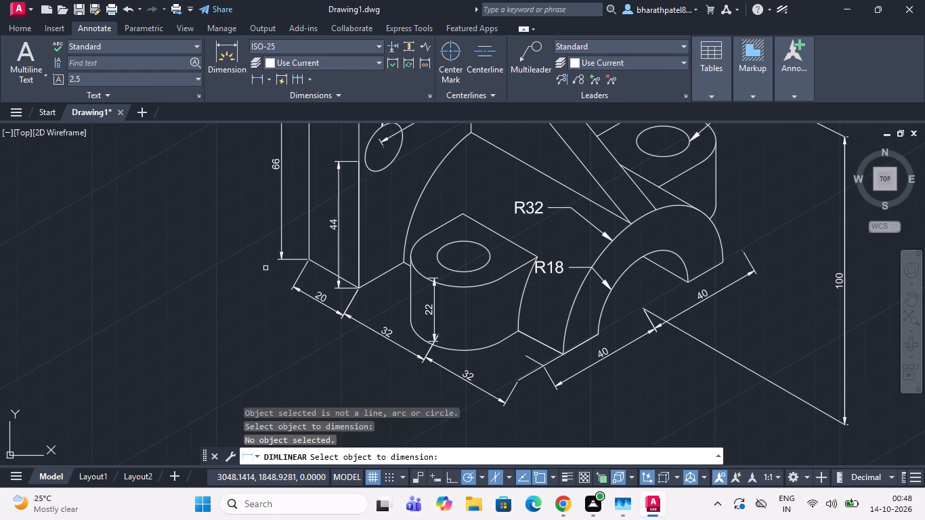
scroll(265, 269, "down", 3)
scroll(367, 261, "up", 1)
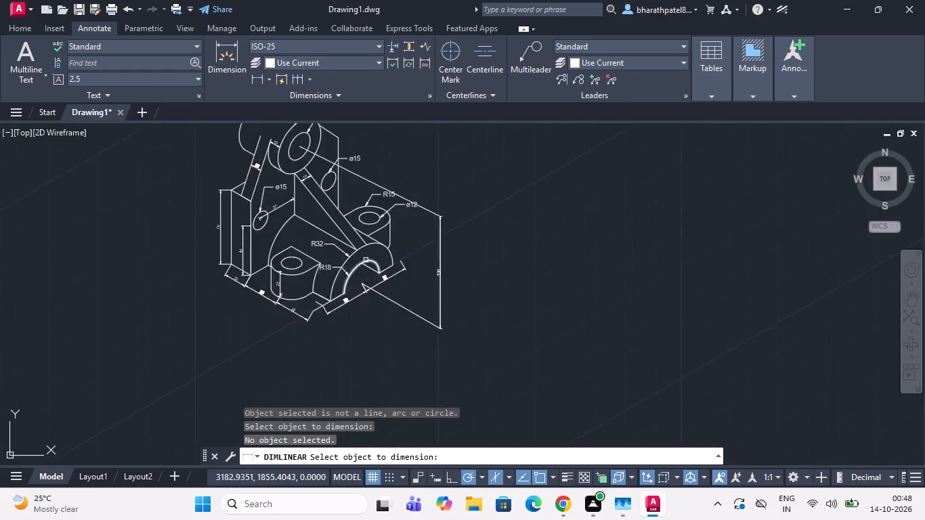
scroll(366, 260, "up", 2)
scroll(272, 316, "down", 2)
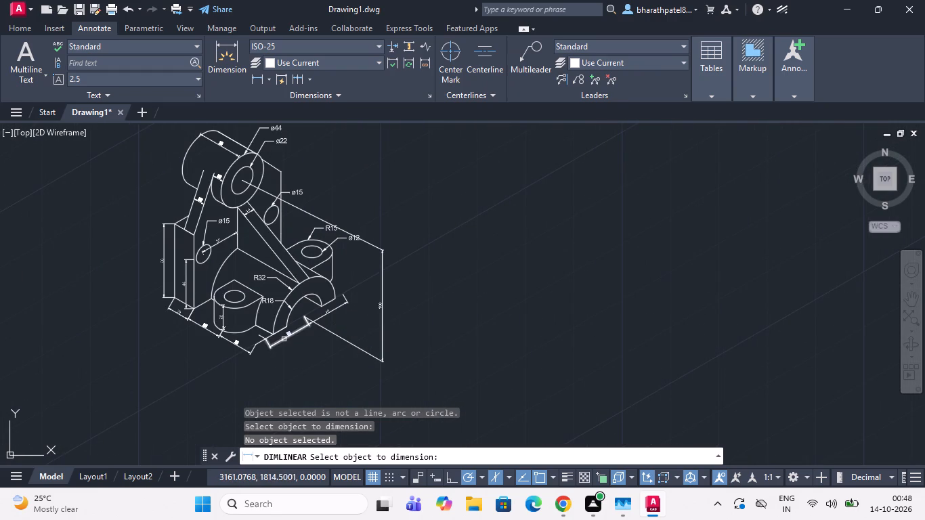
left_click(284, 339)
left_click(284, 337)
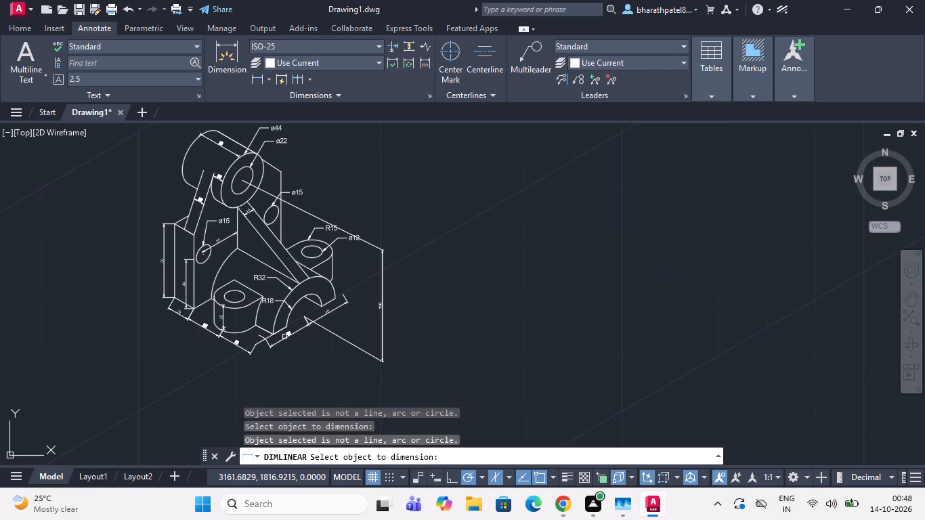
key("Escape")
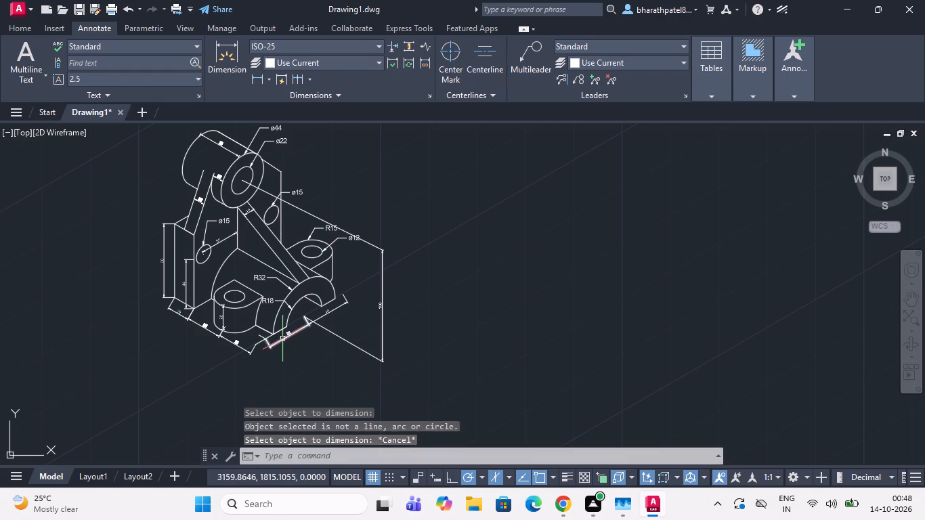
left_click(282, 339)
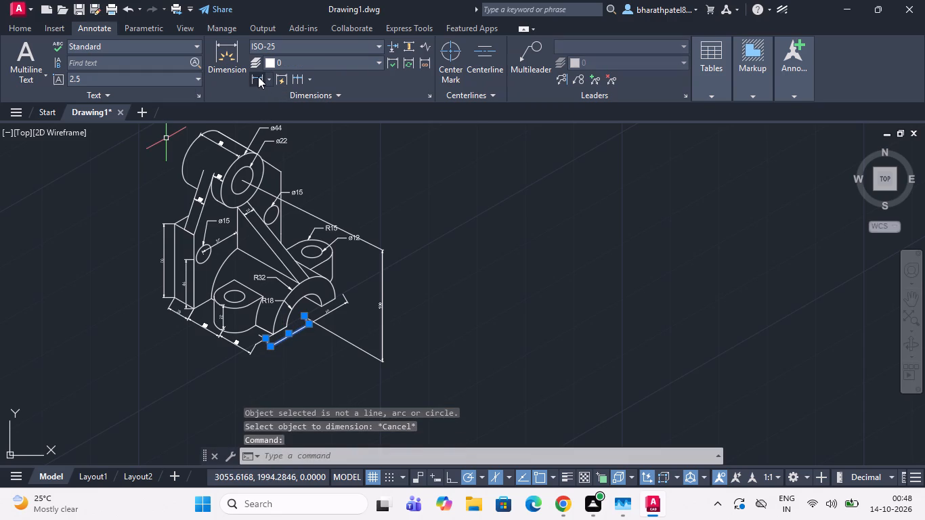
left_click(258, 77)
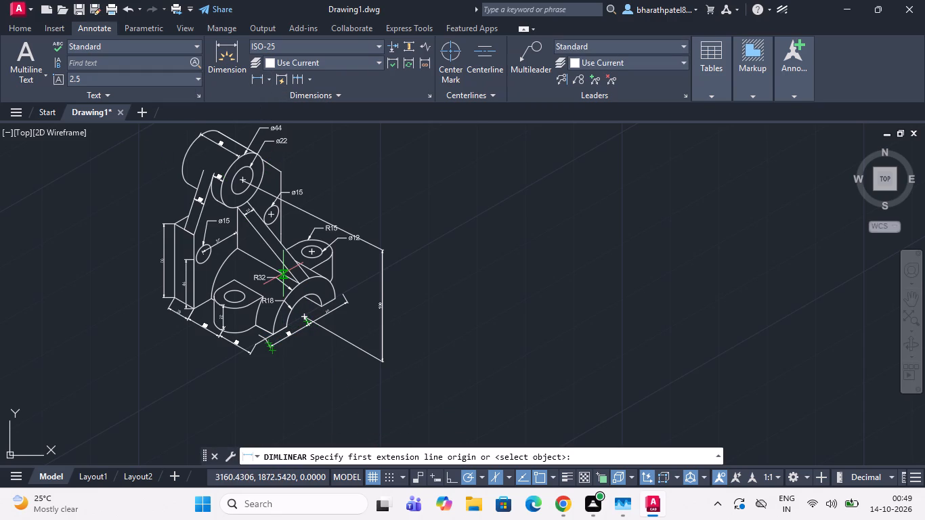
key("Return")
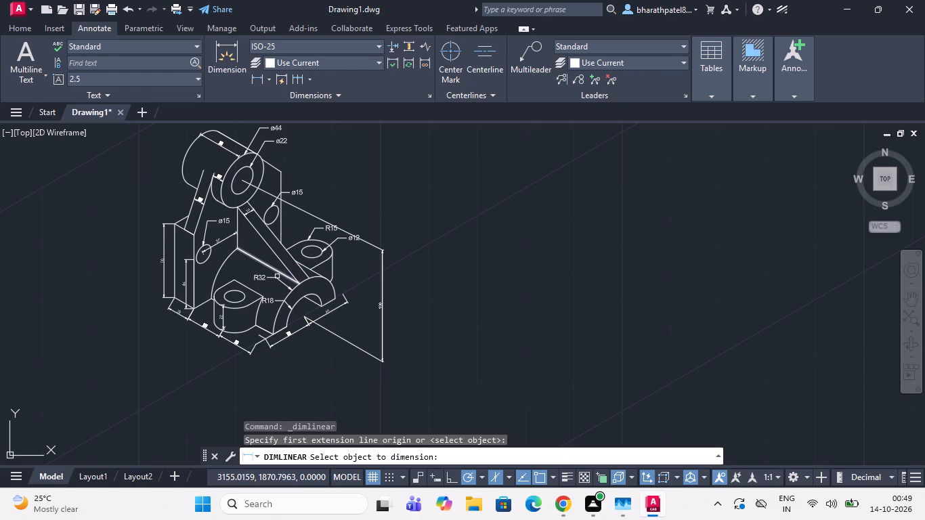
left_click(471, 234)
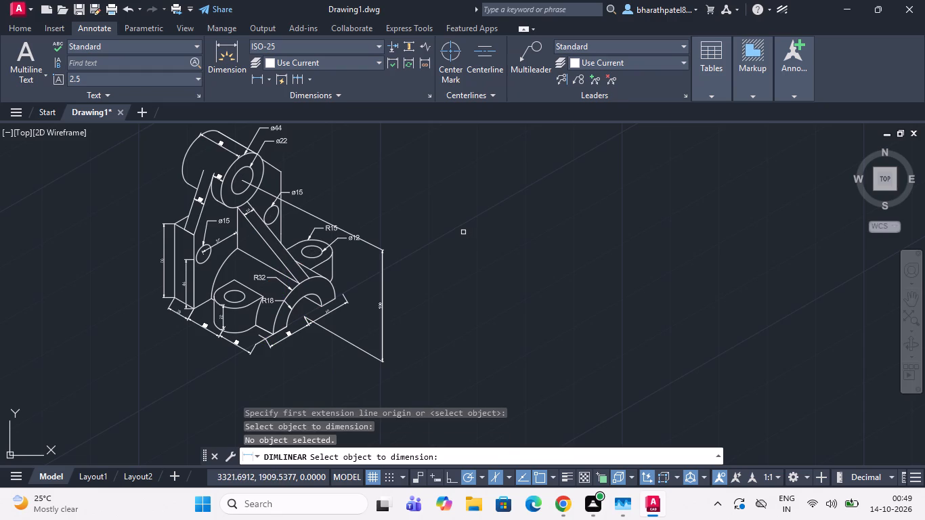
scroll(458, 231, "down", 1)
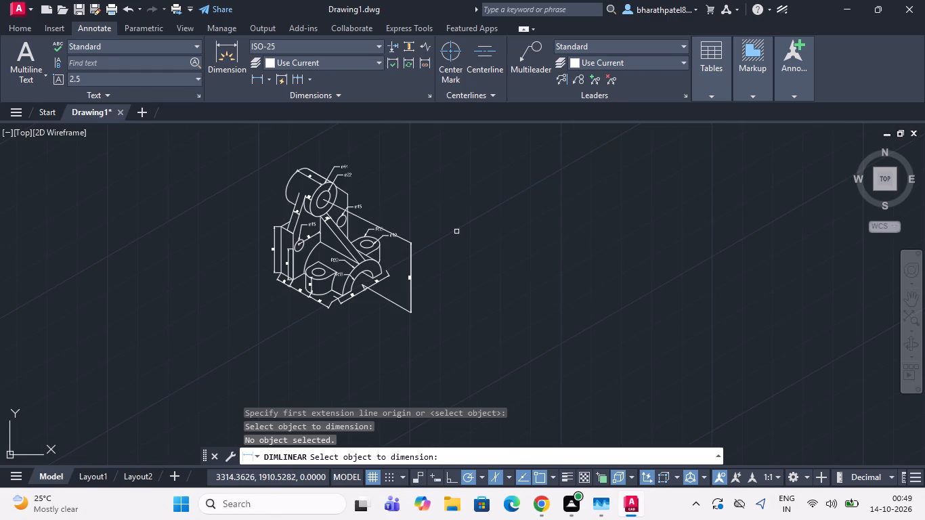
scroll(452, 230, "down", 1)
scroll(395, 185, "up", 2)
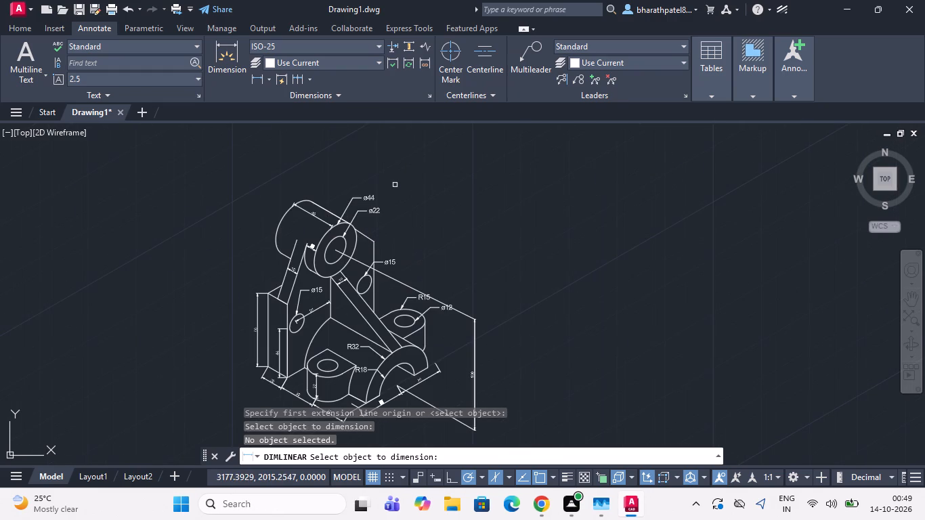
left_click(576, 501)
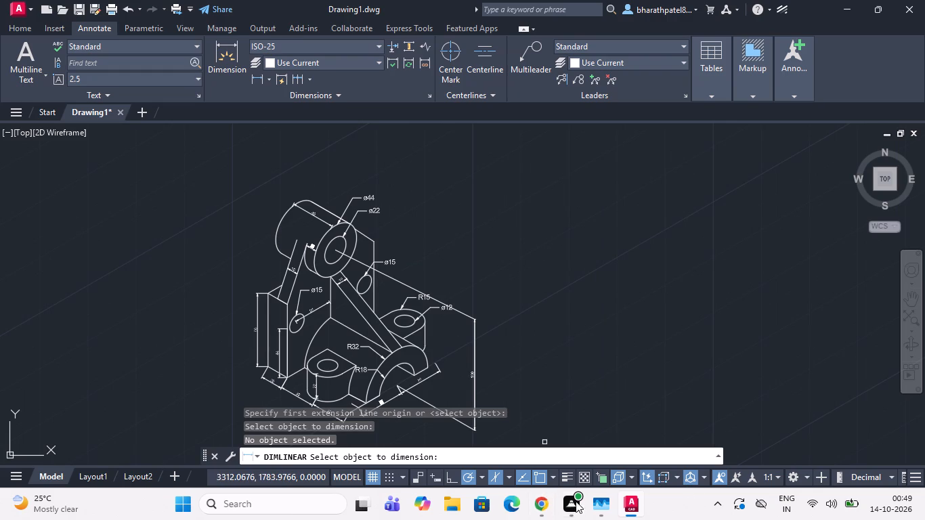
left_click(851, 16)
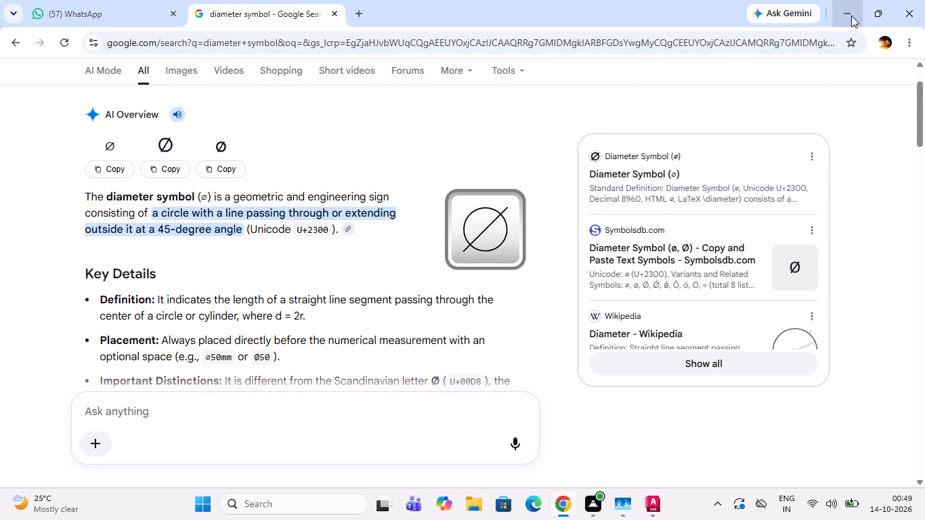
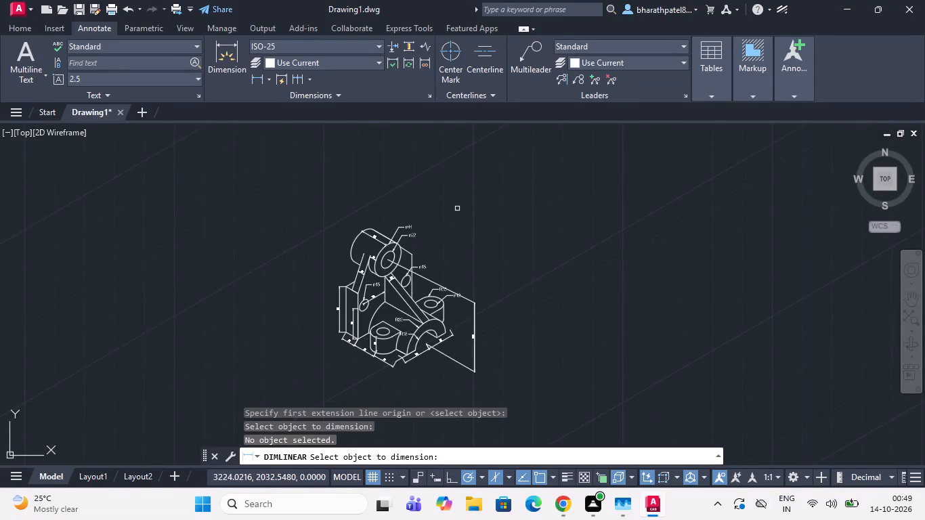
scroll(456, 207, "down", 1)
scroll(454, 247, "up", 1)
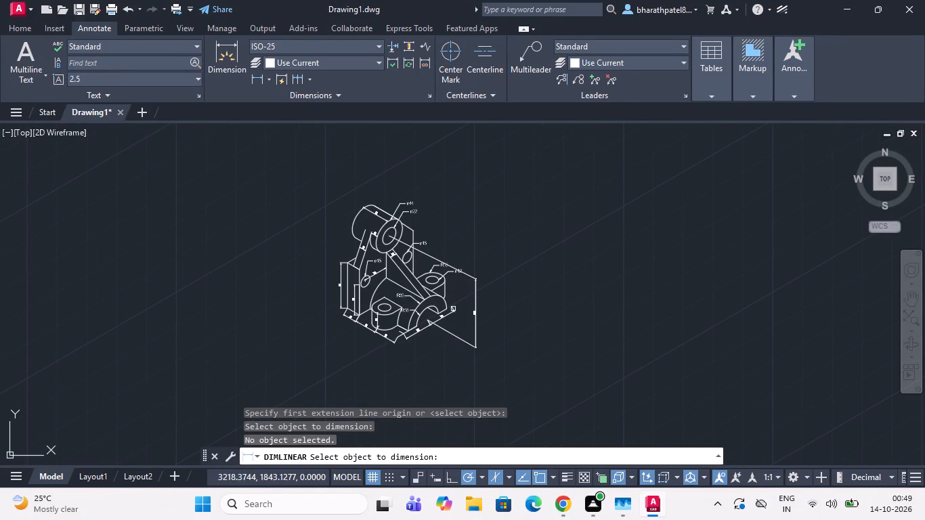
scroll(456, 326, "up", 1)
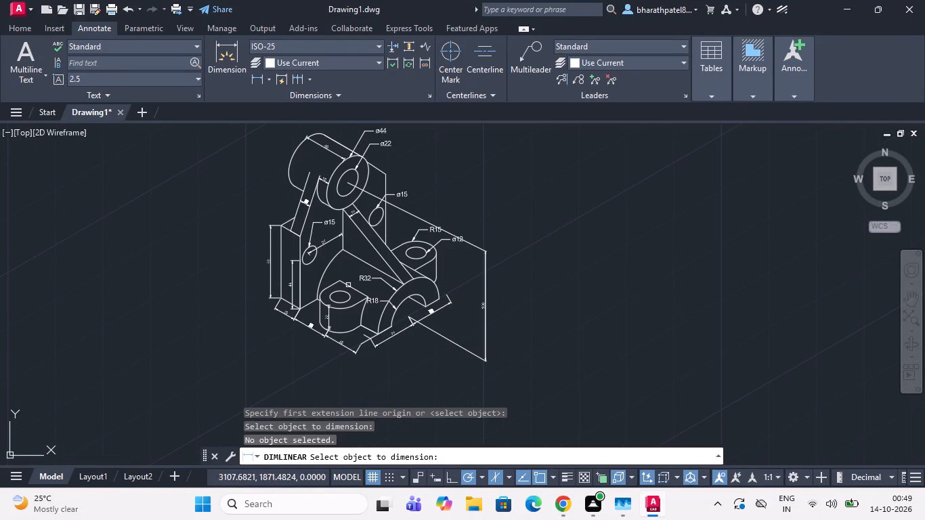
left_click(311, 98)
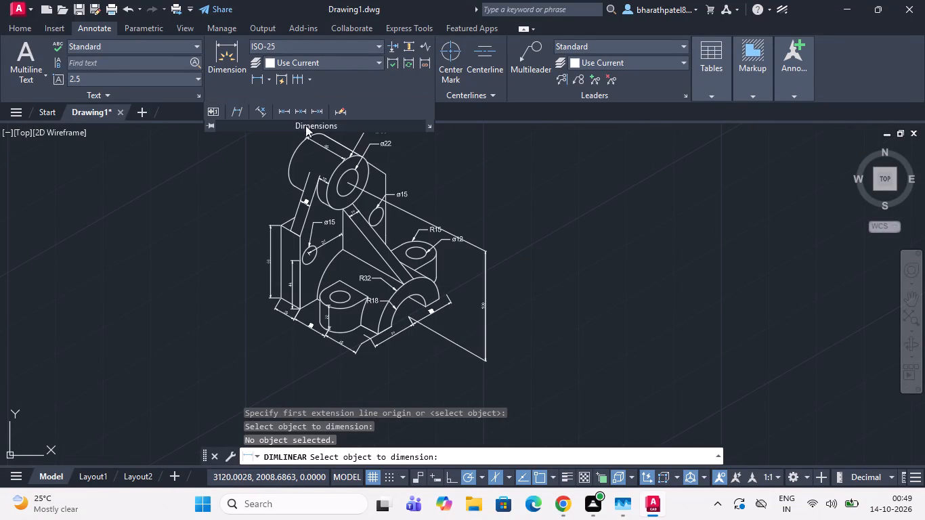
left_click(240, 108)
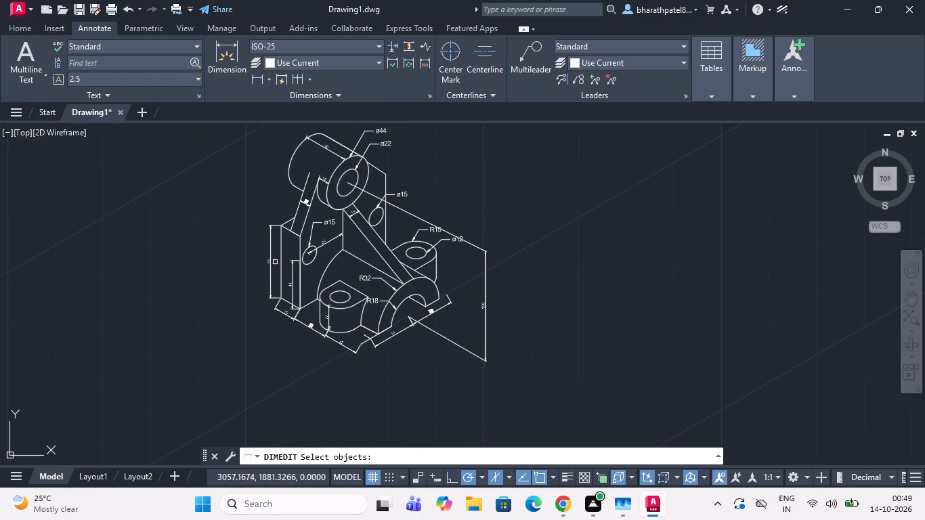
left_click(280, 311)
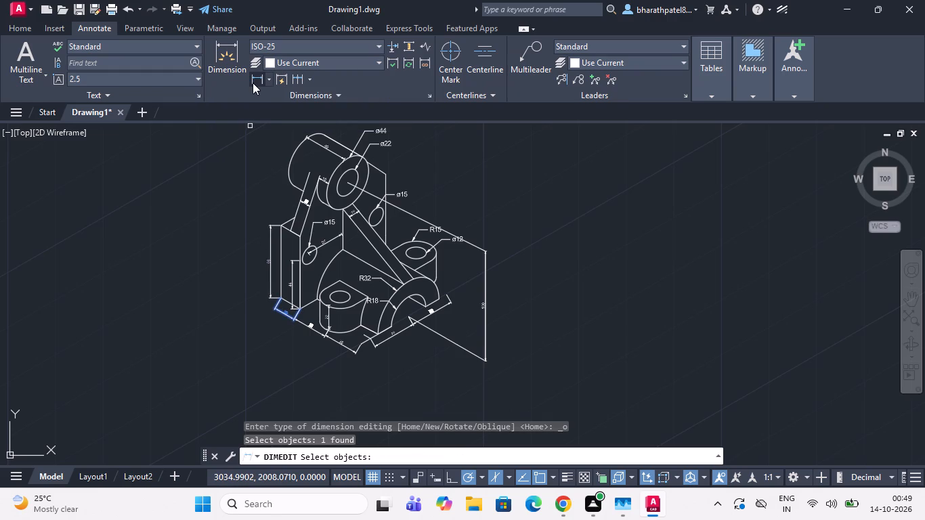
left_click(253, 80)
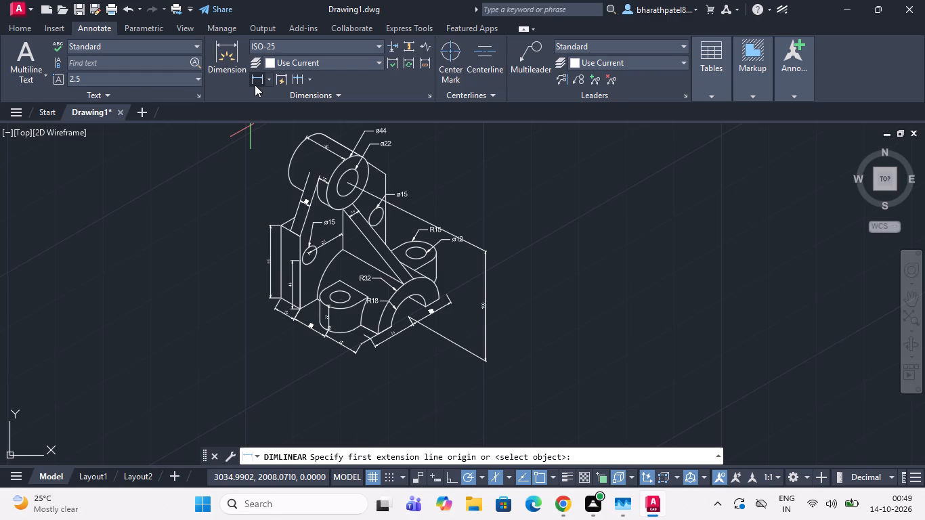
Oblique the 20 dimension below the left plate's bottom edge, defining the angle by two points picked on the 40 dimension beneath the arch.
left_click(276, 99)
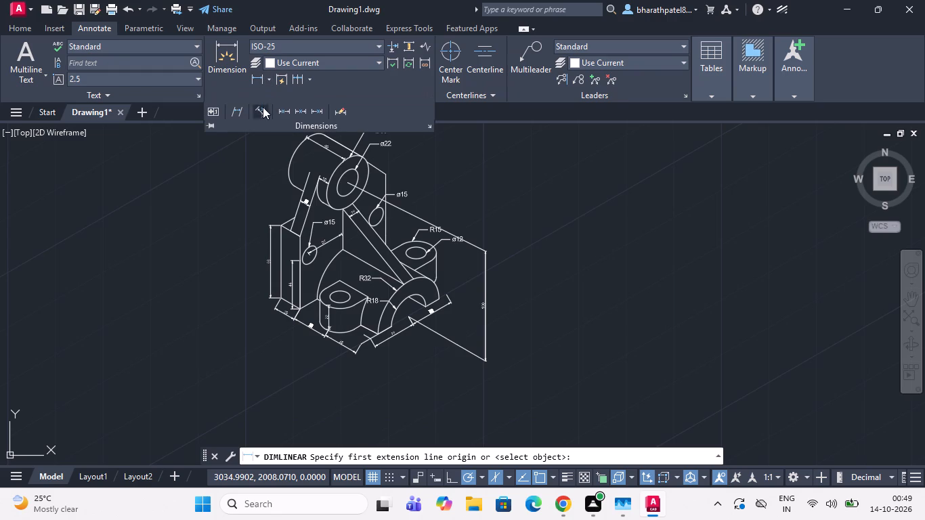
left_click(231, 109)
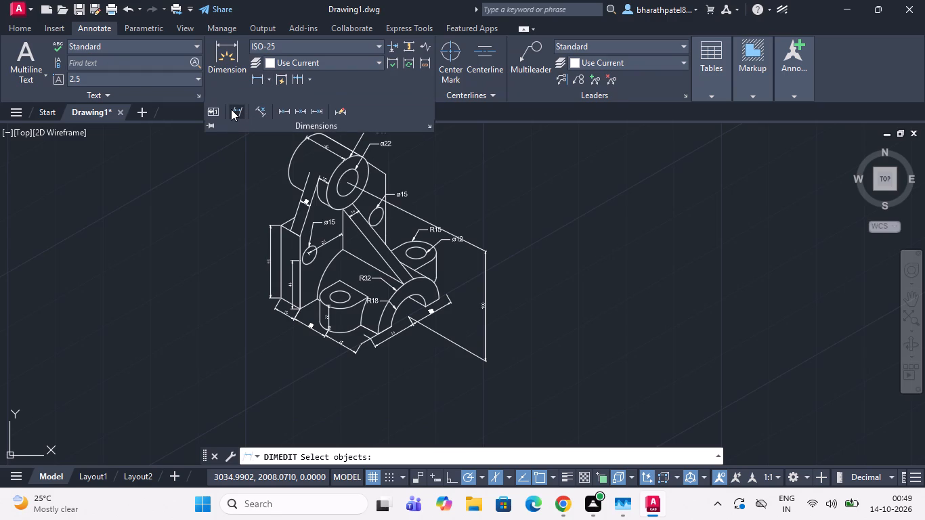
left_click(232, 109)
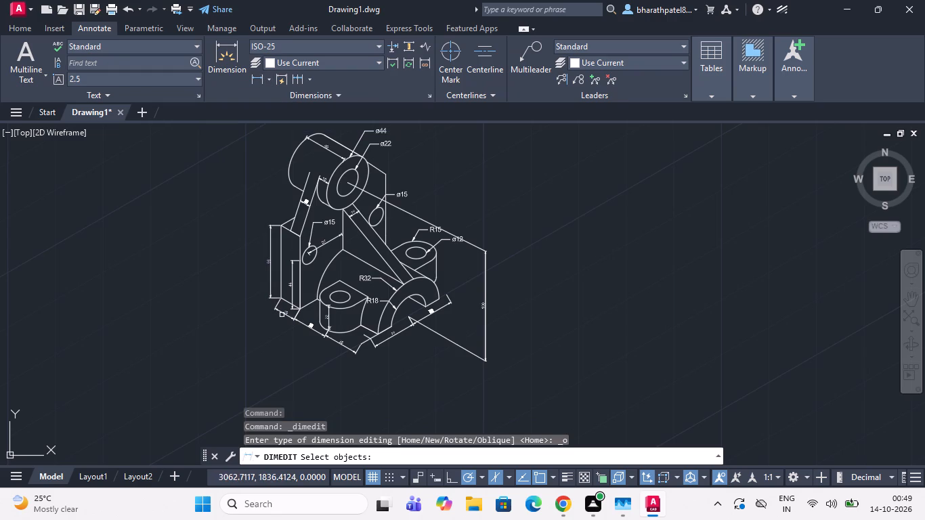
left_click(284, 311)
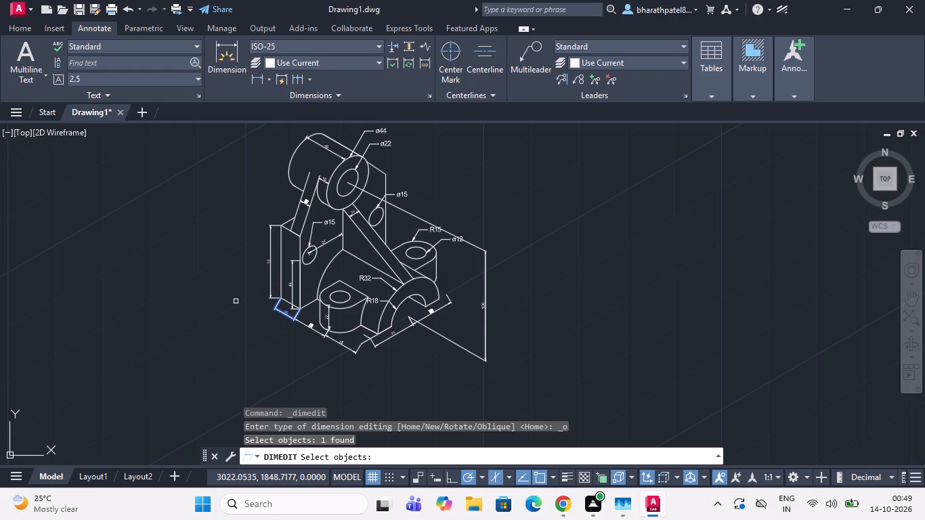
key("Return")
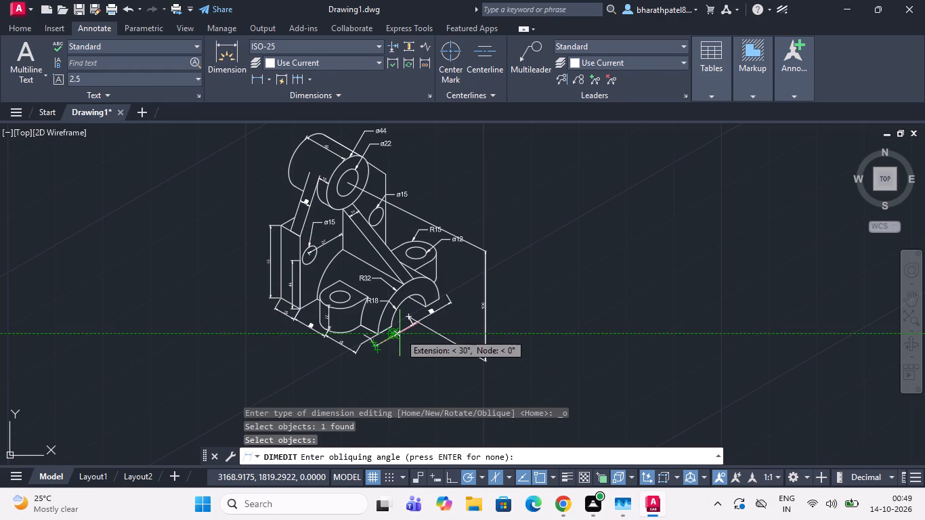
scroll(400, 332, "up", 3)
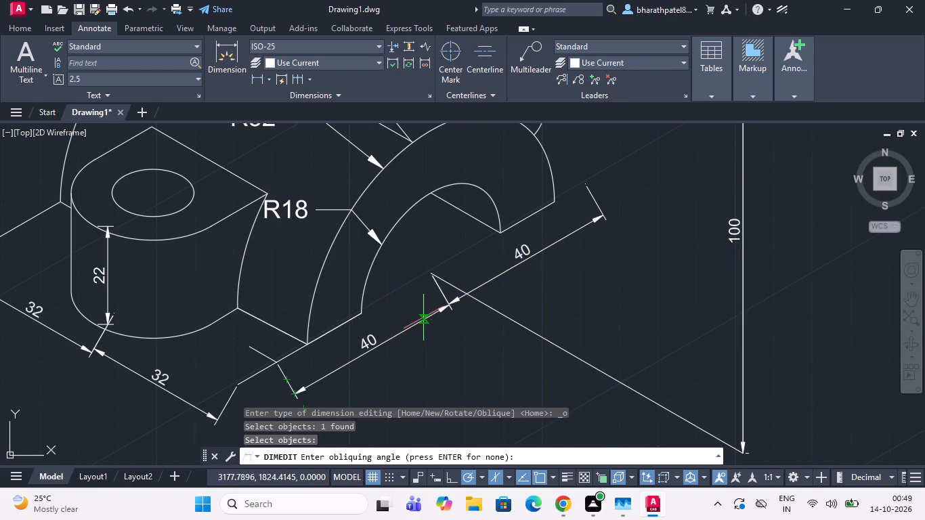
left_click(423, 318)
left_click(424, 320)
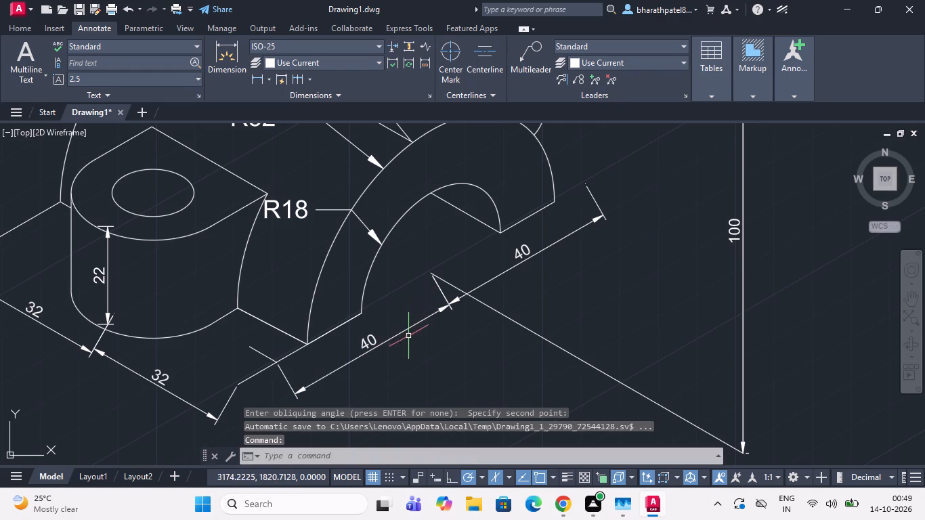
Oblique the 40 dimension nearest the bracket's front corner, below the arch, to 90 degrees.
left_click(408, 328)
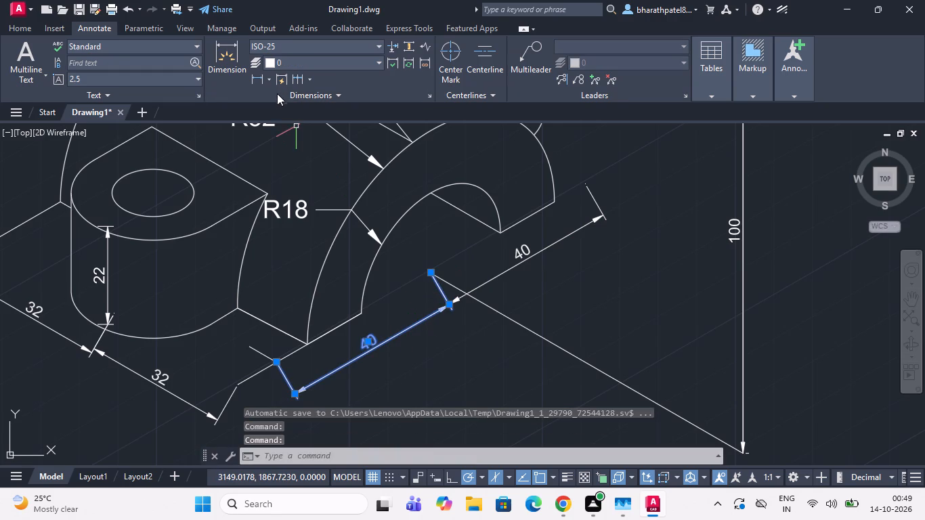
left_click(278, 95)
left_click(238, 110)
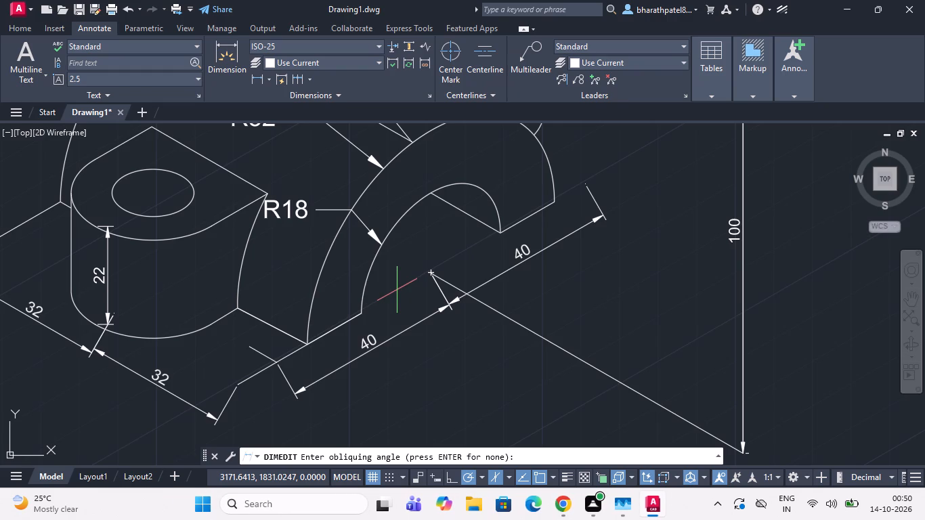
type("90")
key("Return")
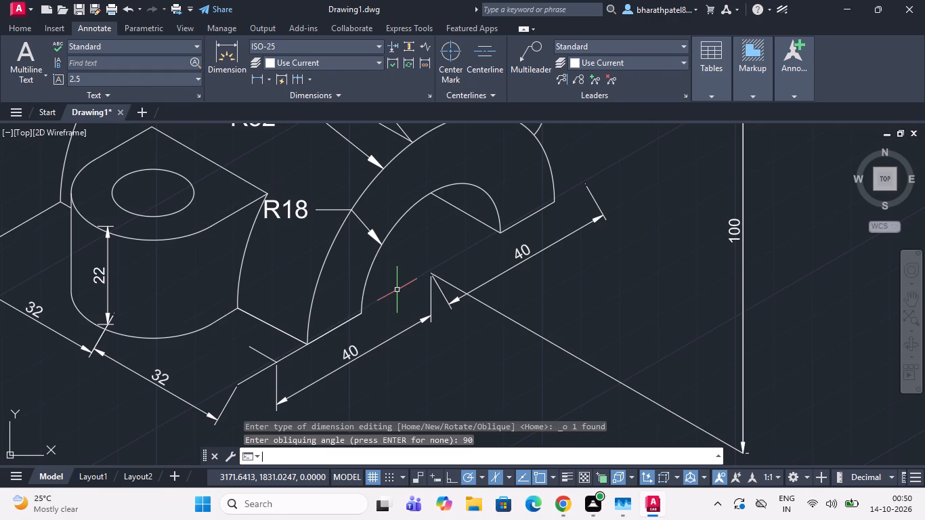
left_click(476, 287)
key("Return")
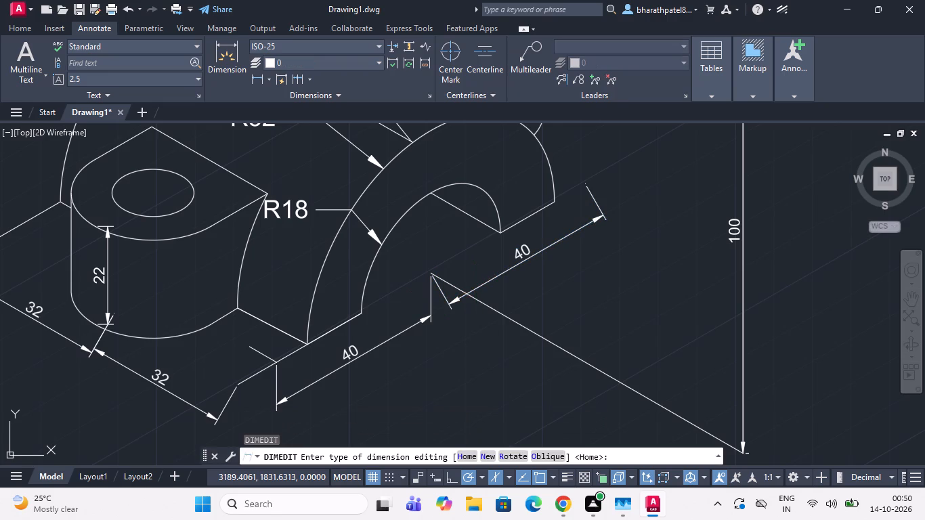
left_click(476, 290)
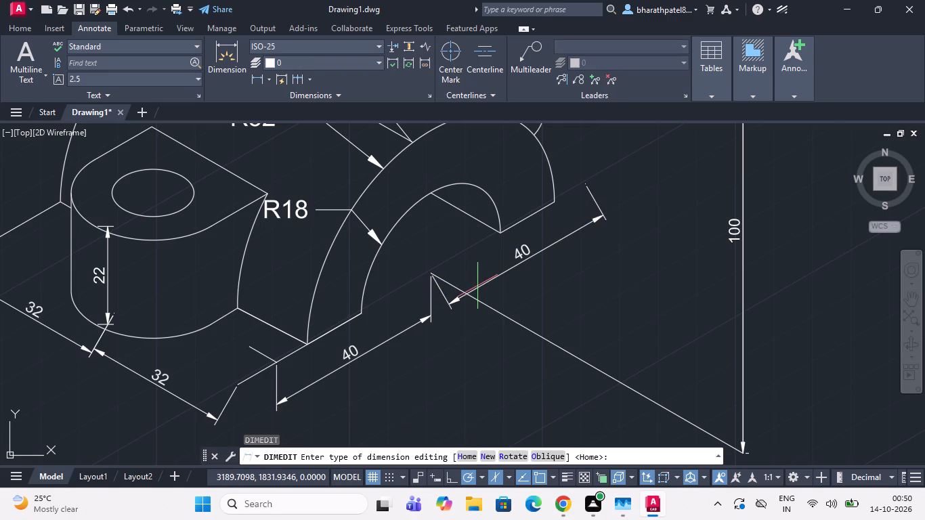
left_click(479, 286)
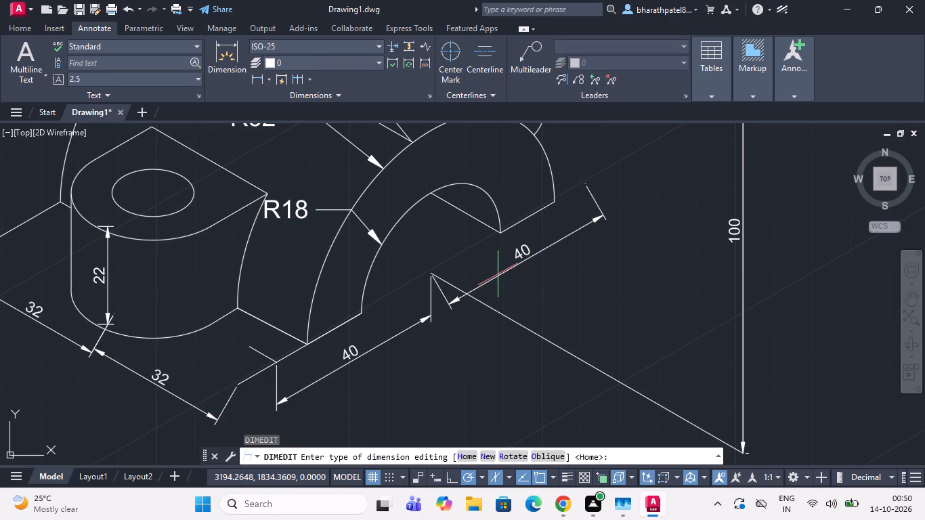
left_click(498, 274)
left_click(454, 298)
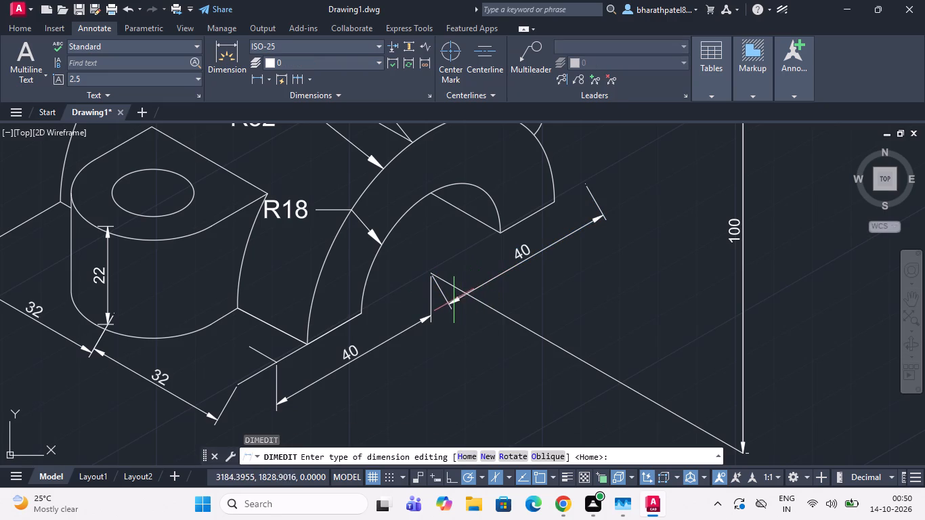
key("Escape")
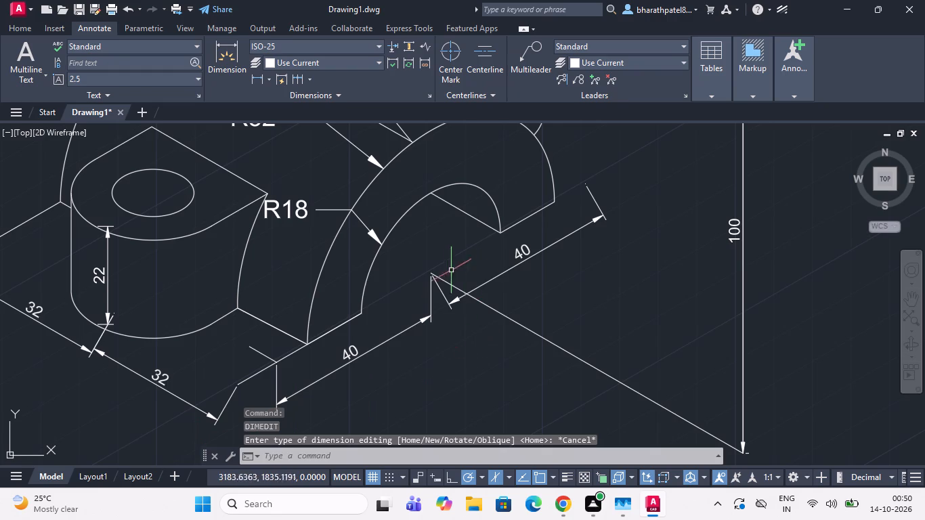
Oblique the remaining 40 dimension below the arch, both 32 dimensions and the 20 dimension along the bracket's bottom edge to 90 degrees.
left_click(454, 303)
scroll(454, 304, "down", 3)
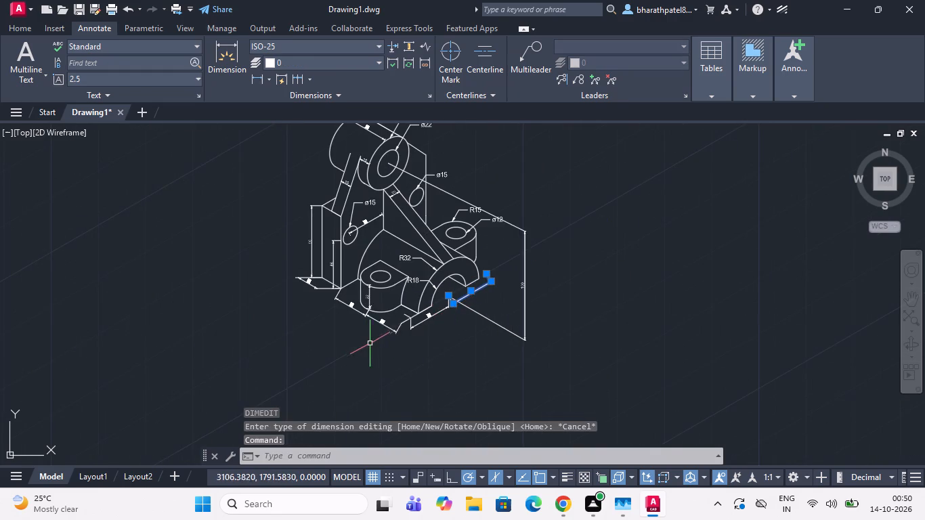
scroll(376, 341, "up", 2)
left_click(421, 314)
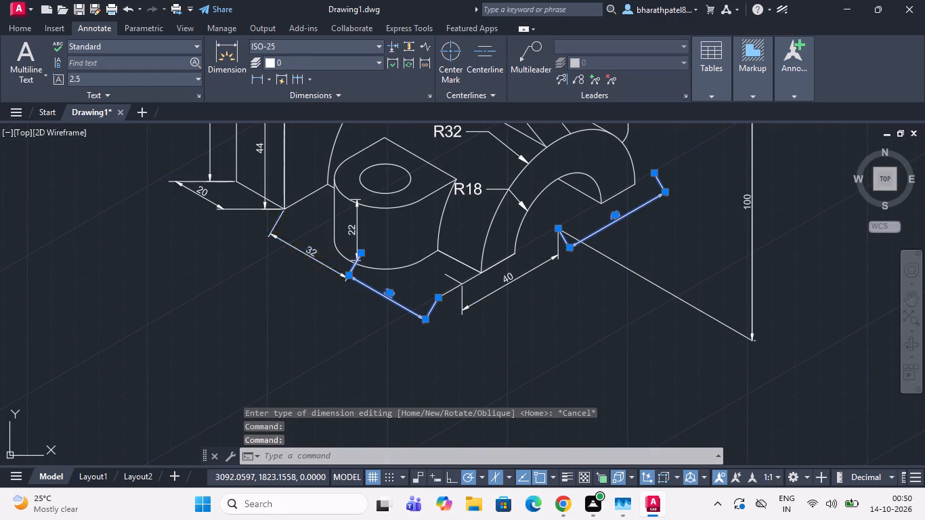
left_click(316, 261)
scroll(315, 263, "down", 2)
scroll(290, 244, "up", 2)
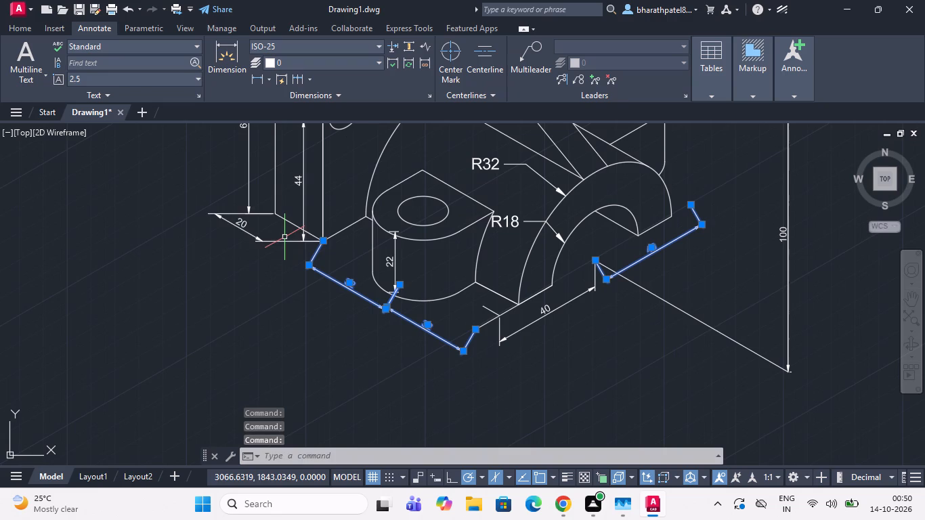
left_click(280, 241)
scroll(280, 241, "down", 2)
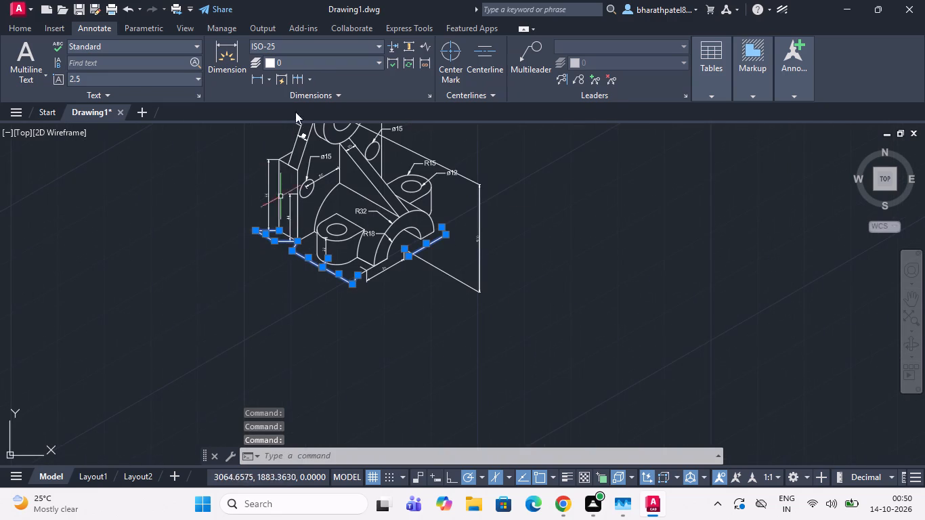
left_click(289, 97)
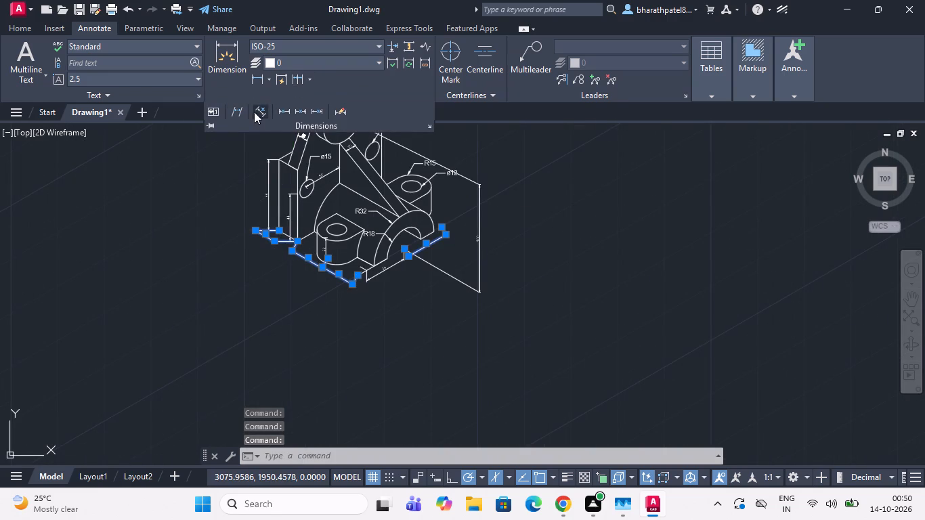
left_click(238, 110)
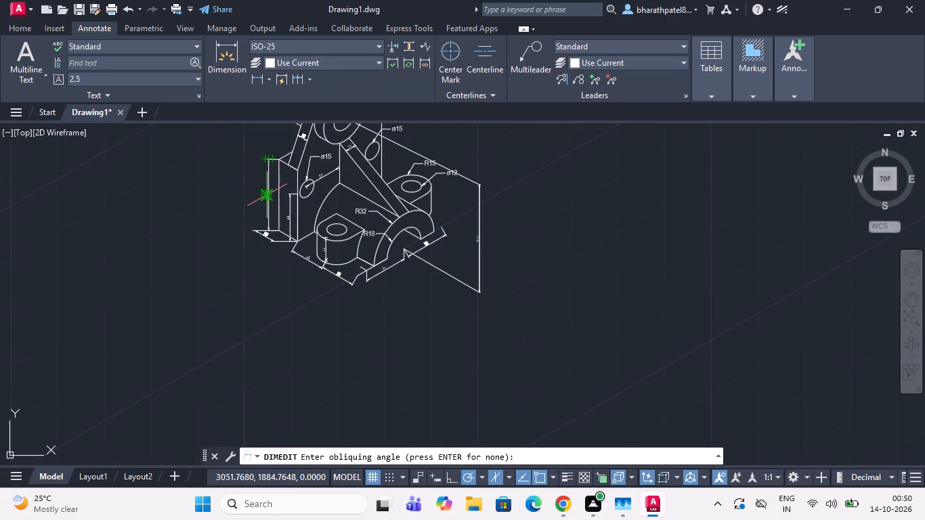
type("90")
key("Return")
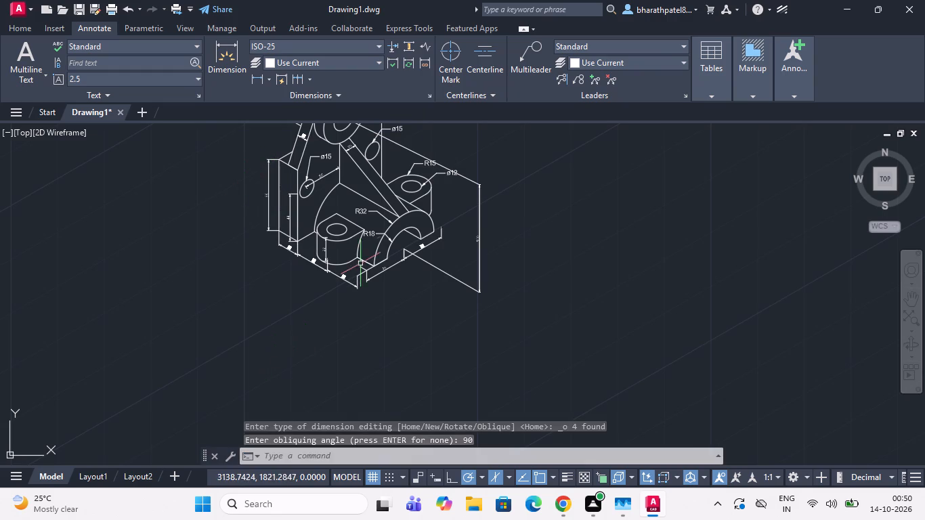
Oblique the 66, 44 and 22 dimensions, the left arm's 10, both 40s below the arch, the left plate's ø15, R18 and R32 to 90 degrees.
scroll(360, 246, "up", 3)
scroll(360, 245, "down", 3)
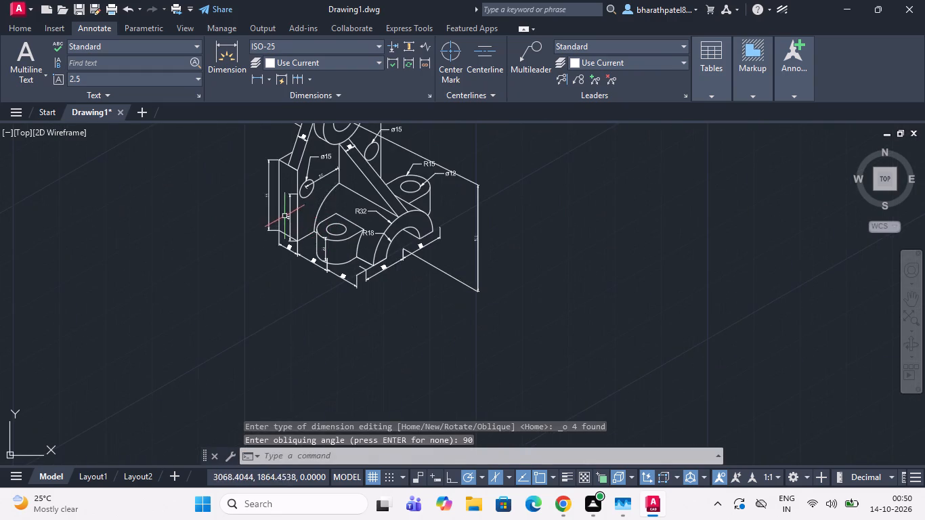
scroll(284, 215, "up", 3)
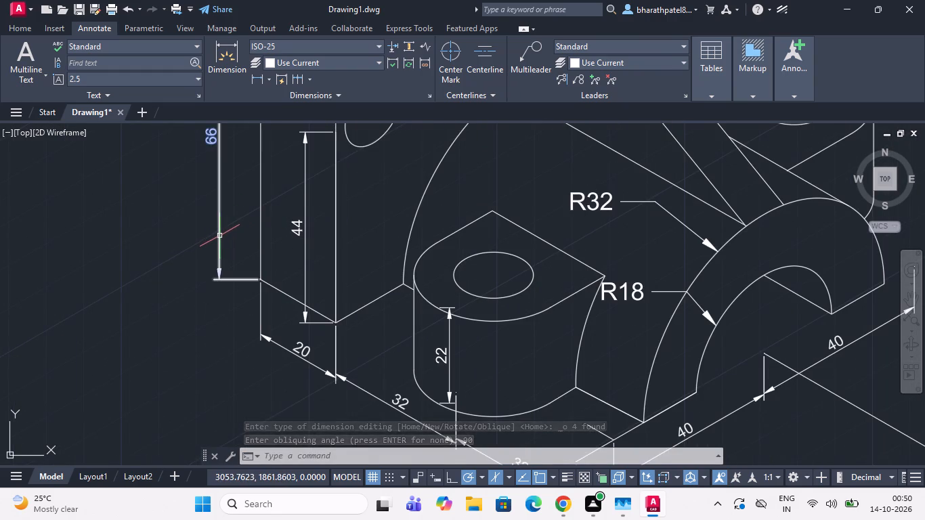
left_click(219, 234)
left_click(307, 261)
scroll(307, 263, "down", 3)
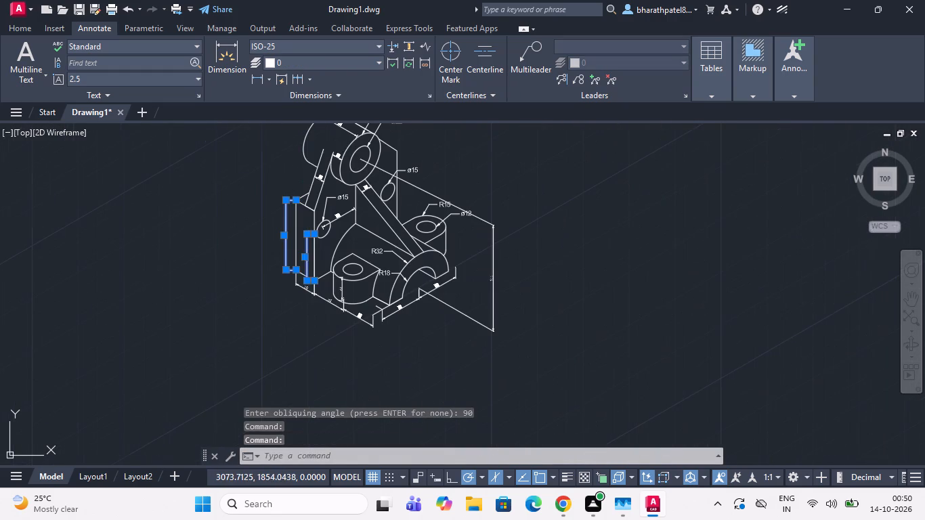
scroll(317, 167, "up", 3)
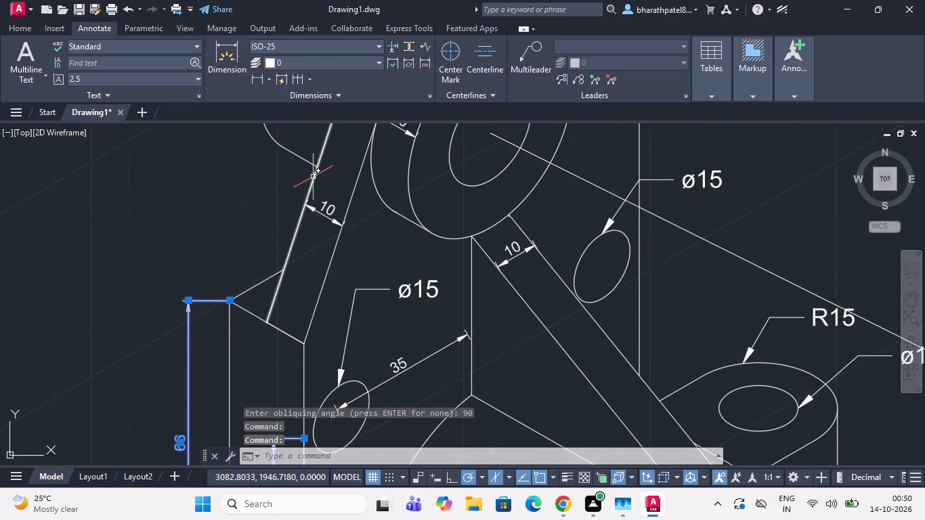
left_click(316, 212)
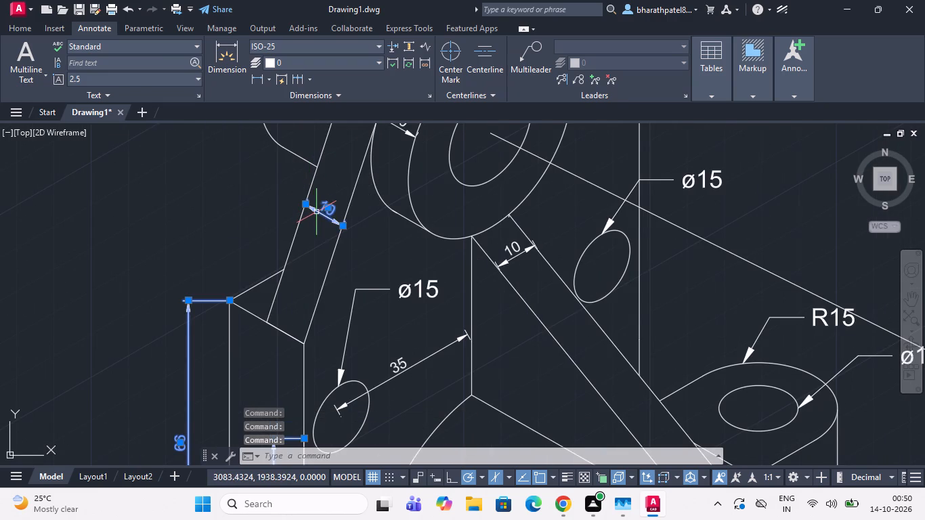
left_click(360, 288)
scroll(358, 280, "down", 2)
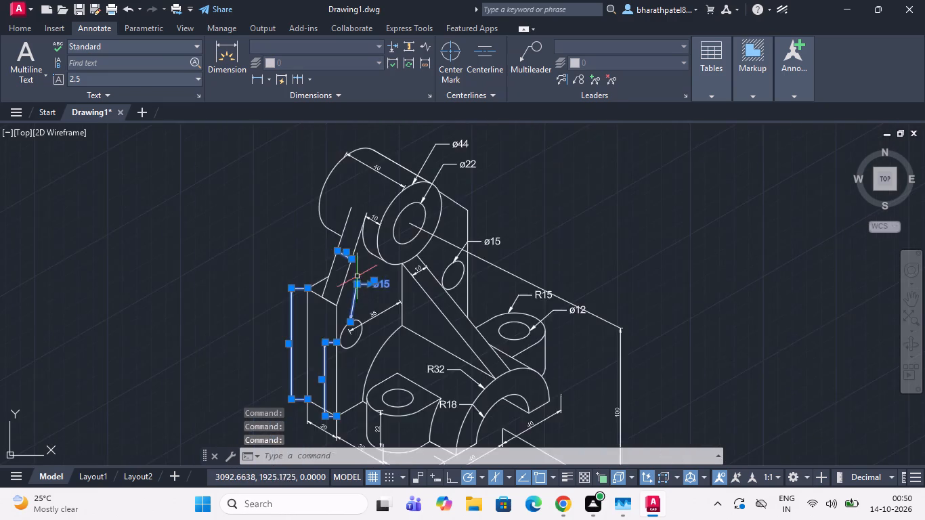
scroll(356, 276, "down", 1)
scroll(391, 321, "down", 2)
scroll(380, 339, "up", 4)
left_click(395, 349)
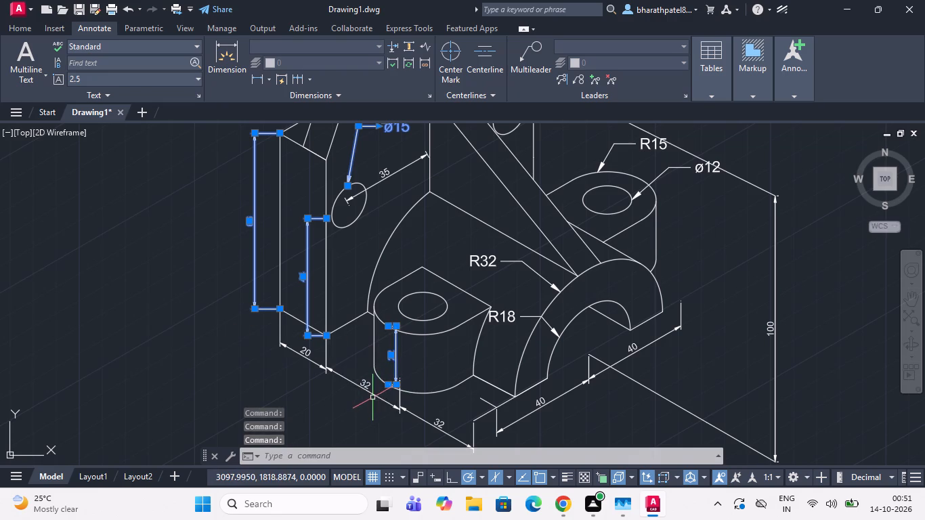
scroll(363, 359, "down", 2)
scroll(452, 343, "up", 3)
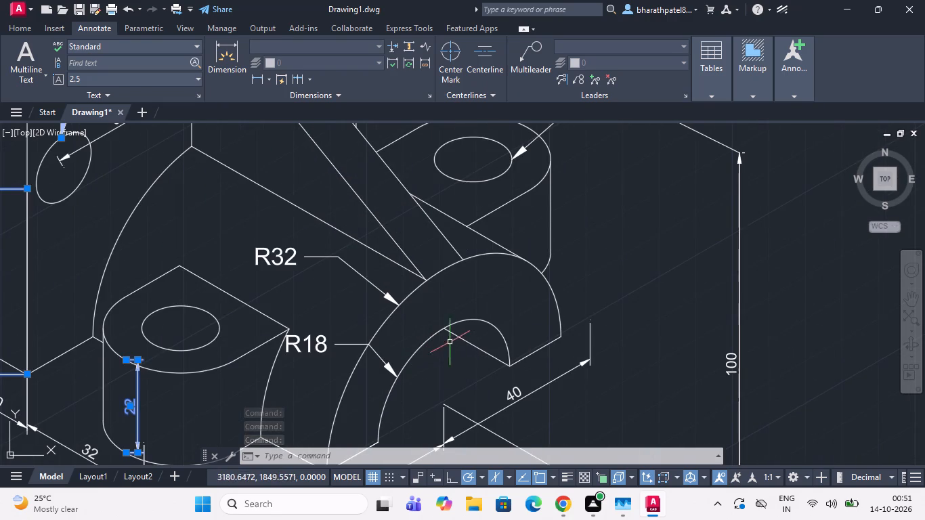
left_click(531, 393)
scroll(531, 380, "down", 3)
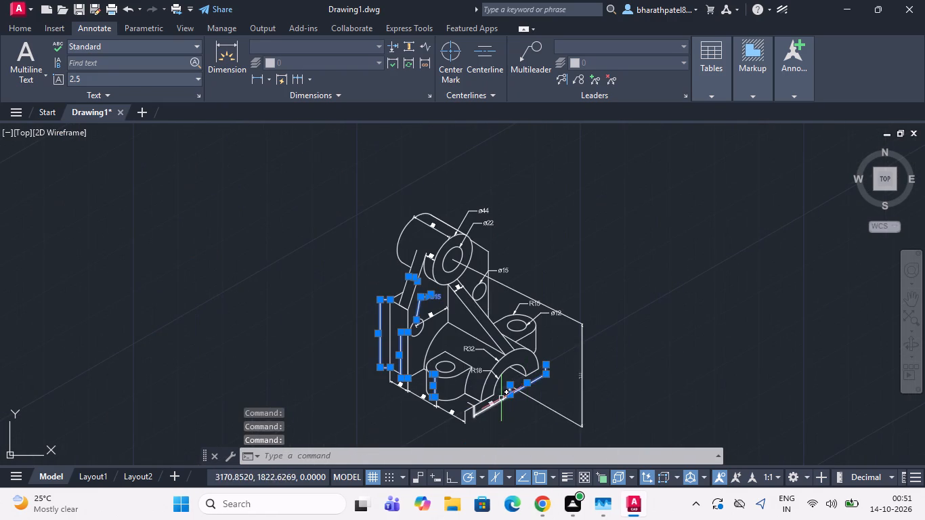
scroll(500, 408, "up", 3)
left_click(492, 386)
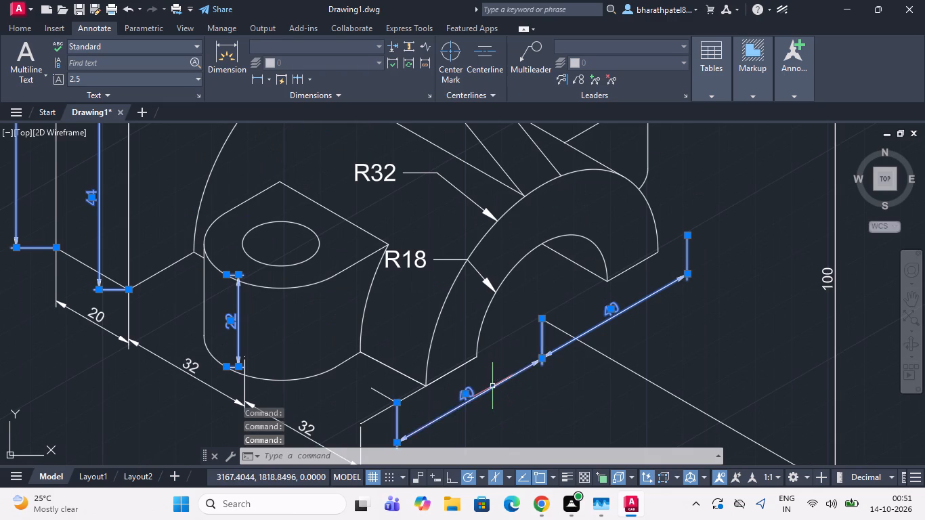
scroll(492, 386, "down", 3)
scroll(454, 396, "up", 3)
scroll(454, 396, "down", 2)
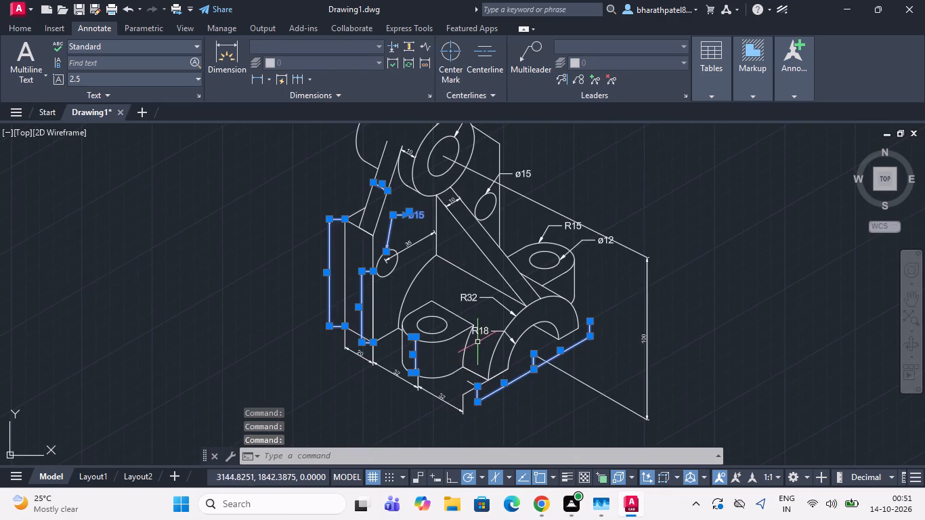
scroll(484, 330, "up", 2)
left_click(503, 335)
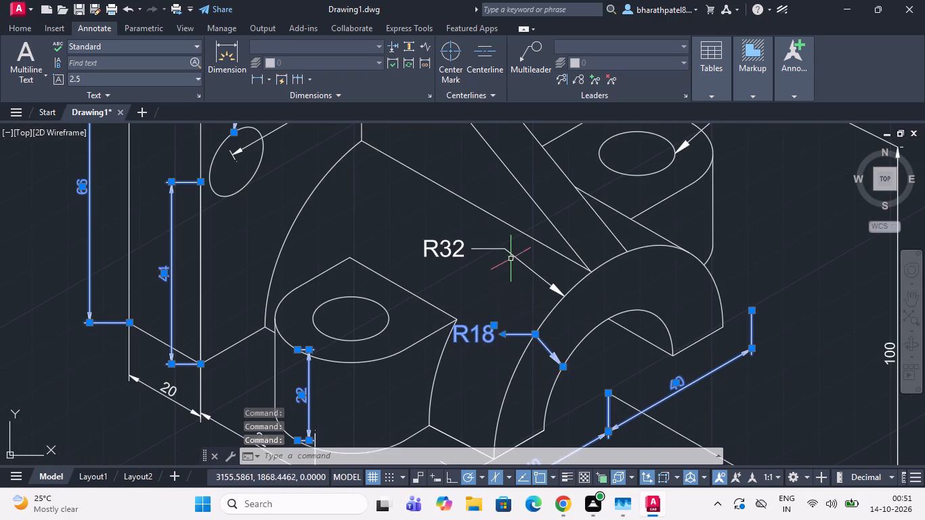
left_click(505, 248)
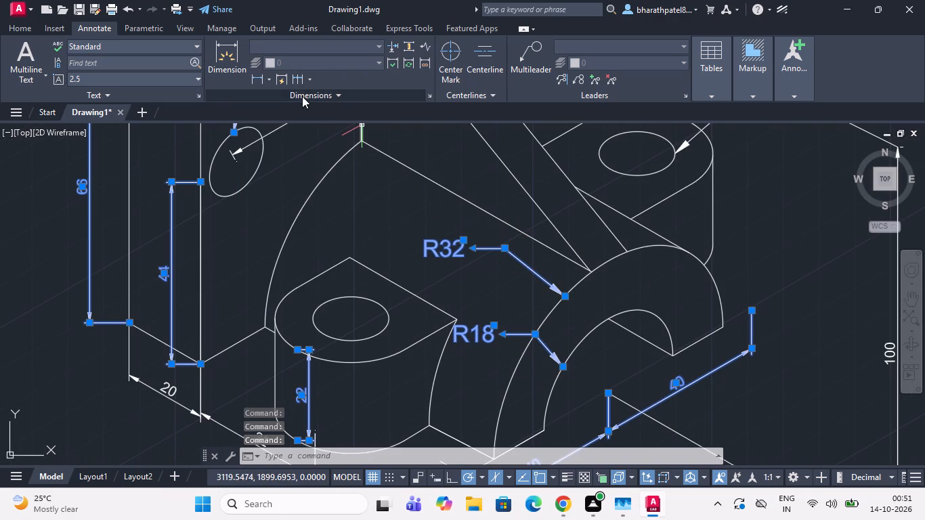
left_click(302, 95)
left_click(241, 111)
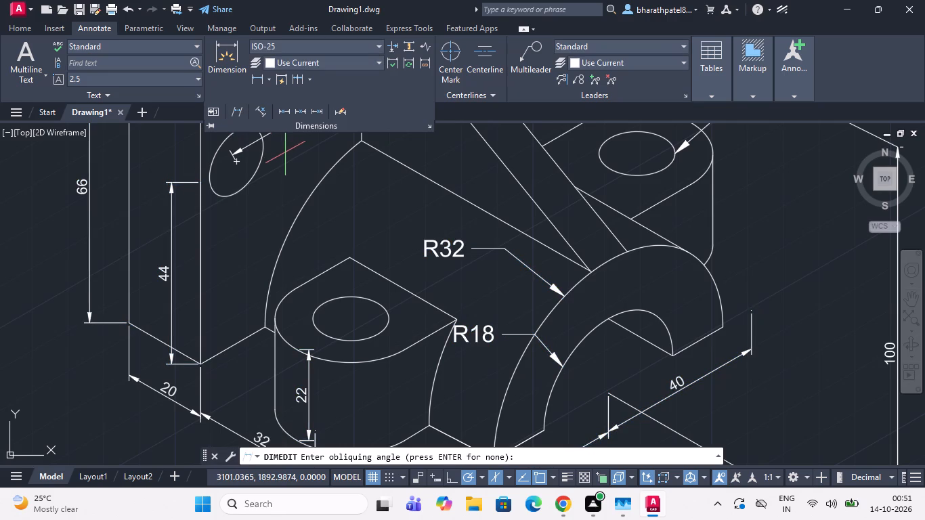
type("90")
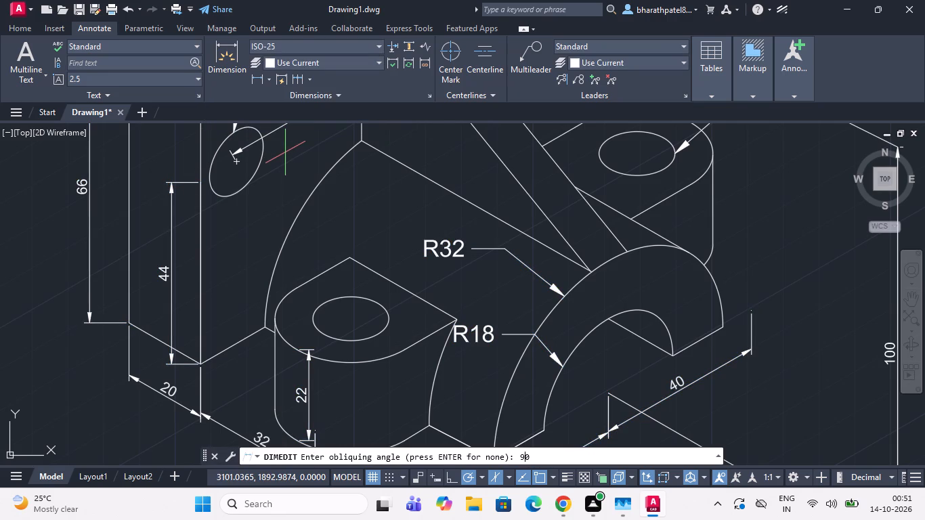
key("Return")
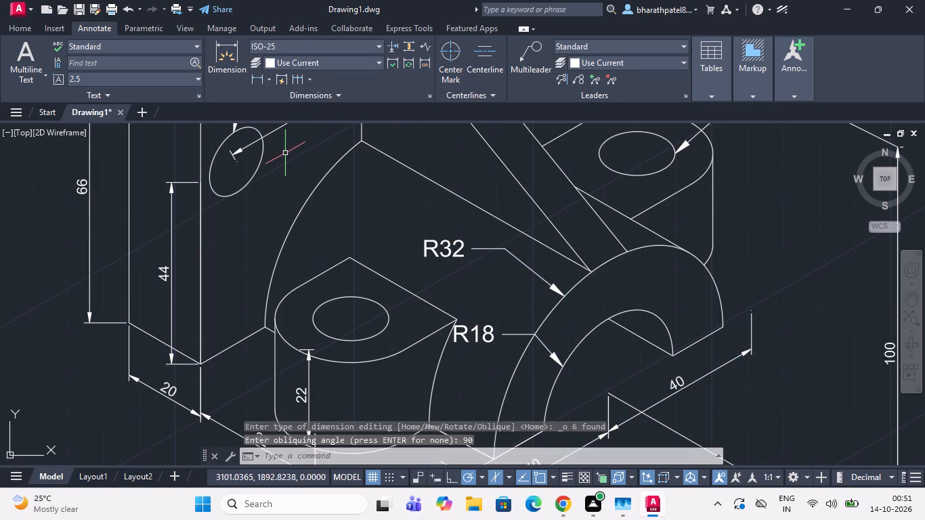
Oblique the 35, the cylinder's 40, 10, ø44 and ø22, both ø15, the diagonal rib's 10 and the vertical 100 dimensions to 90 degrees.
scroll(298, 230, "down", 3)
scroll(309, 160, "up", 3)
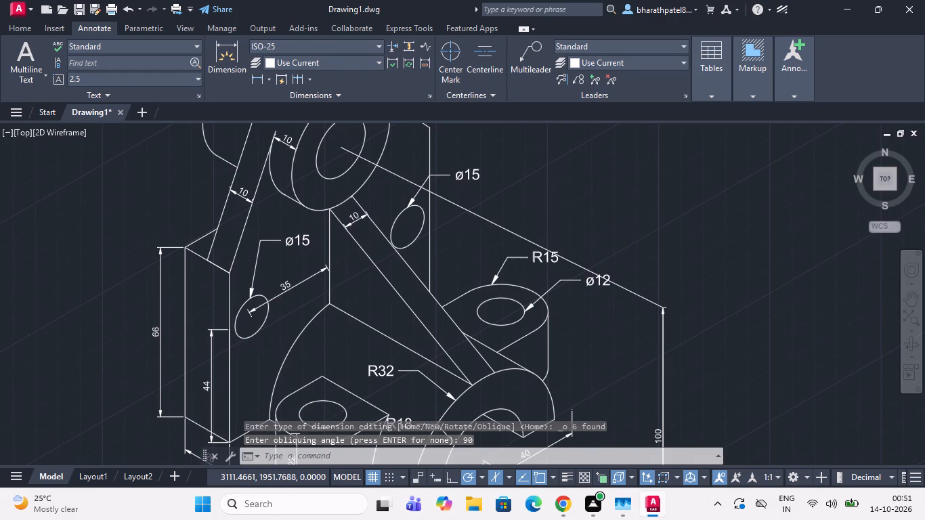
scroll(309, 160, "down", 1)
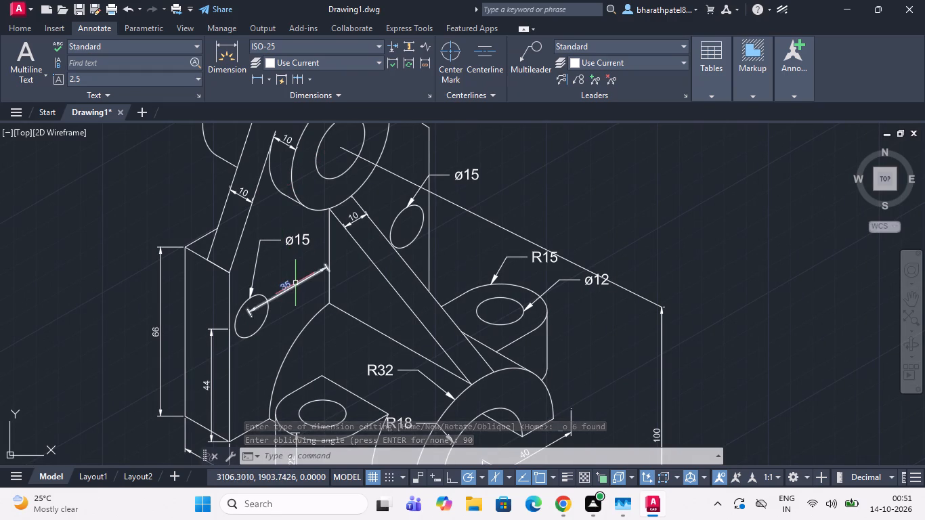
left_click(295, 283)
left_click(274, 239)
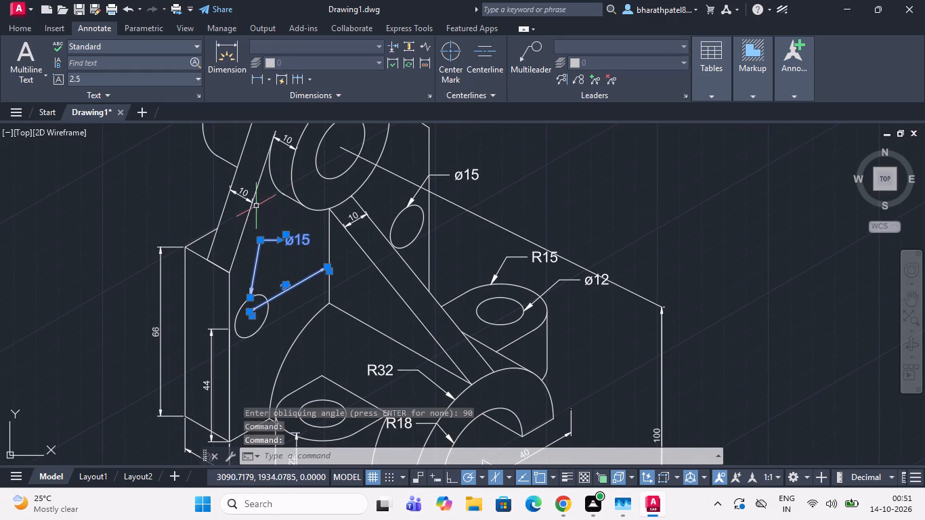
scroll(272, 237, "down", 3)
scroll(281, 203, "up", 3)
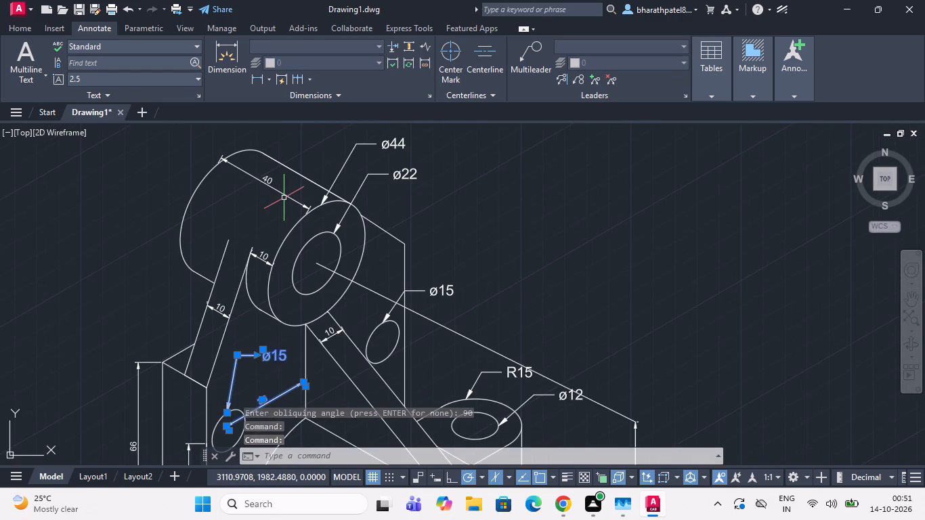
left_click(284, 194)
left_click(343, 163)
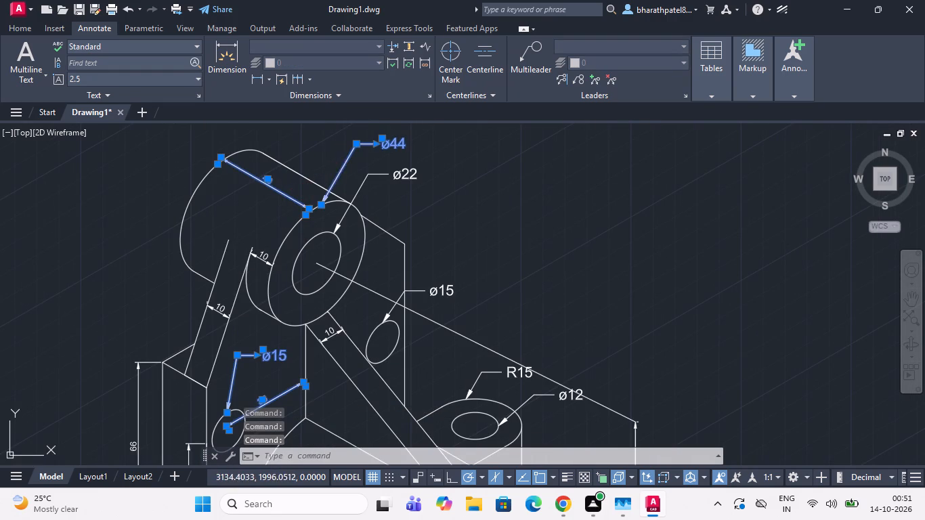
left_click(358, 187)
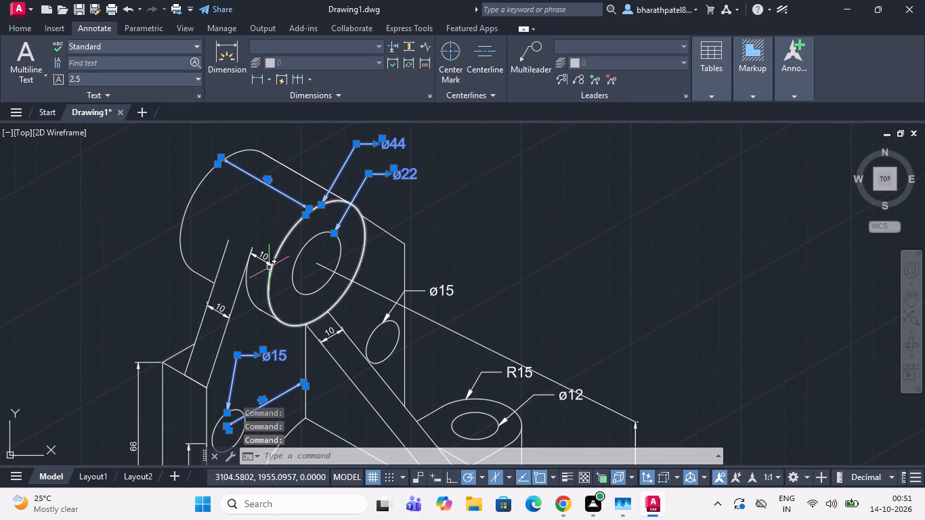
left_click(263, 262)
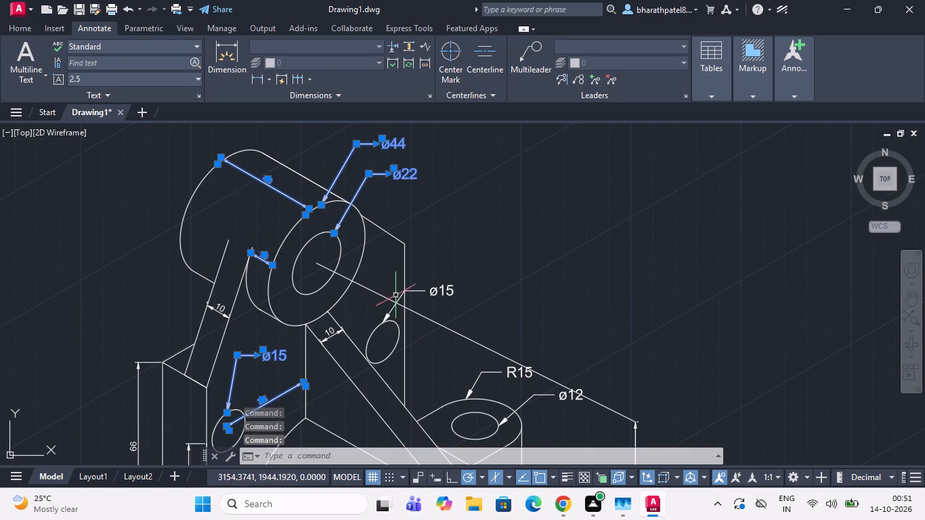
left_click(422, 289)
scroll(418, 273, "down", 2)
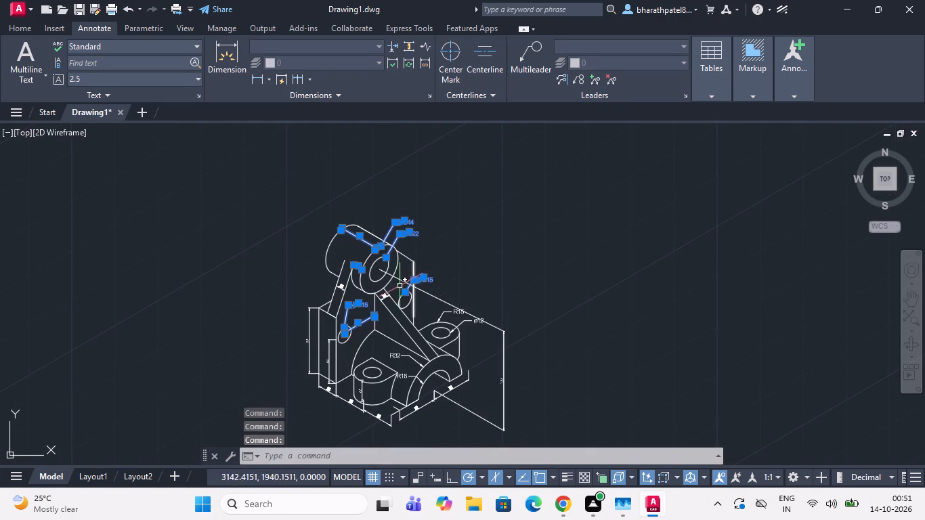
scroll(381, 294, "up", 3)
left_click(389, 310)
scroll(389, 296, "down", 3)
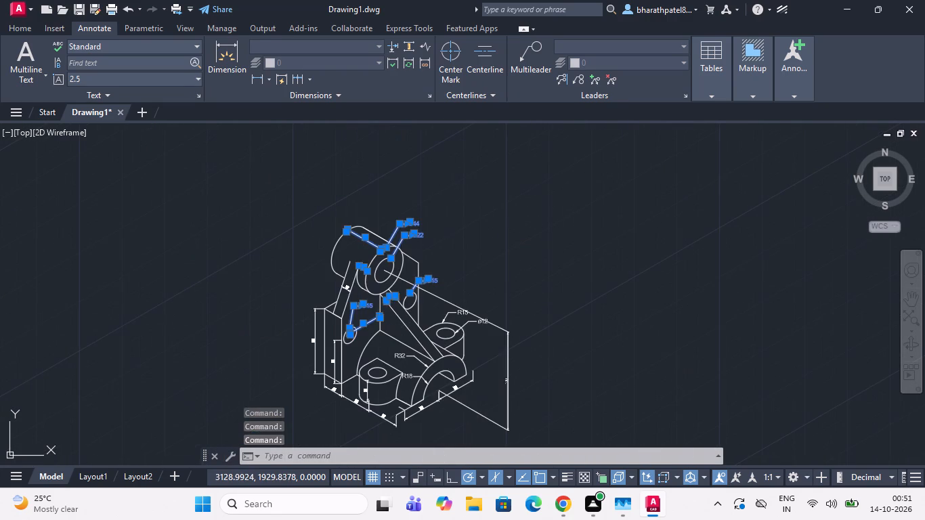
scroll(454, 399, "up", 2)
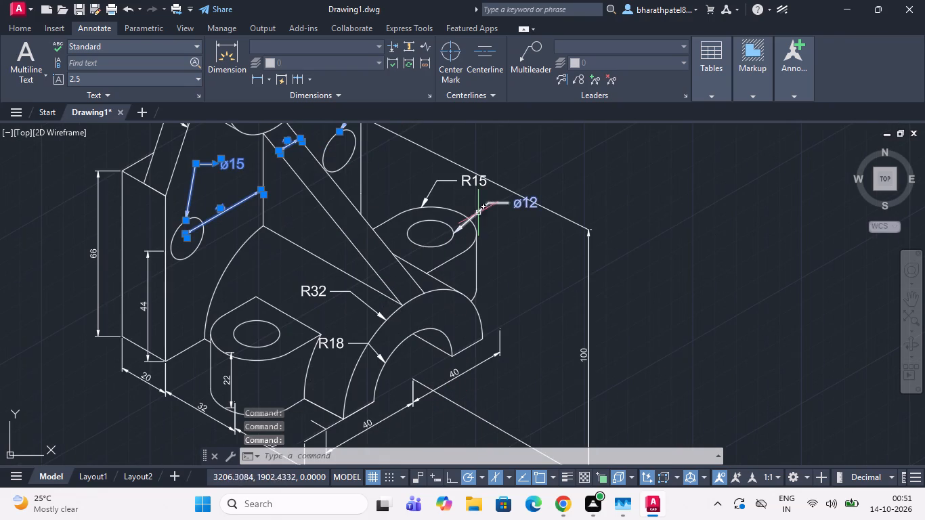
left_click(590, 282)
scroll(590, 282, "down", 2)
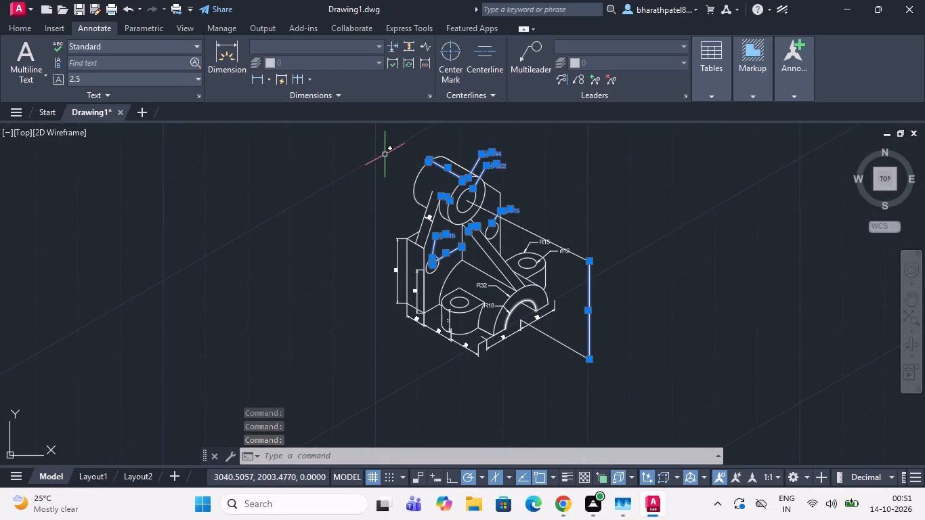
left_click(318, 92)
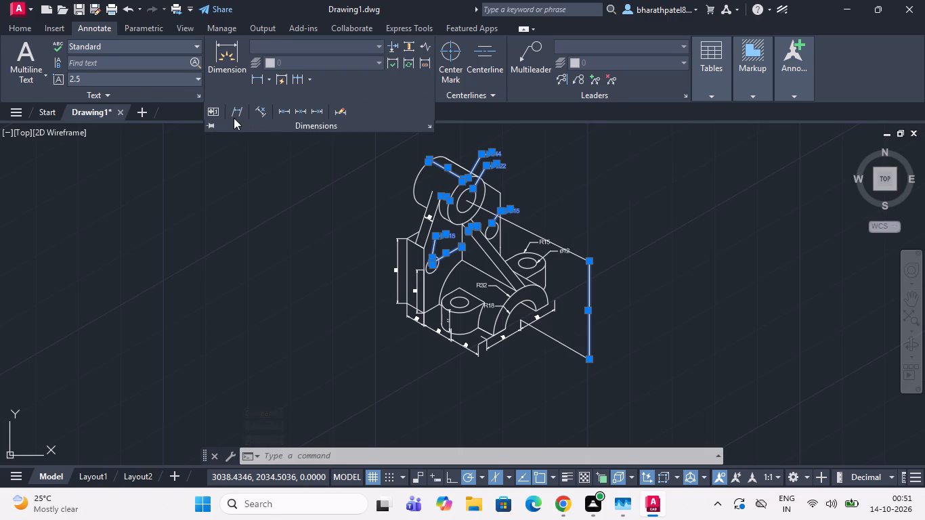
left_click(232, 110)
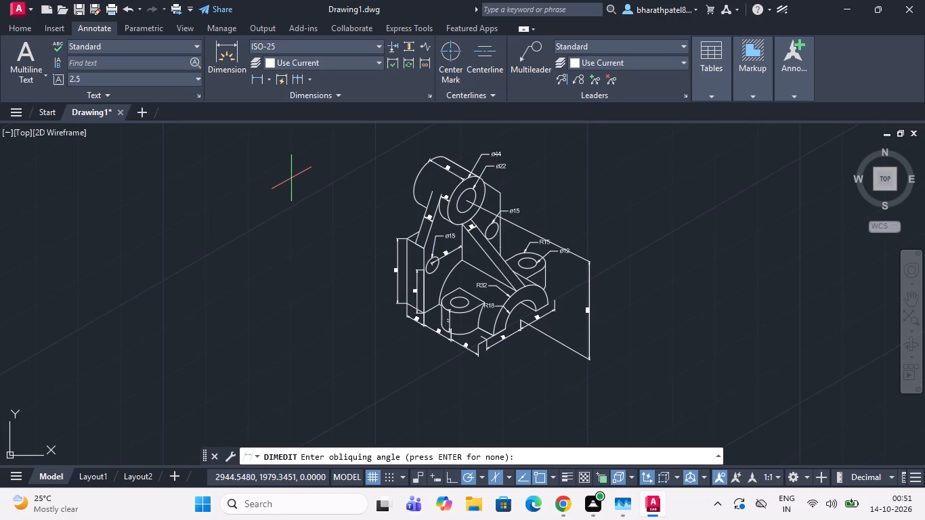
type("90")
key("Return")
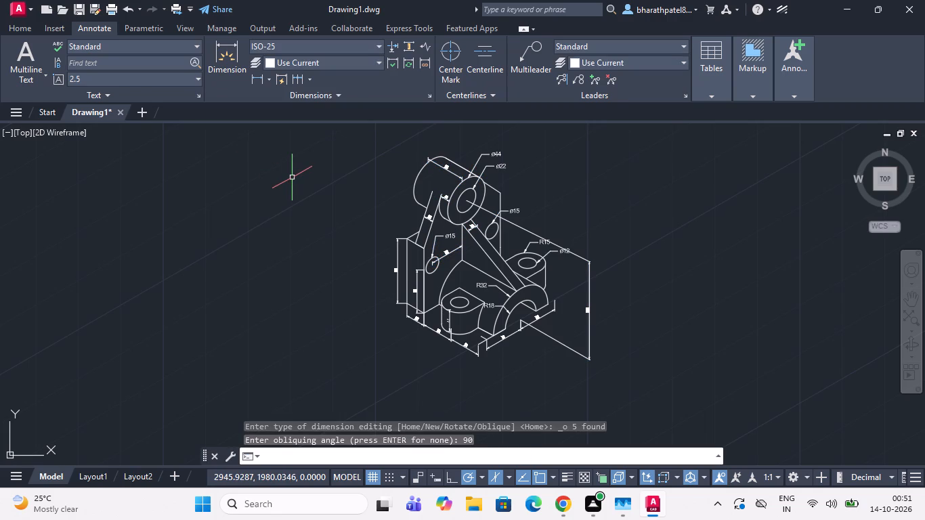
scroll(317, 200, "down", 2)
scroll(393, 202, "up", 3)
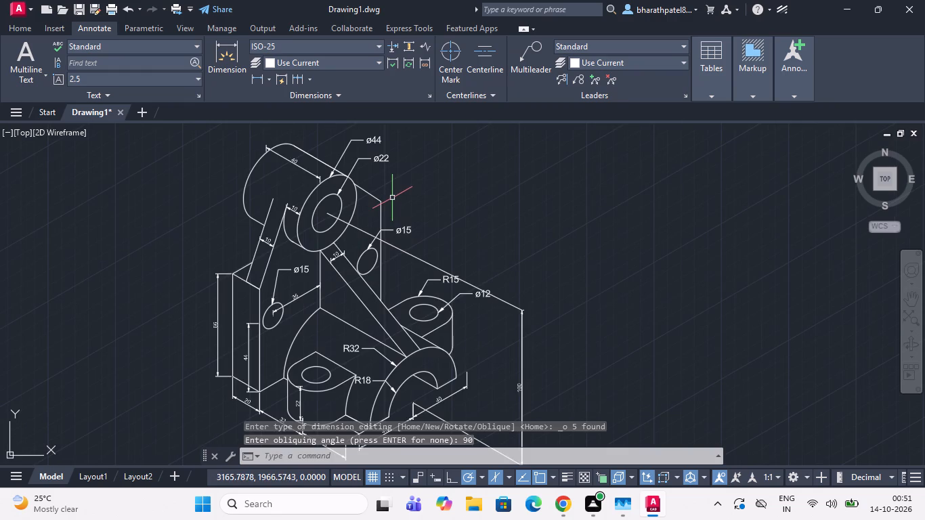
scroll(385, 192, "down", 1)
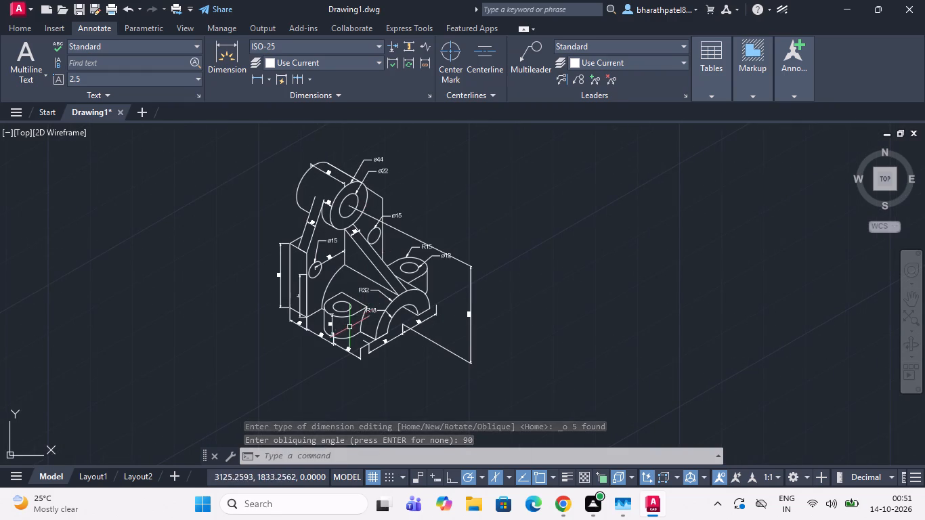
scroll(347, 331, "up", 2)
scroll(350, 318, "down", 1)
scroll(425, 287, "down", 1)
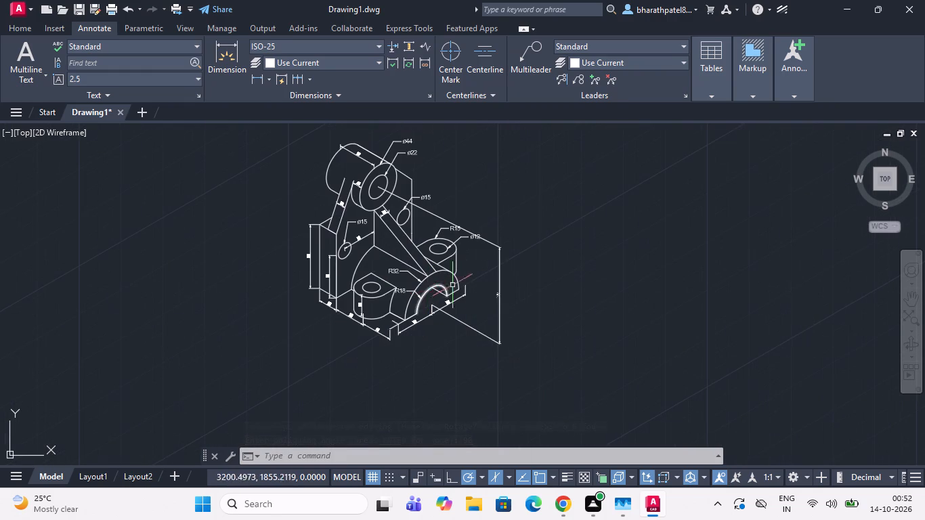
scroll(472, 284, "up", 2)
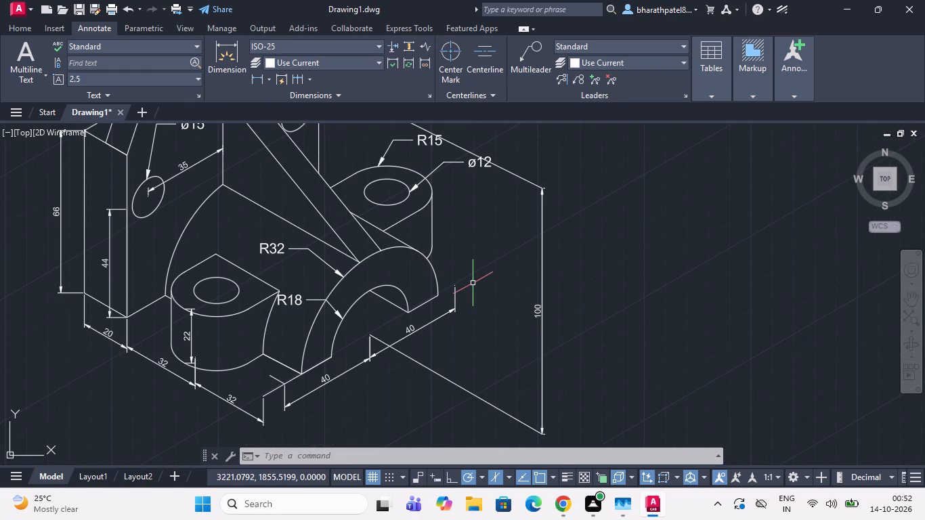
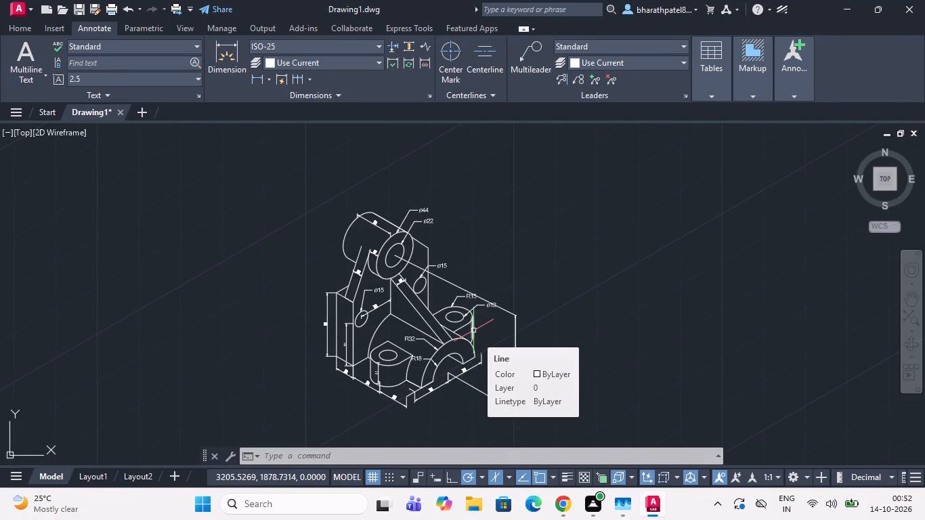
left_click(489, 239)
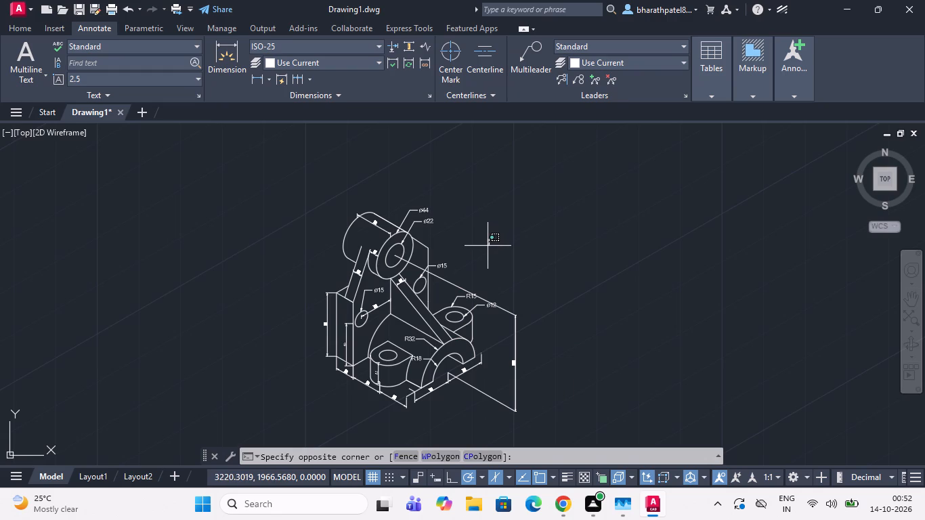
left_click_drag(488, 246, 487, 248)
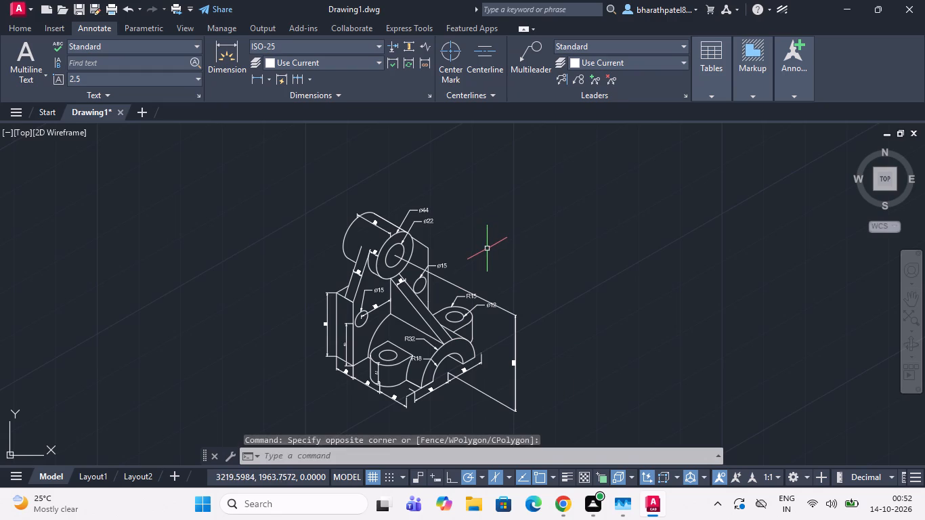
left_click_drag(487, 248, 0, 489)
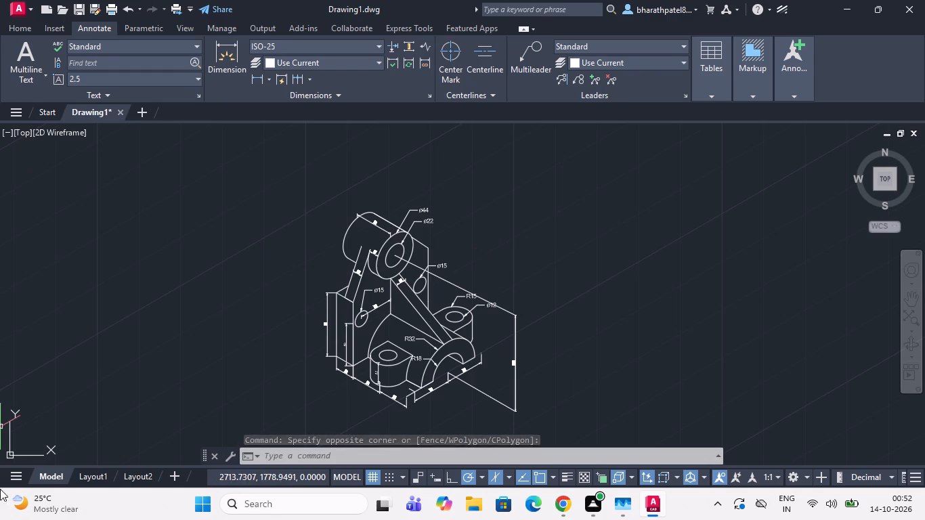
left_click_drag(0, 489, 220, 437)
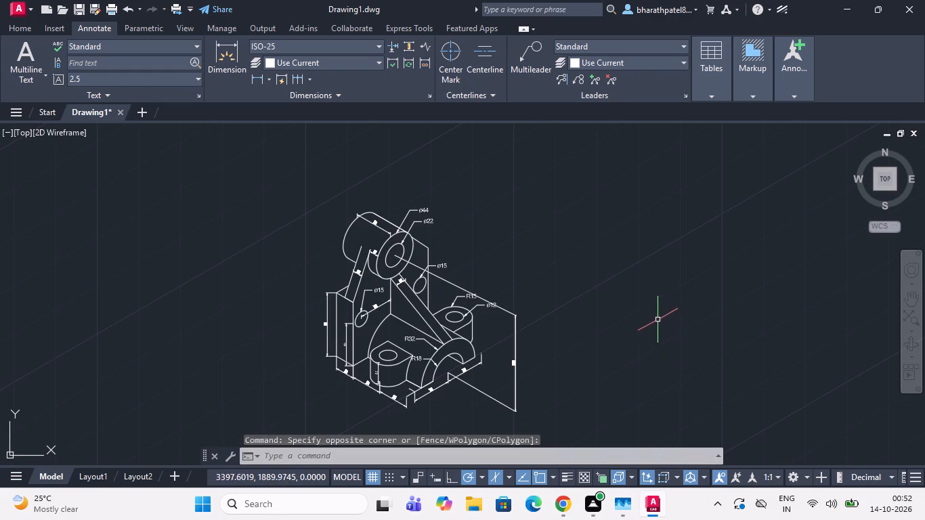
Draw a line at 30° across the diagonal rib just below the cylinder, running from the rib's left edge past its right edge.
scroll(445, 311, "up", 2)
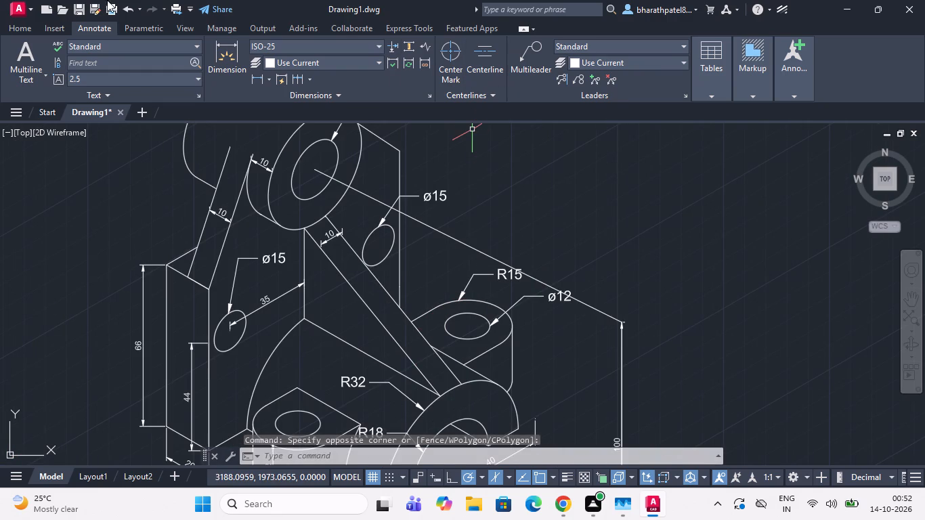
left_click(22, 22)
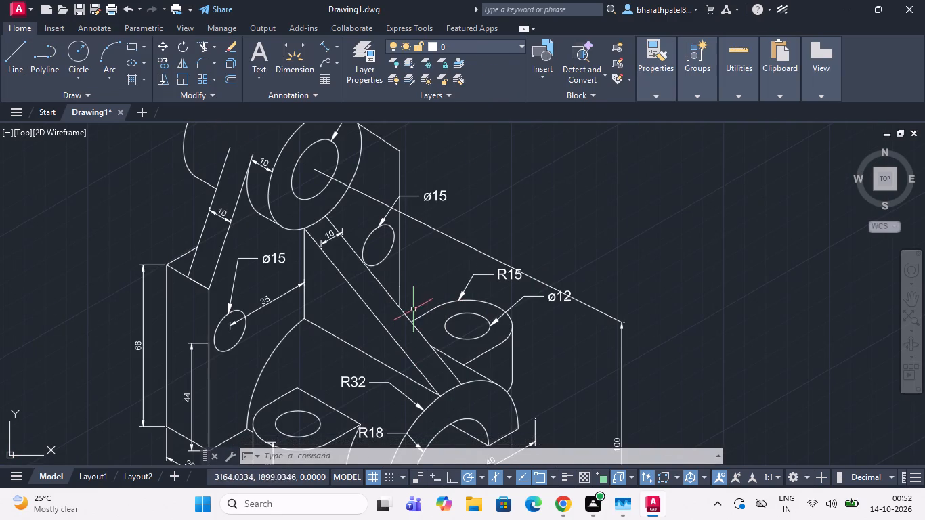
left_click(8, 51)
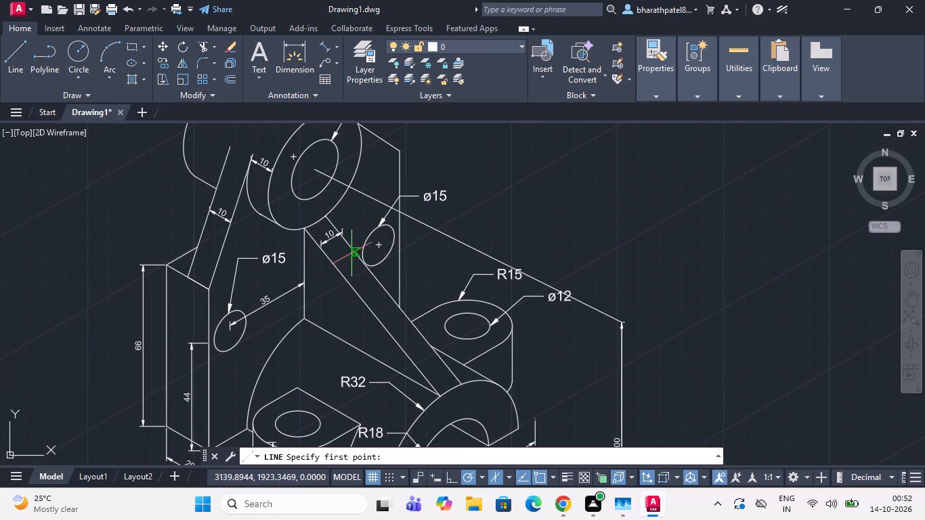
scroll(323, 201, "up", 2)
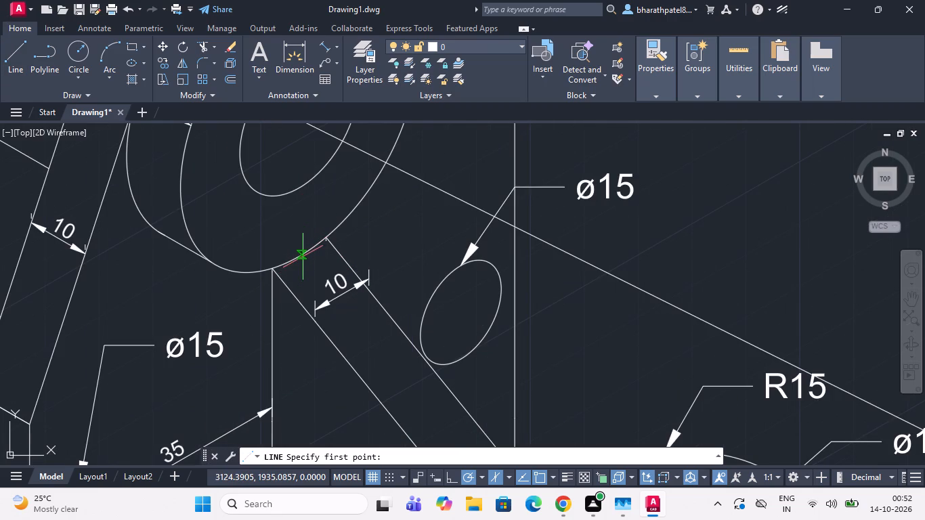
scroll(303, 255, "up", 1)
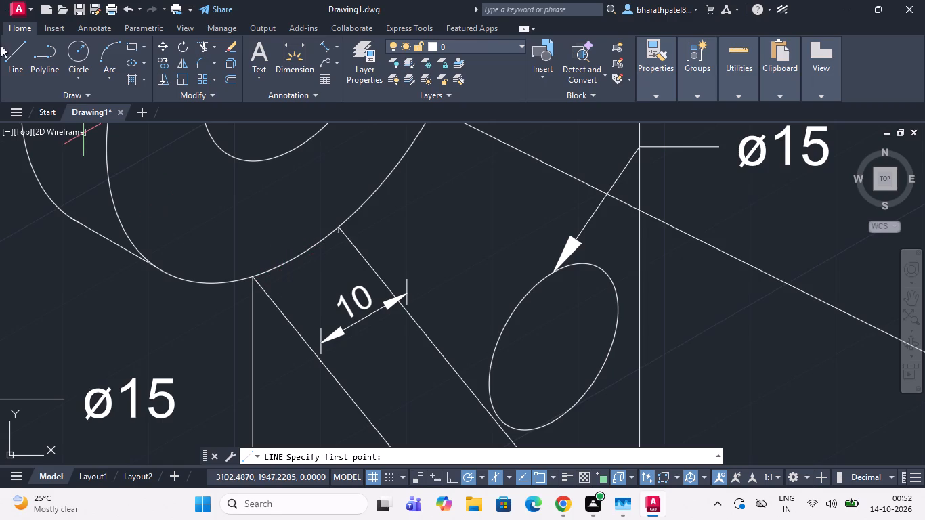
left_click(7, 58)
left_click(278, 299)
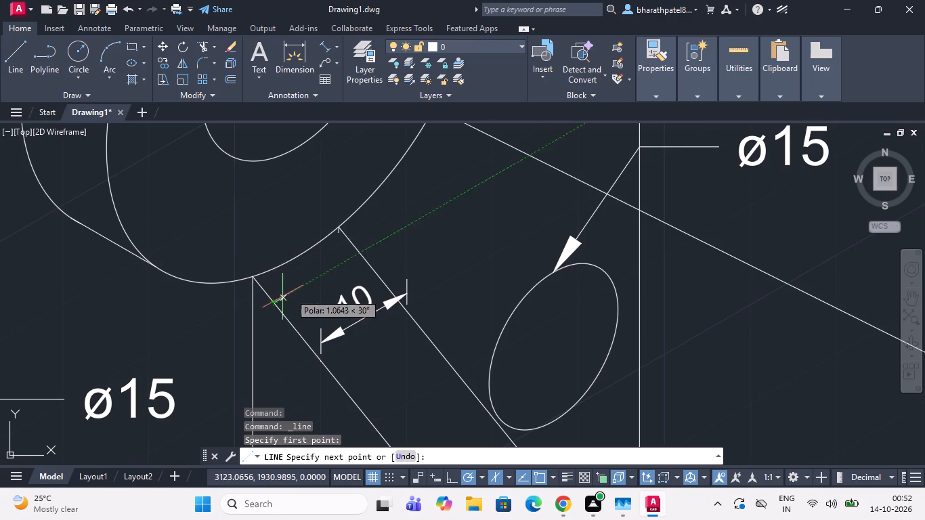
left_click(384, 236)
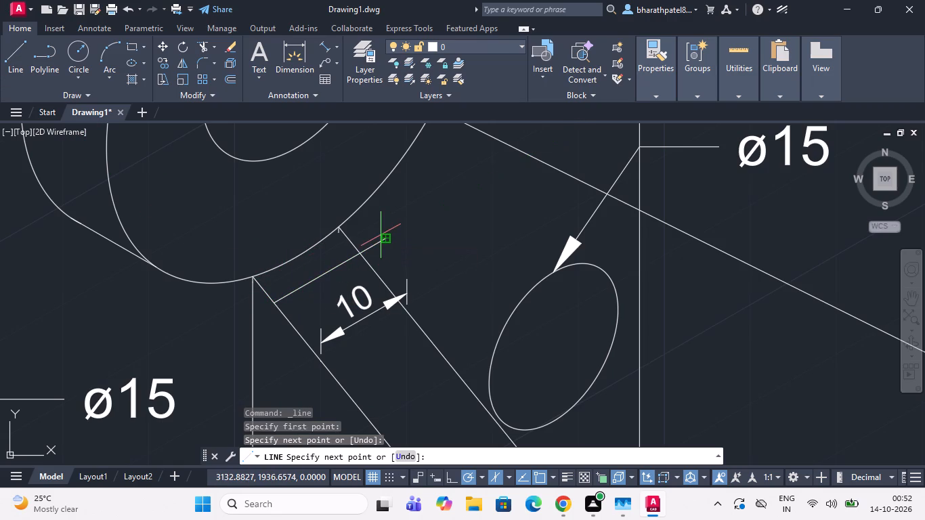
key("Escape")
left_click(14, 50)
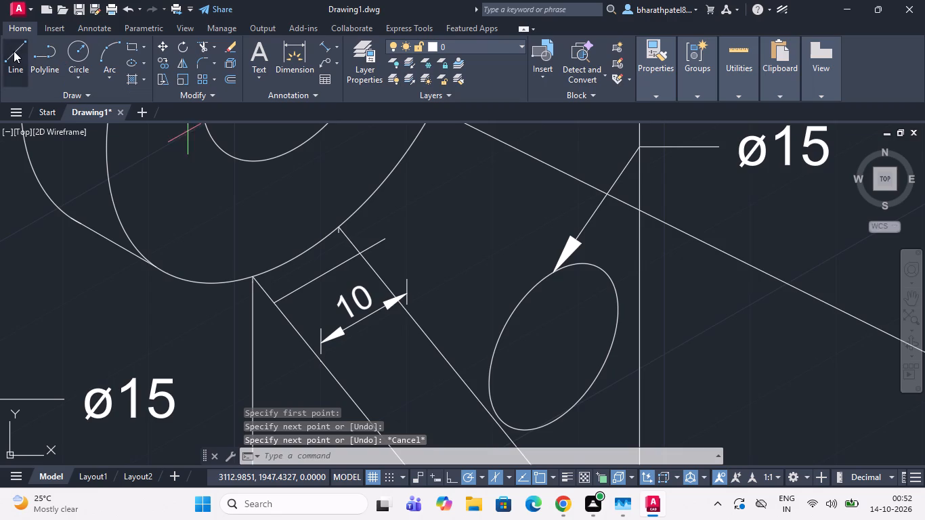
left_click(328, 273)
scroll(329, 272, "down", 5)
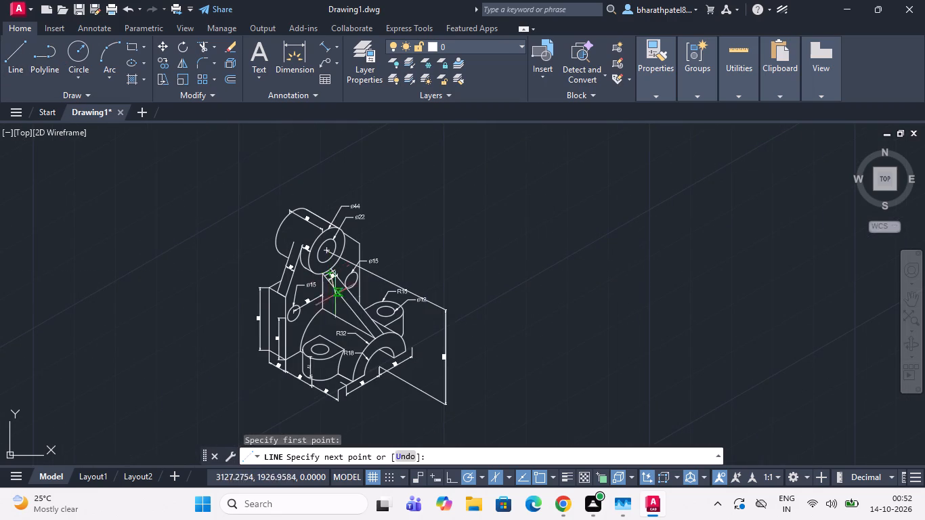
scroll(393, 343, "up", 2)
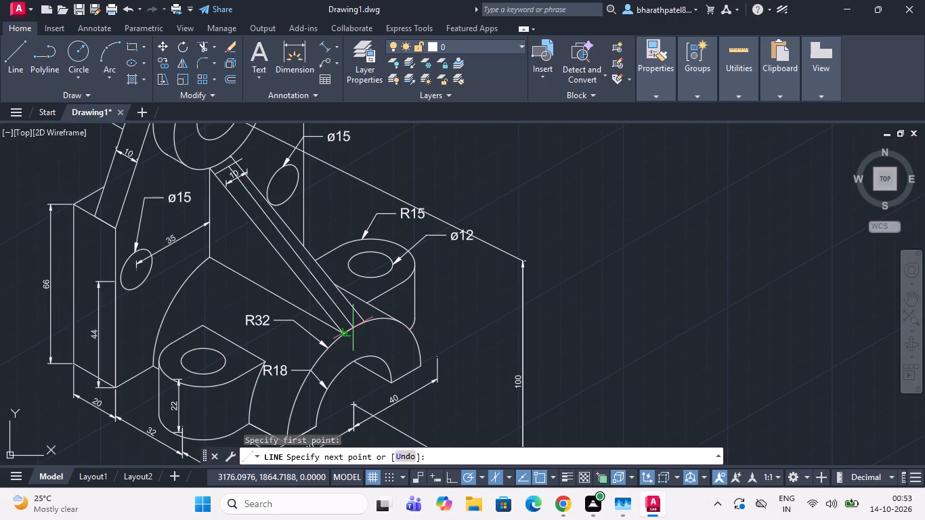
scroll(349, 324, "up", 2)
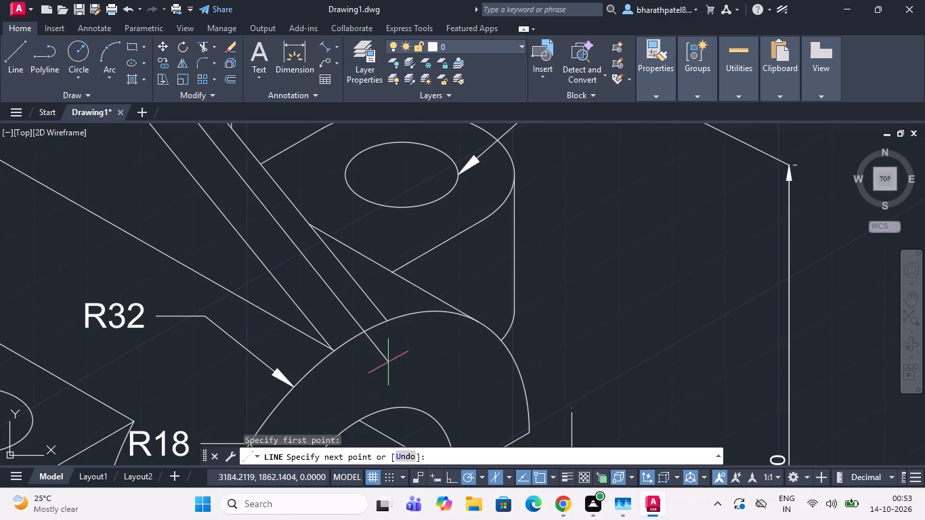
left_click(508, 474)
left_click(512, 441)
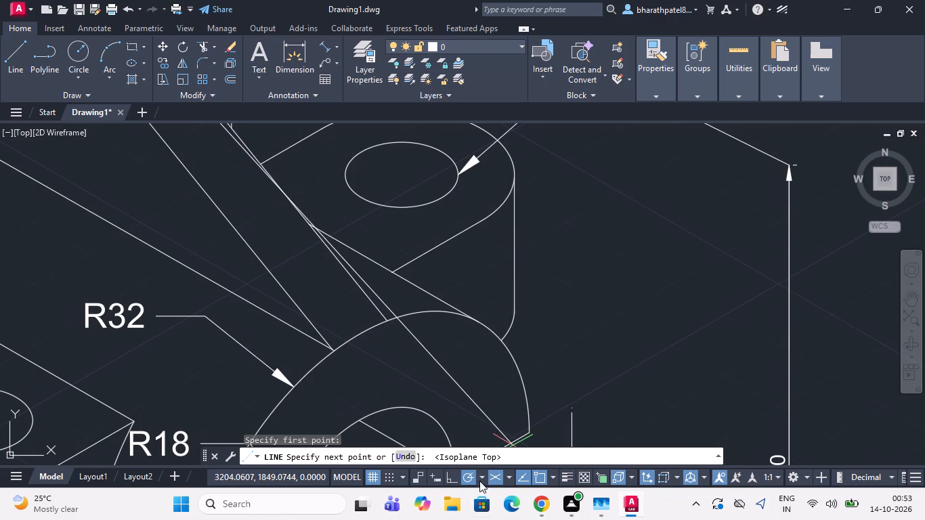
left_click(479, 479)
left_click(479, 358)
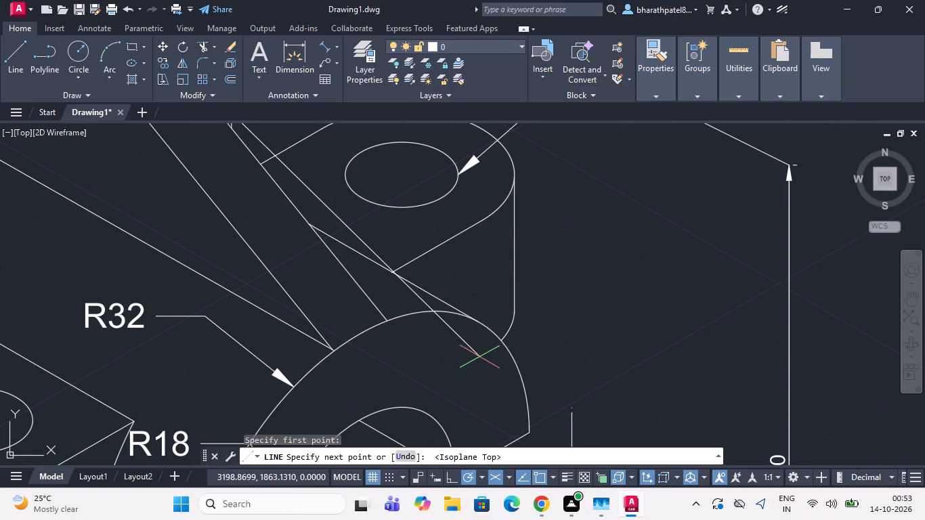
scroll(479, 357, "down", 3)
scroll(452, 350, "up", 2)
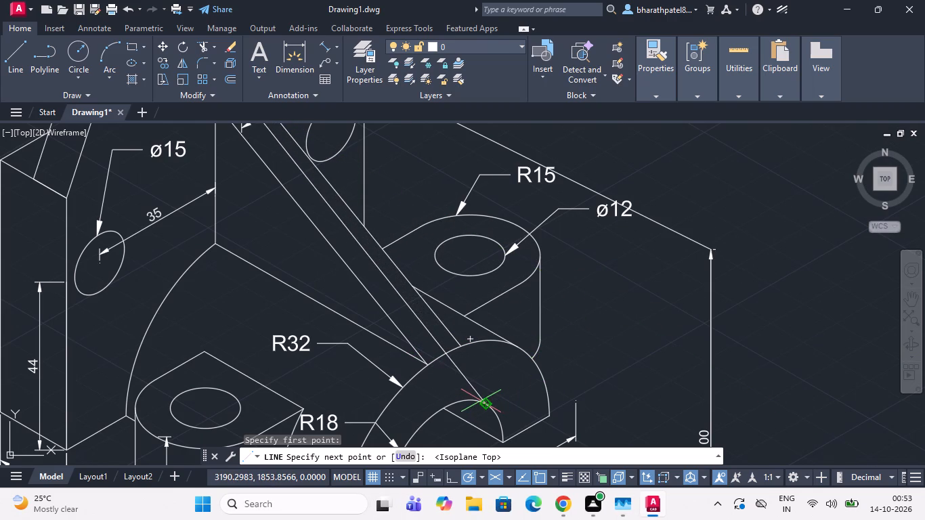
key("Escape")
Draw a slanted line across the diagonal rib's lower end, just above the arch, overshooting both rib edges.
scroll(455, 368, "down", 3)
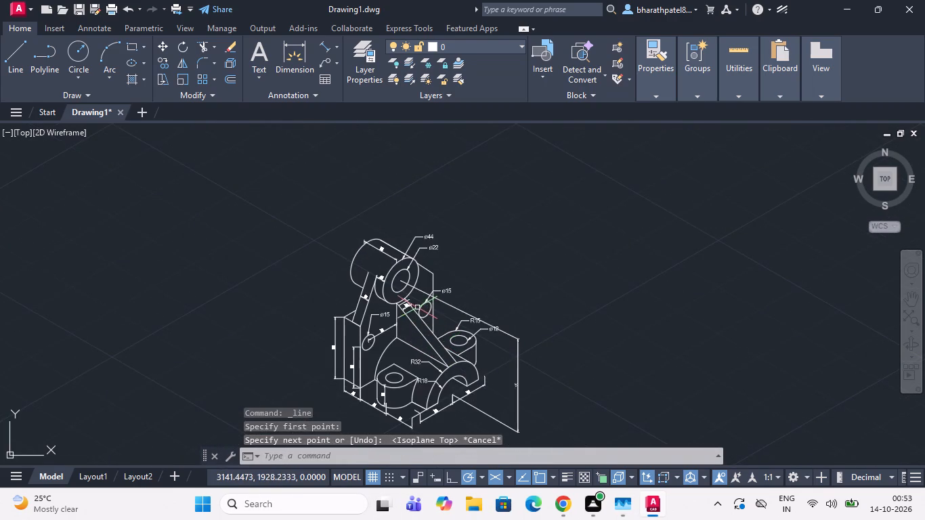
scroll(417, 307, "up", 3)
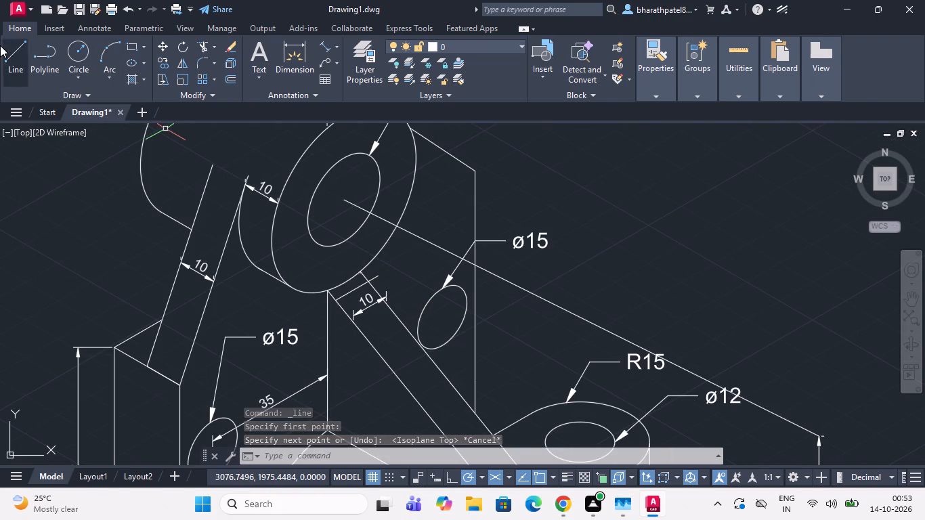
left_click(5, 48)
scroll(407, 319, "down", 3)
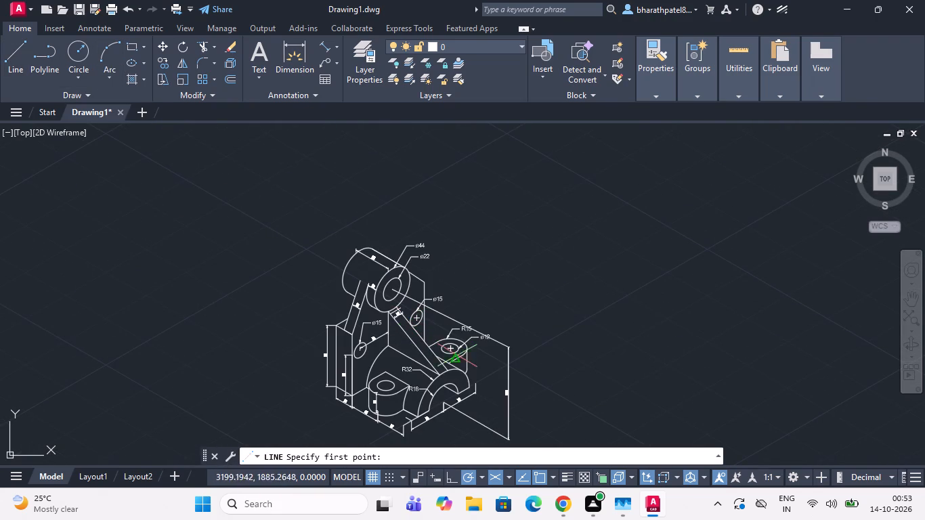
scroll(432, 366, "up", 3)
scroll(431, 365, "down", 1)
scroll(433, 390, "up", 3)
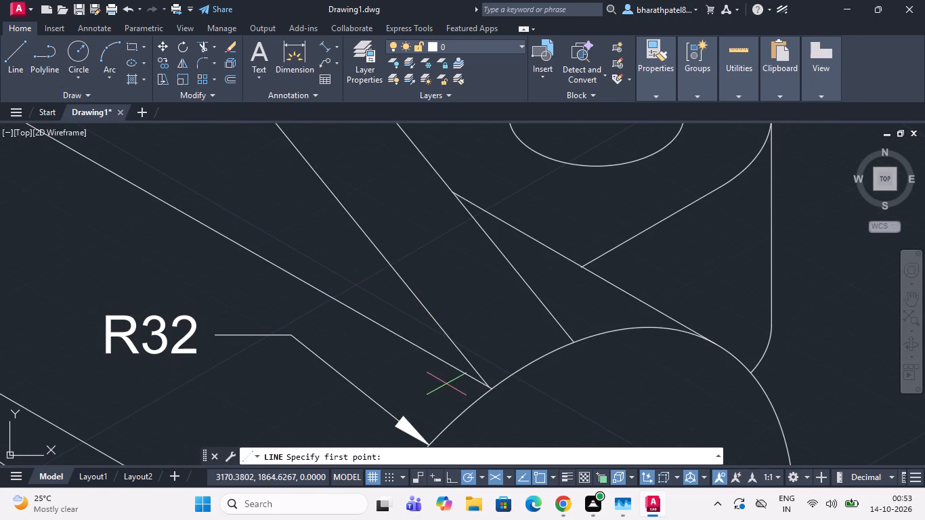
left_click_drag(464, 387, 474, 376)
left_click(586, 305)
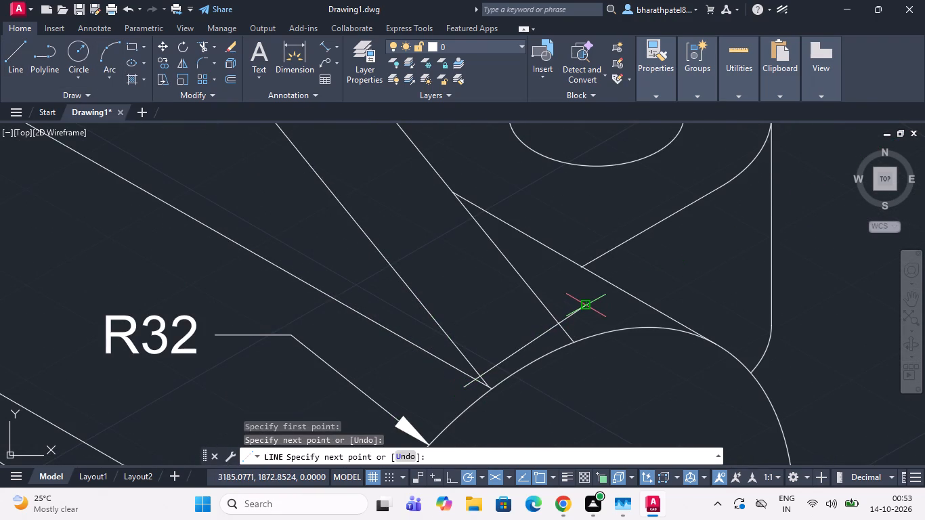
key("Escape")
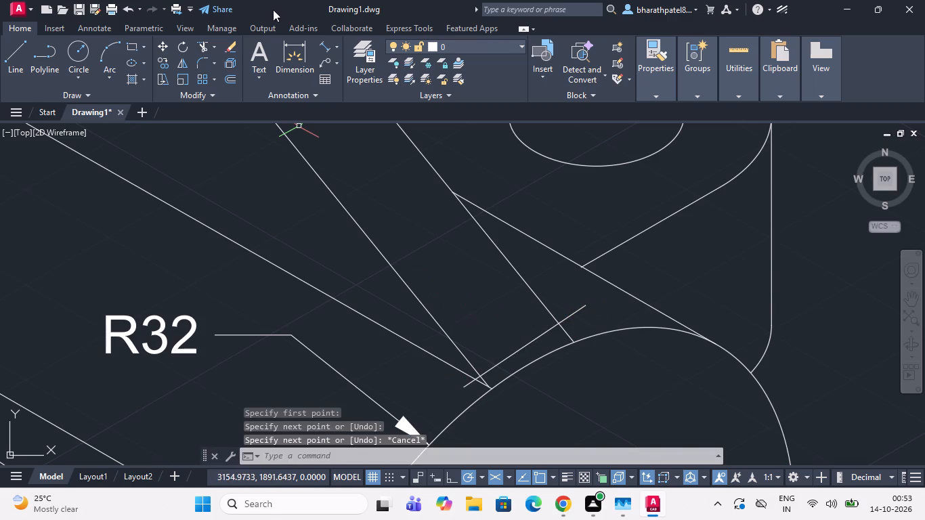
Trim both overhanging ends of the lower cross line back to the diagonal rib's edges.
left_click(201, 43)
scroll(469, 390, "up", 1)
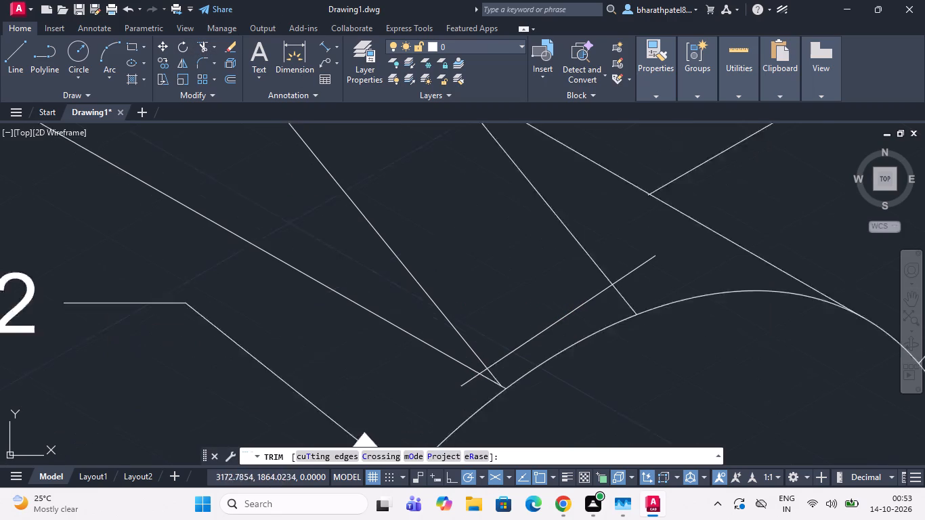
scroll(469, 390, "up", 2)
left_click_drag(469, 356, 477, 372)
left_click(484, 382)
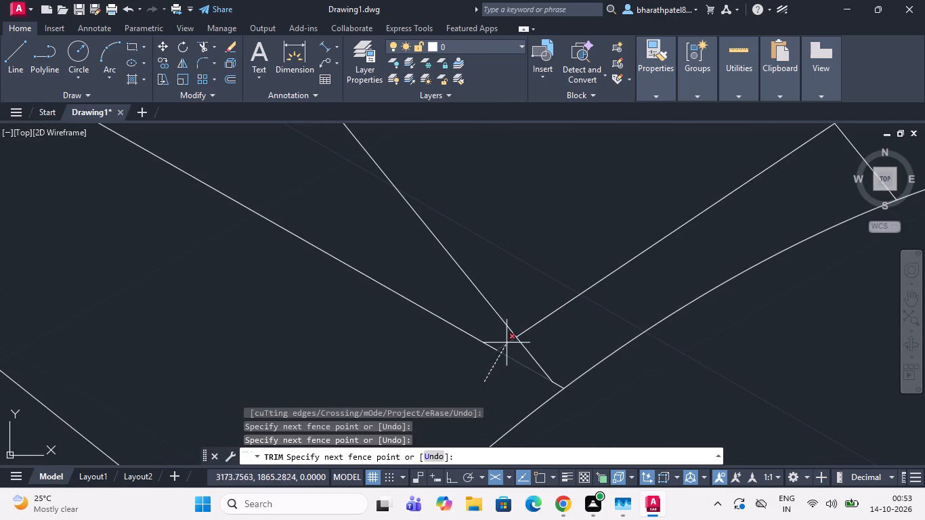
left_click(471, 387)
scroll(511, 348, "up", 4)
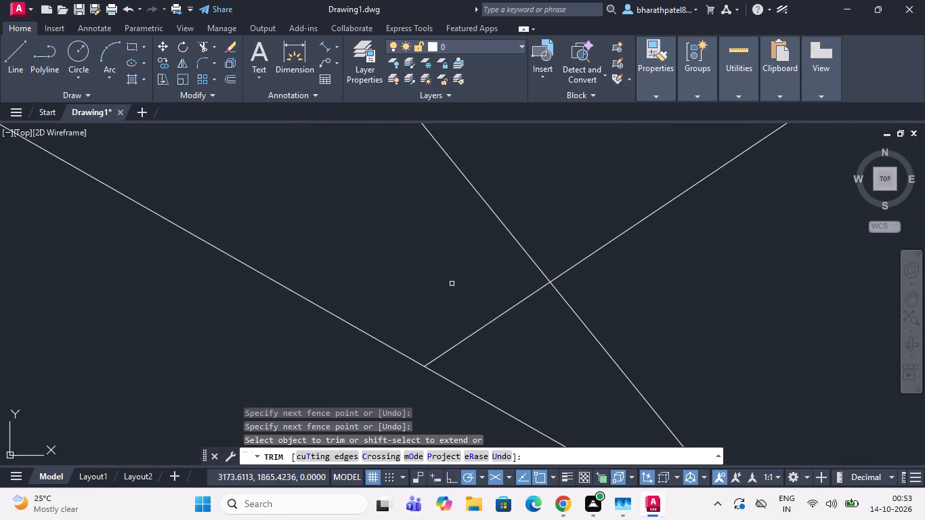
left_click_drag(450, 280, 462, 297)
left_click(479, 305)
left_click(492, 339)
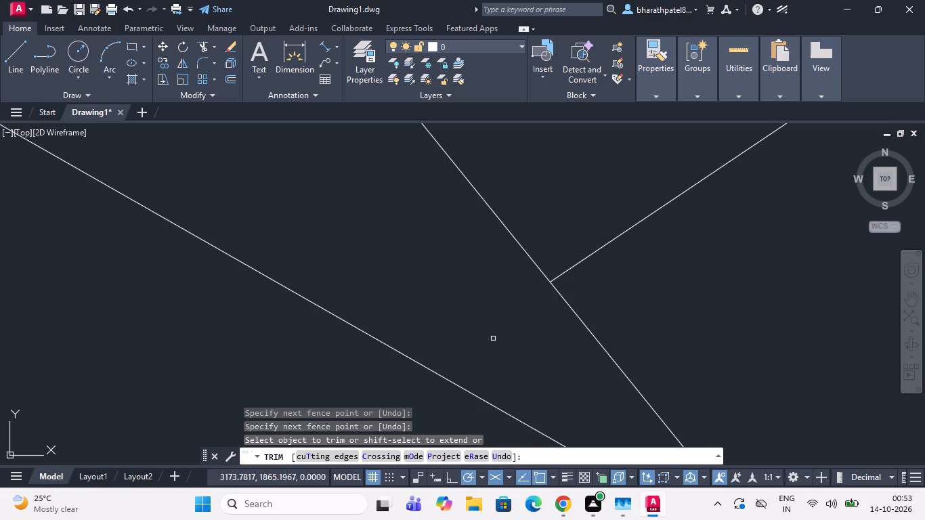
scroll(493, 339, "down", 7)
scroll(595, 283, "up", 2)
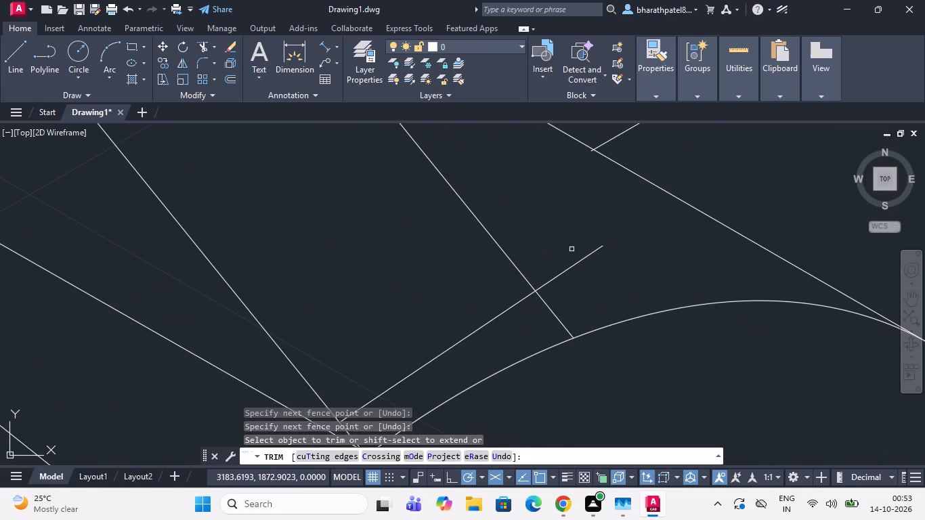
left_click(561, 233)
left_click(593, 288)
Trim the overhanging end of the upper cross line, below the cylinder, back to the diagonal rib's right edge.
scroll(594, 288, "down", 7)
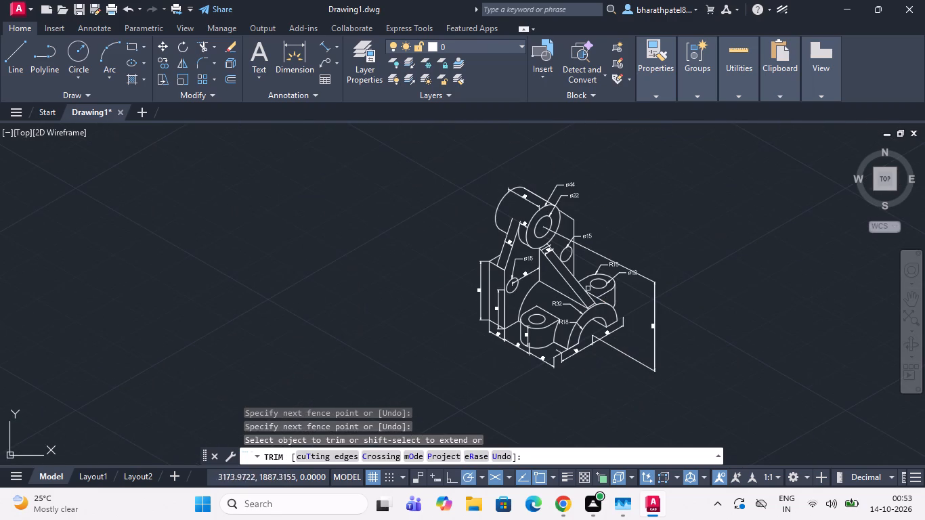
scroll(533, 244, "up", 5)
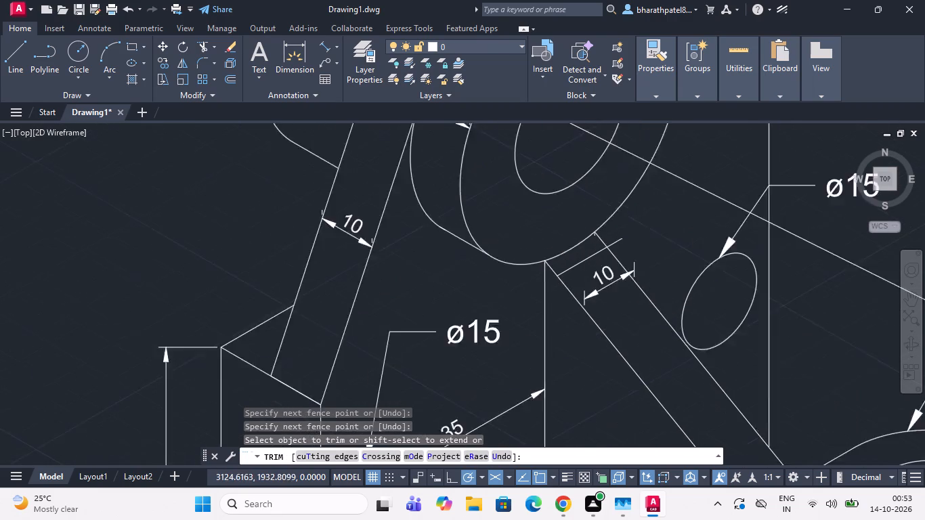
scroll(574, 261, "up", 1)
left_click(669, 186)
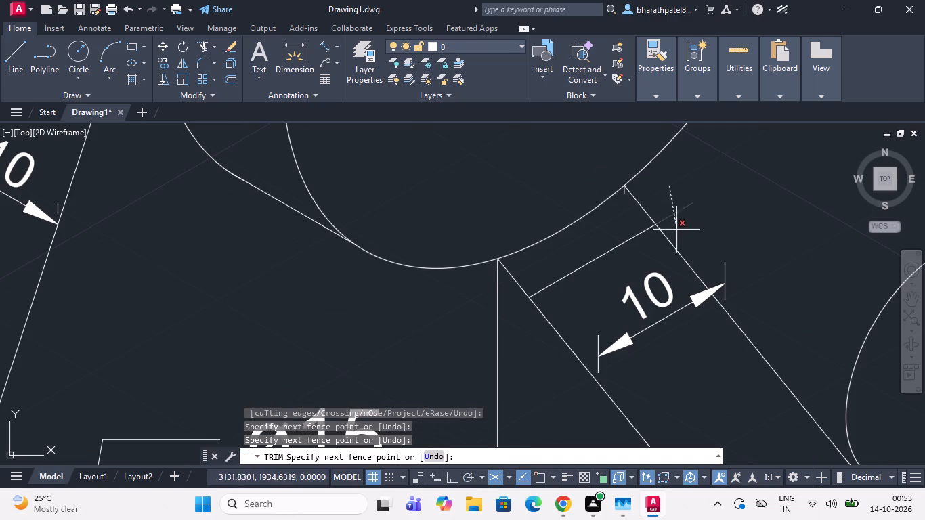
left_click(681, 235)
Draw a line down the middle of the diagonal rib, from the upper cross line's midpoint to the lower cross line's midpoint.
scroll(682, 234, "down", 1)
scroll(560, 229, "down", 2)
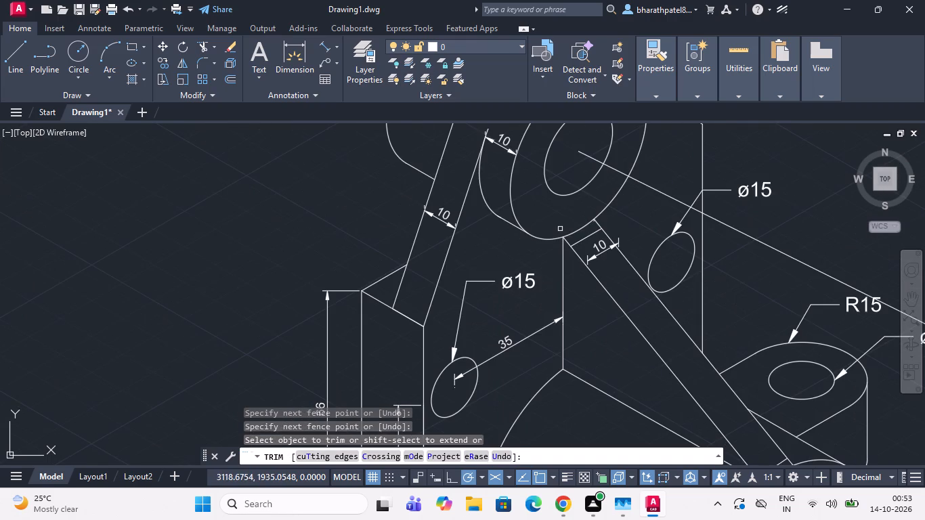
scroll(467, 230, "down", 1)
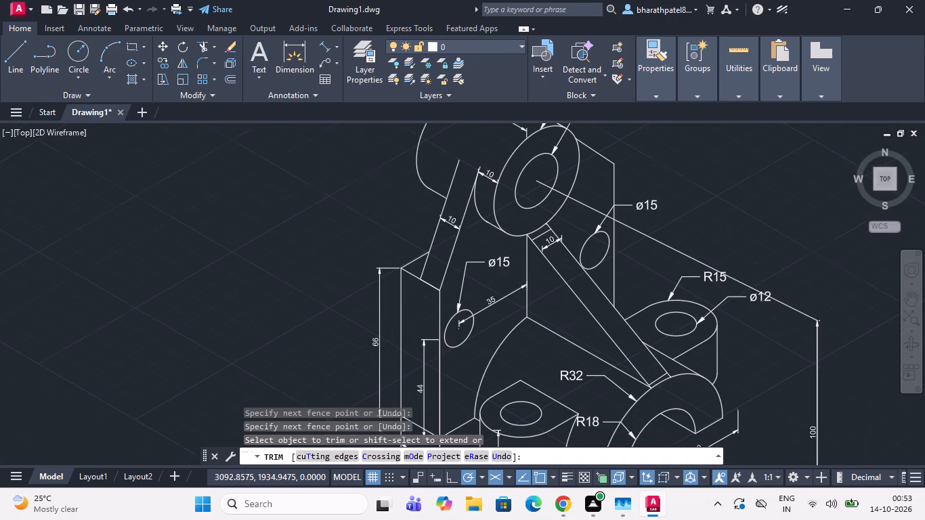
left_click(21, 59)
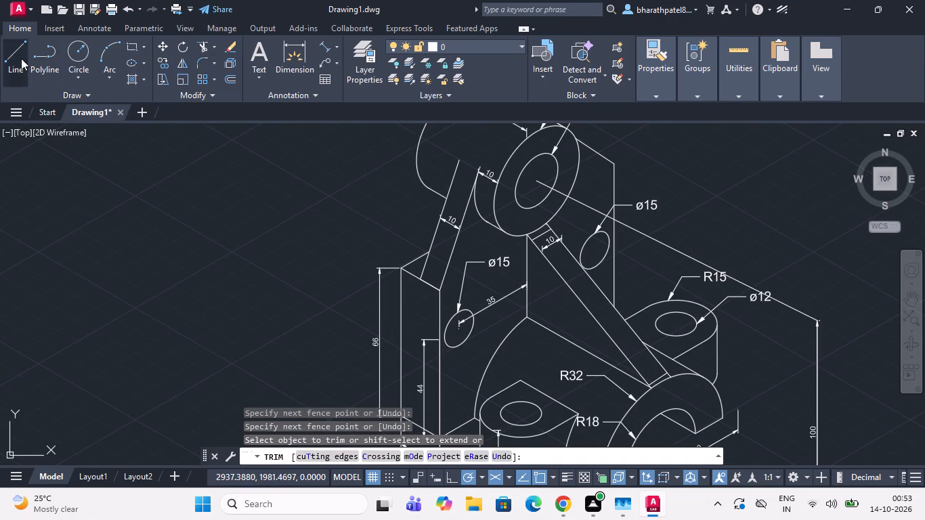
scroll(545, 219, "up", 3)
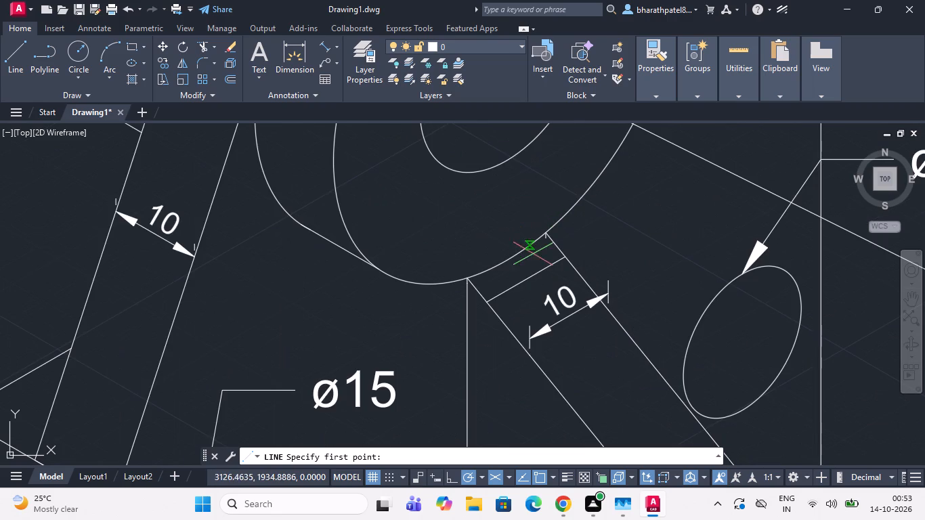
left_click(524, 280)
scroll(526, 279, "down", 6)
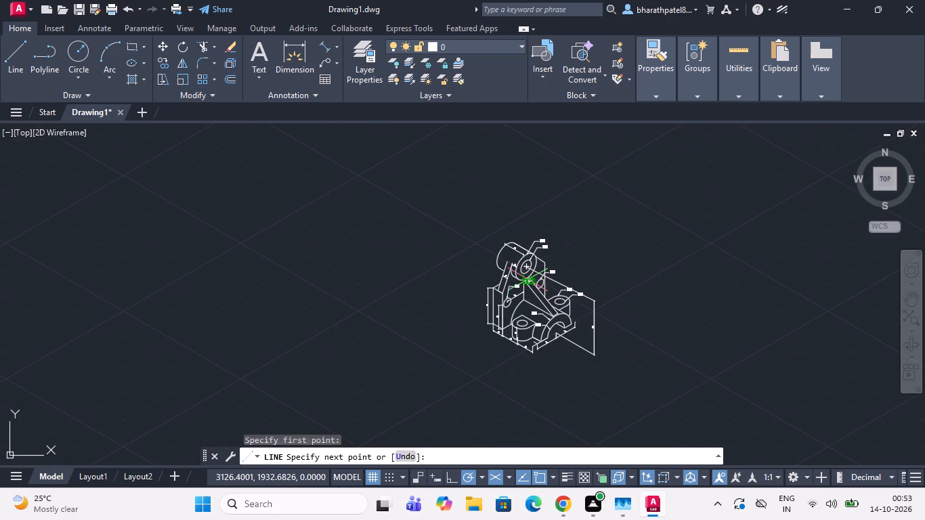
scroll(559, 309, "up", 7)
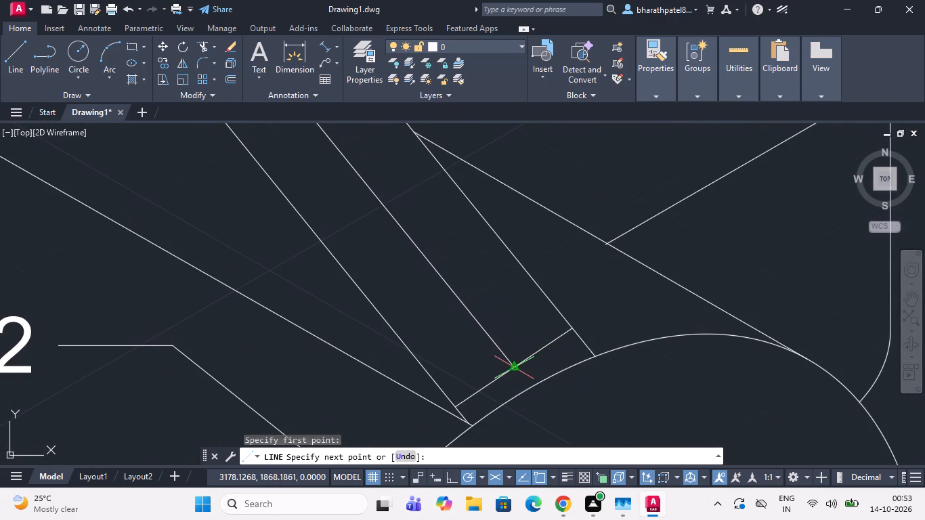
left_click(517, 364)
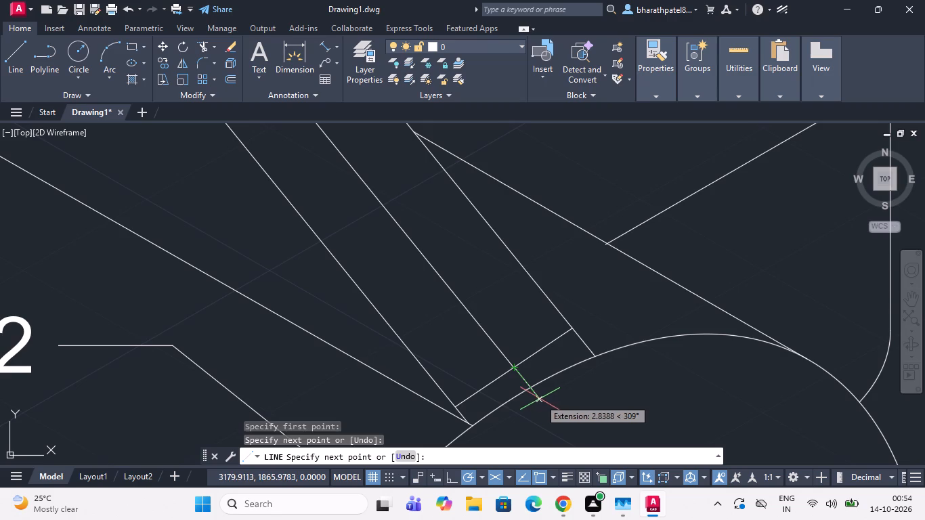
key("Escape")
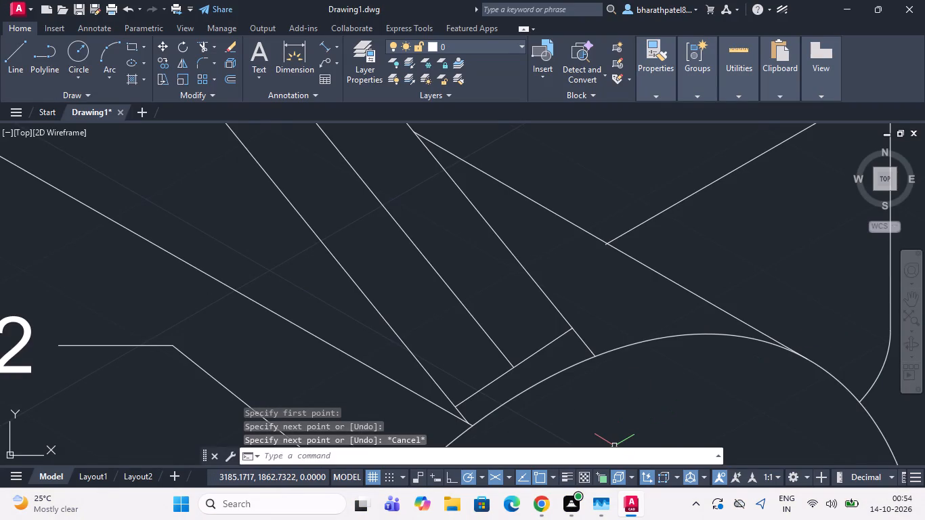
Draw connected lines from the lower cross line's midpoint to the R32 arch edge and down to the arch's centre point.
scroll(521, 351, "down", 2)
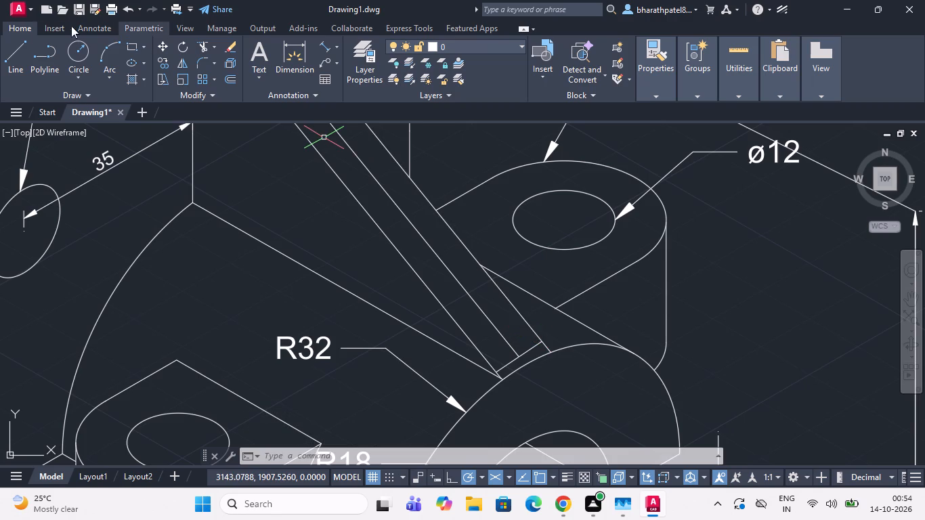
left_click(13, 45)
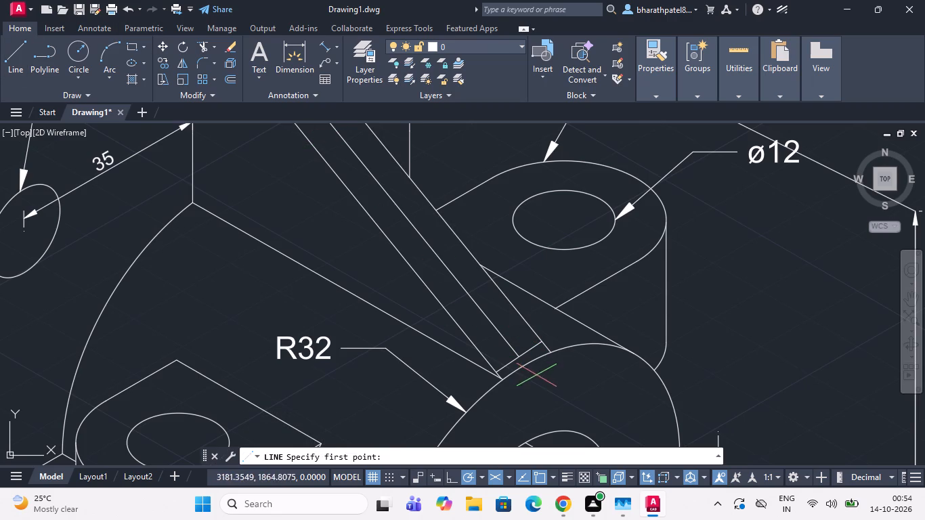
scroll(536, 373, "up", 3)
left_click(470, 315)
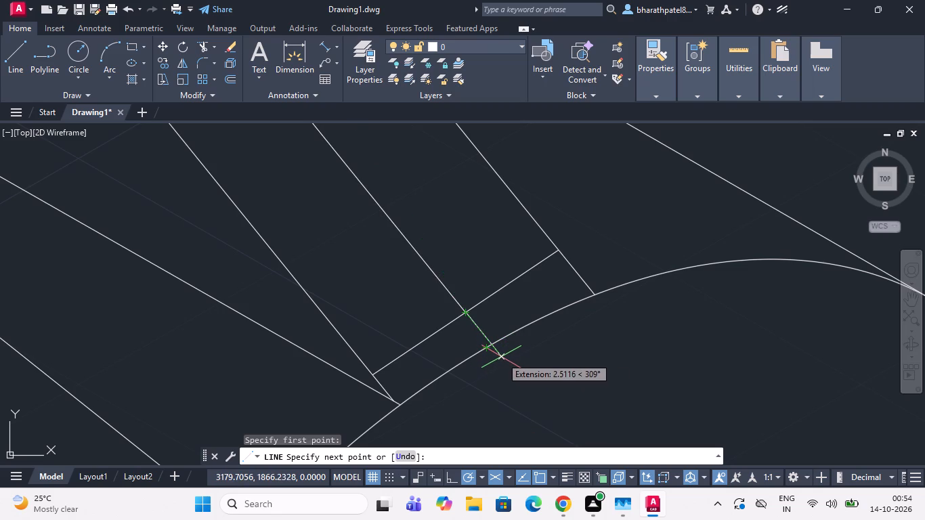
left_click(501, 356)
scroll(502, 349, "down", 6)
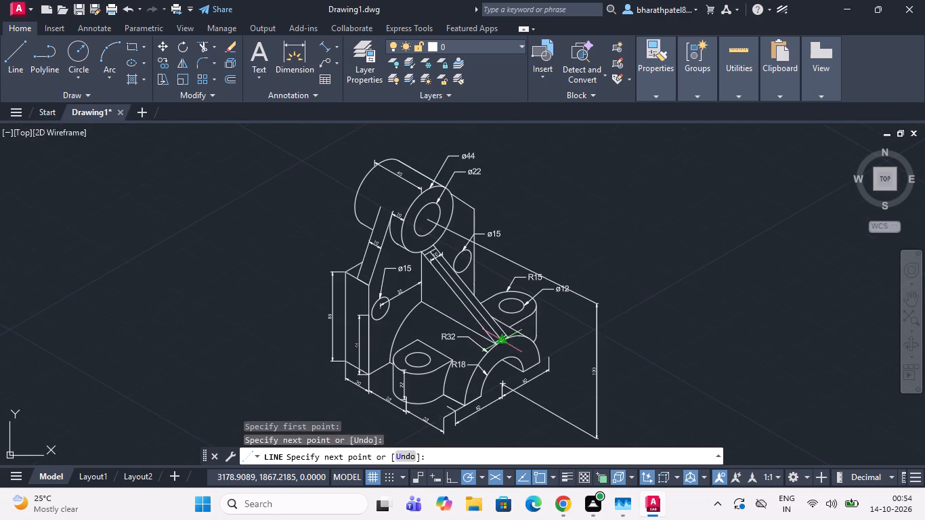
scroll(510, 429, "up", 3)
scroll(464, 295, "up", 2)
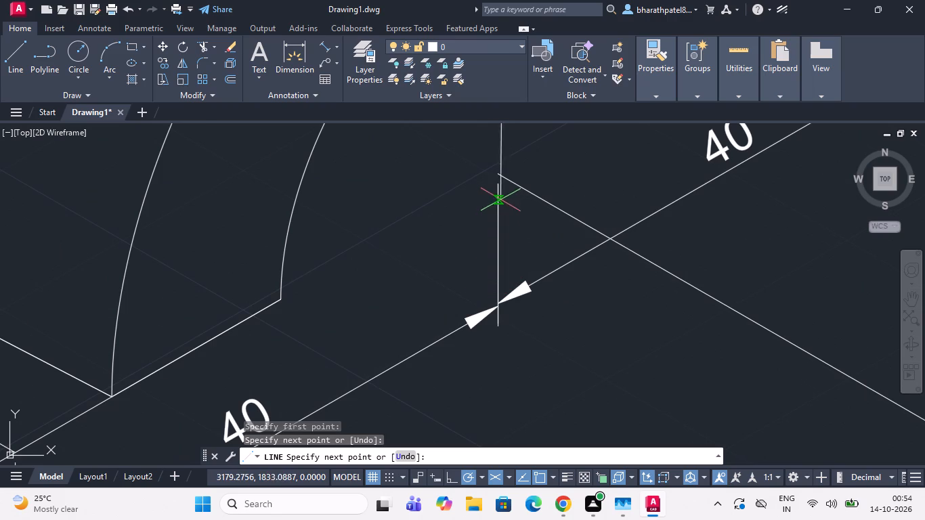
left_click(494, 176)
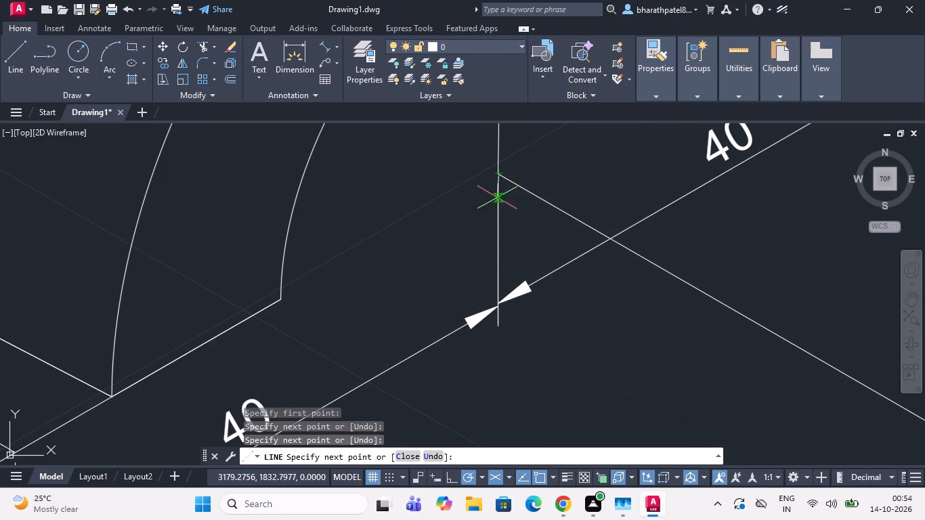
key("Escape")
Draw connected lines from the upper cross line's midpoint to the cylinder's front rim and straight up to the top of the ø44 face.
scroll(524, 298, "down", 3)
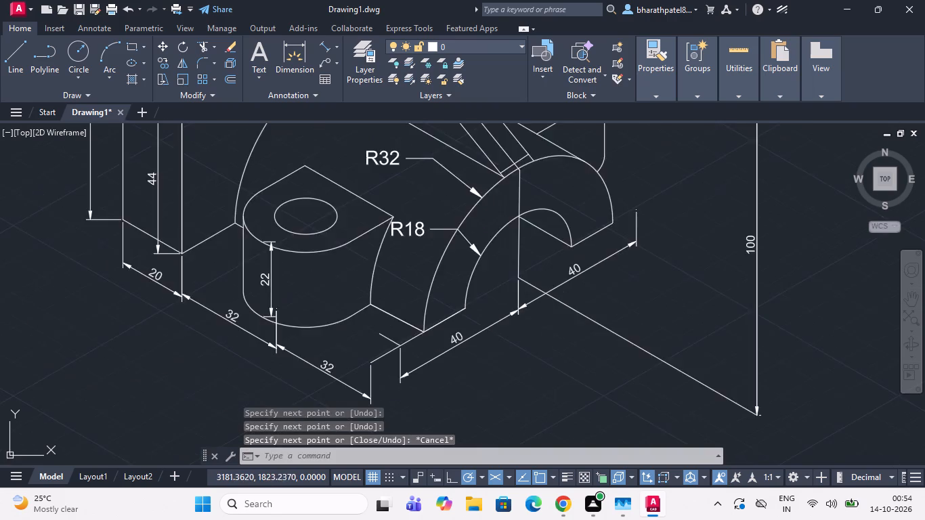
scroll(525, 317, "down", 3)
scroll(477, 198, "up", 3)
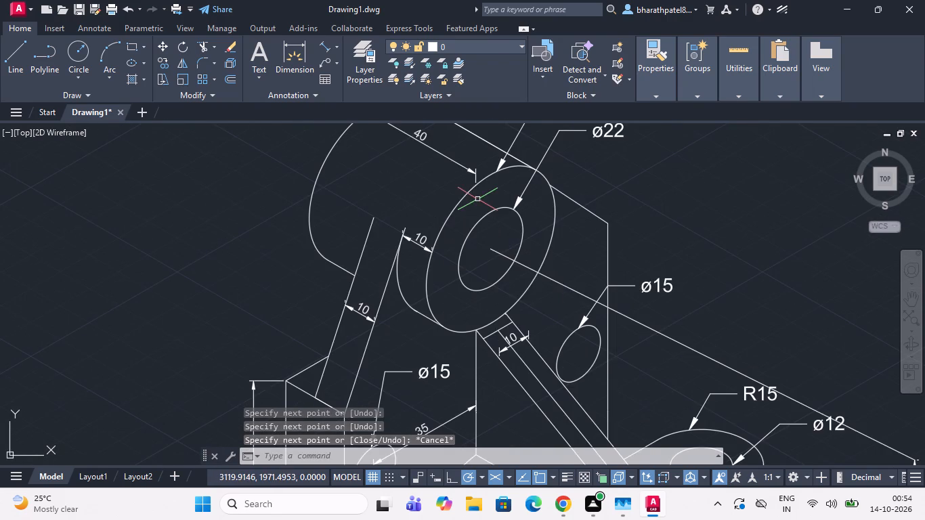
left_click(16, 45)
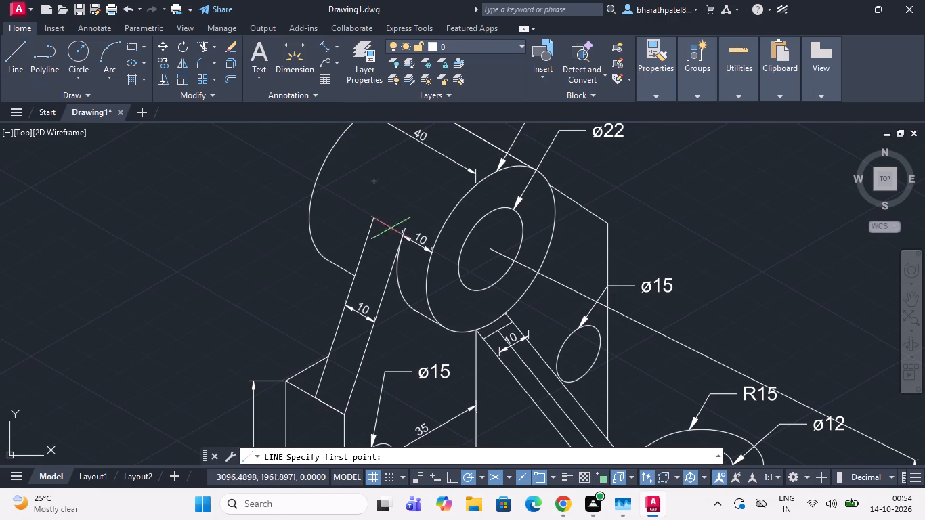
scroll(527, 327, "down", 1)
scroll(486, 270, "up", 3)
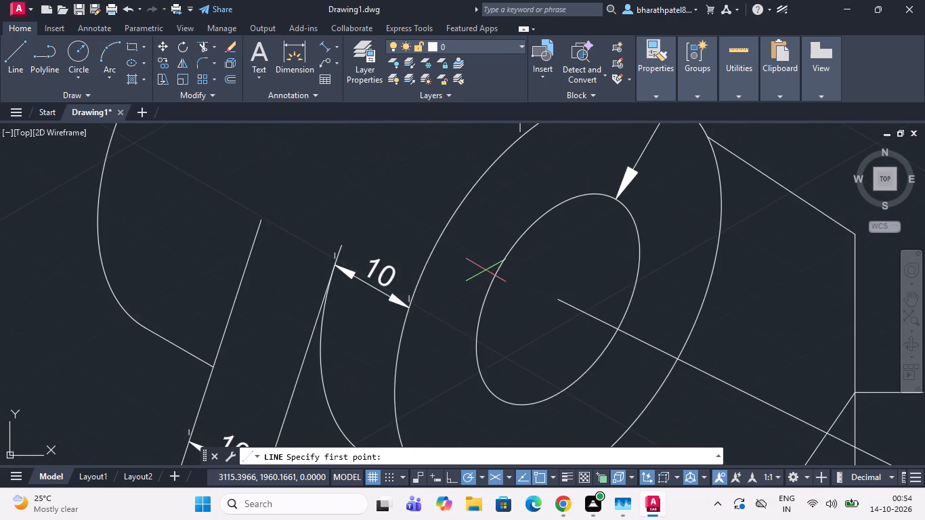
scroll(486, 272, "down", 2)
scroll(525, 380, "up", 3)
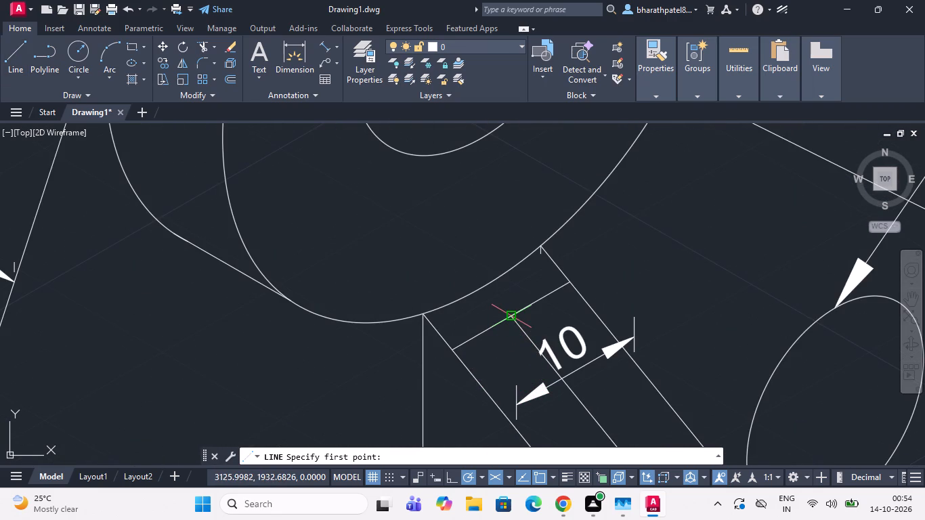
left_click(513, 316)
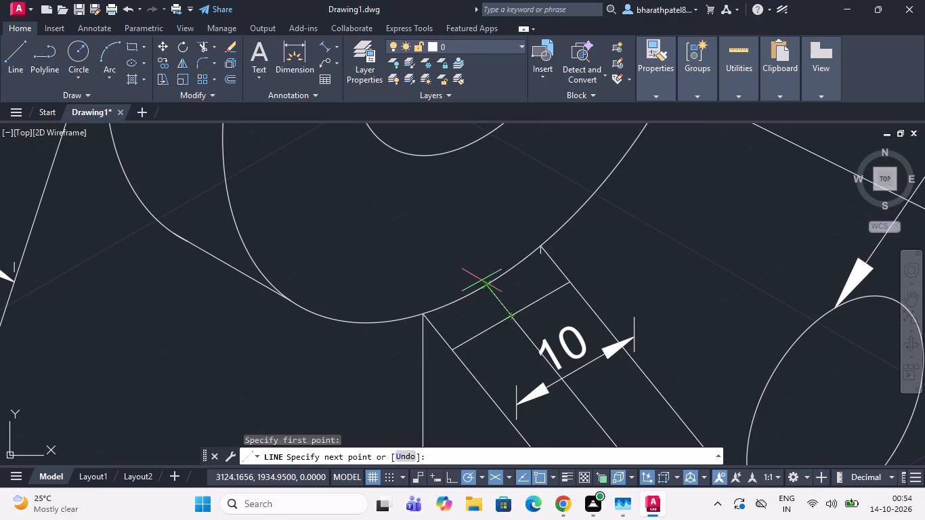
left_click(481, 280)
scroll(482, 280, "down", 6)
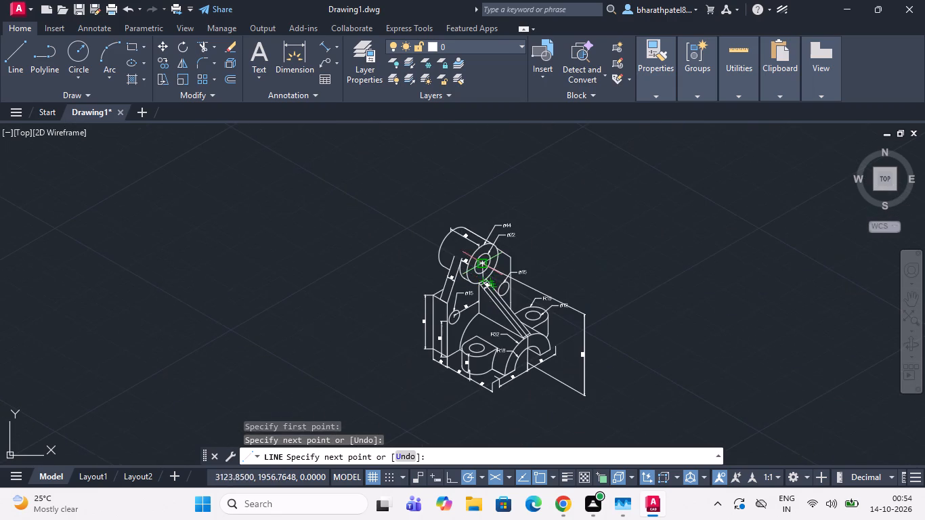
scroll(478, 236, "up", 3)
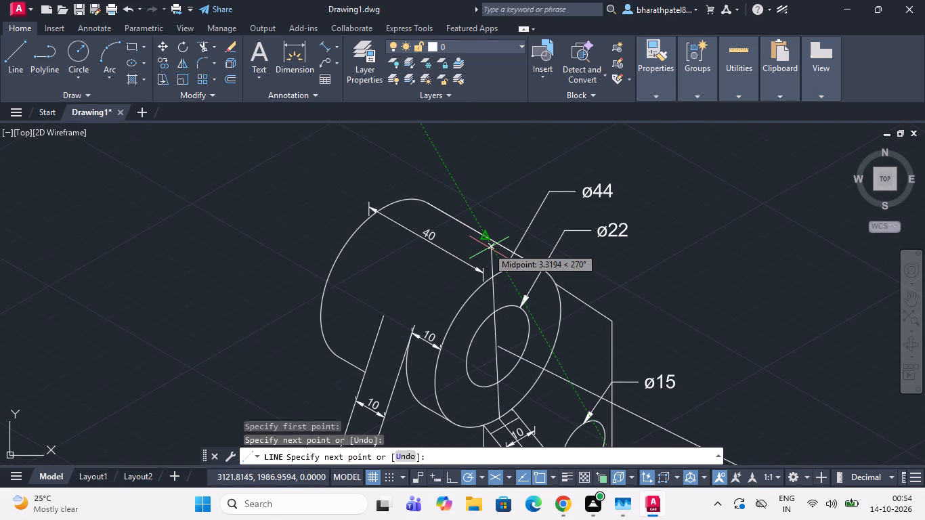
scroll(489, 248, "up", 1)
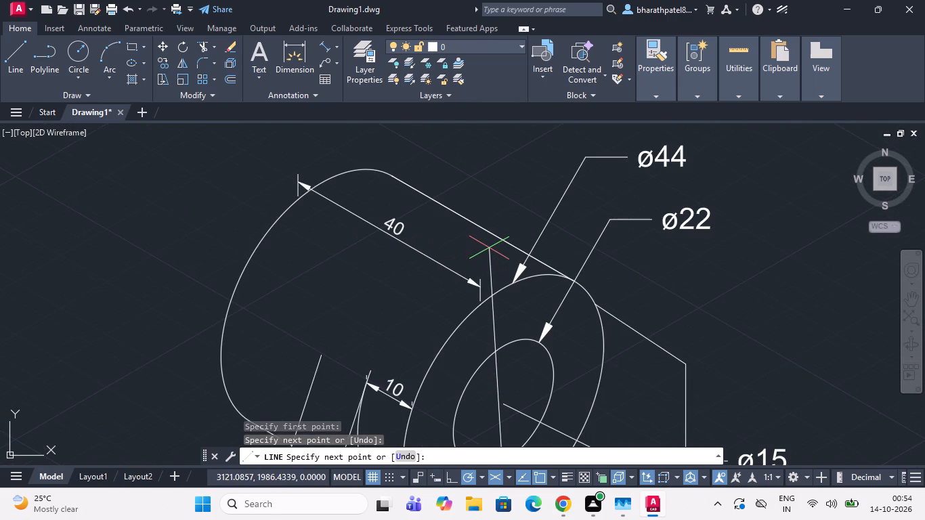
left_click(500, 281)
Continue the line at 150° along the cylinder from the ø44 face's top to just past its rear edge.
scroll(500, 281, "down", 3)
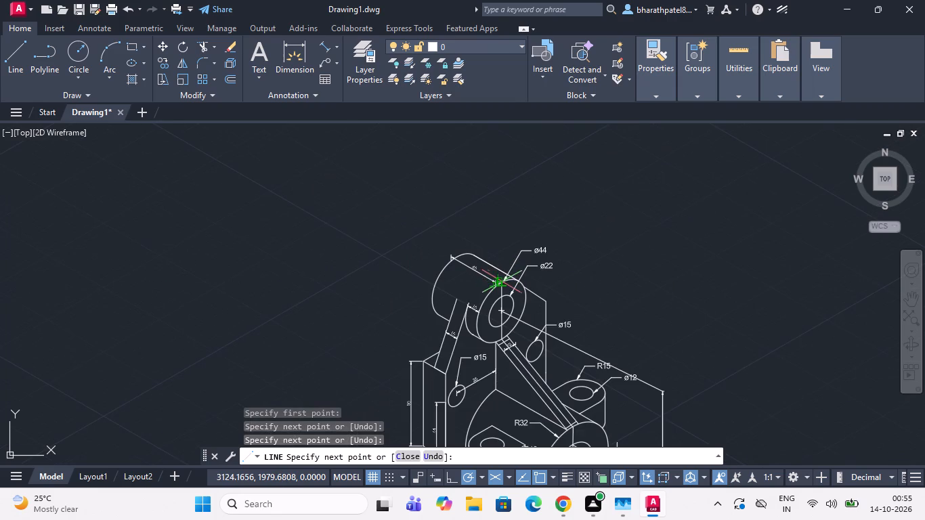
scroll(451, 219, "up", 2)
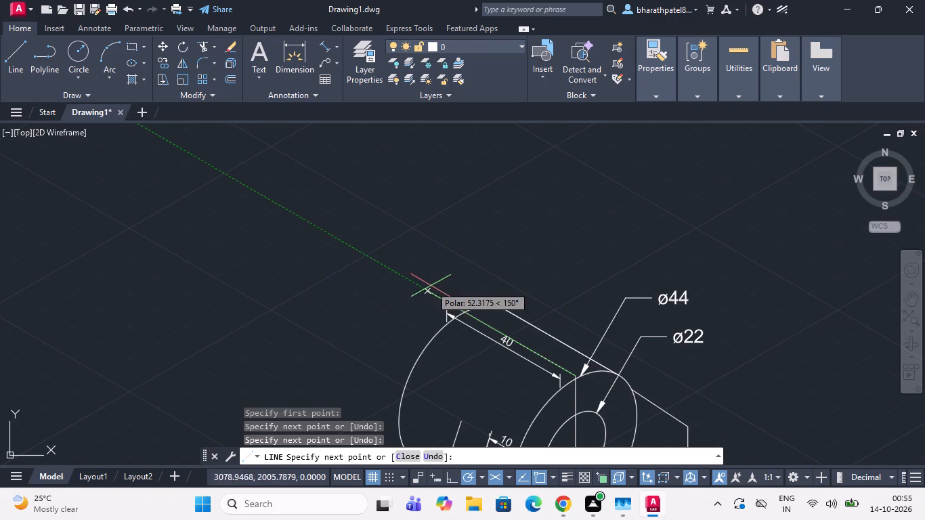
scroll(450, 302, "up", 3)
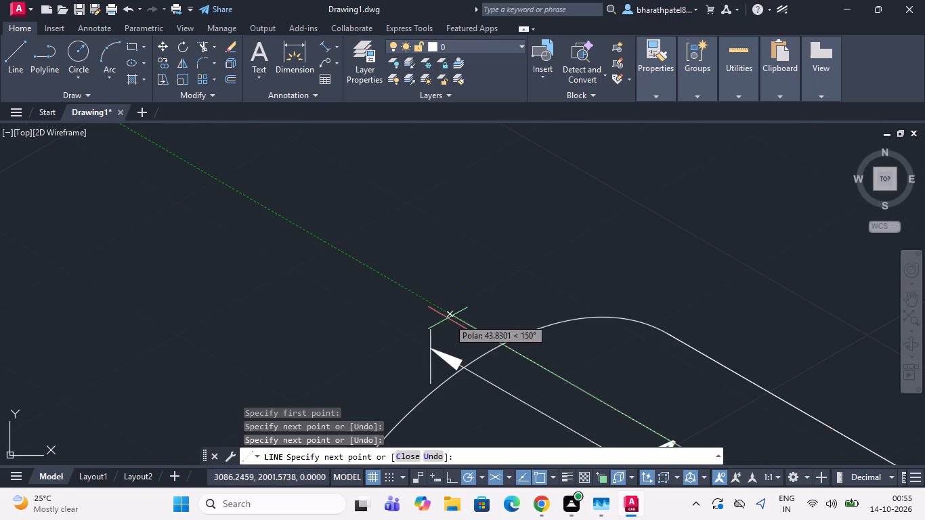
left_click(484, 342)
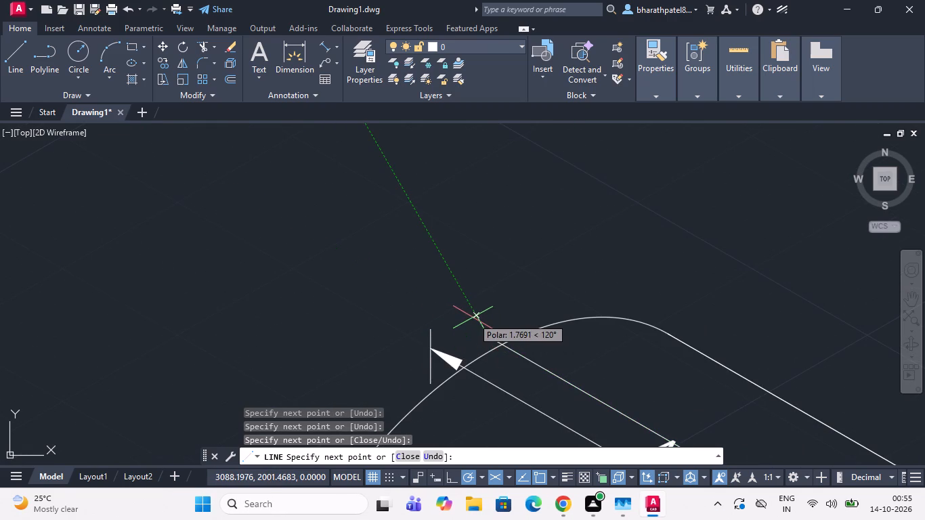
key("Escape")
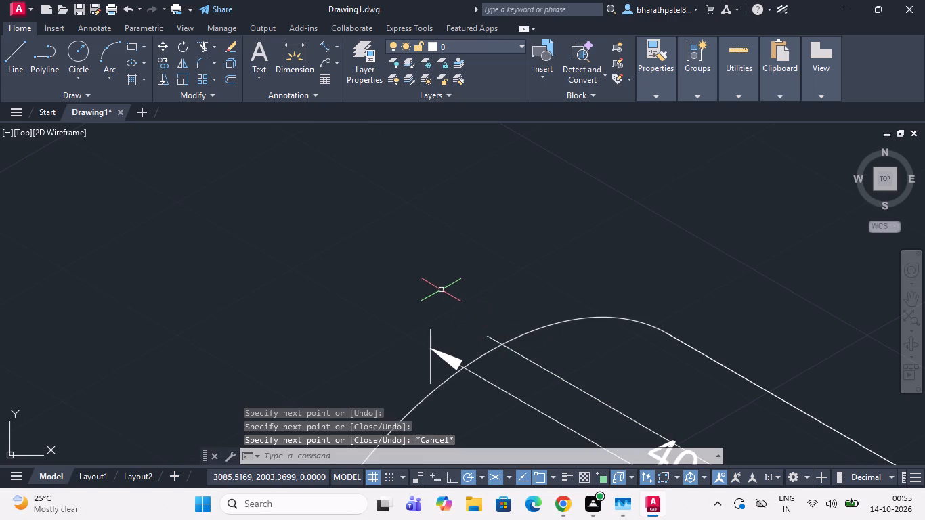
Draw a slanted line from the front lug hole's centre toward the lug's rounded edge, ending beside the 22 dimension's upper extension line.
scroll(443, 284, "down", 2)
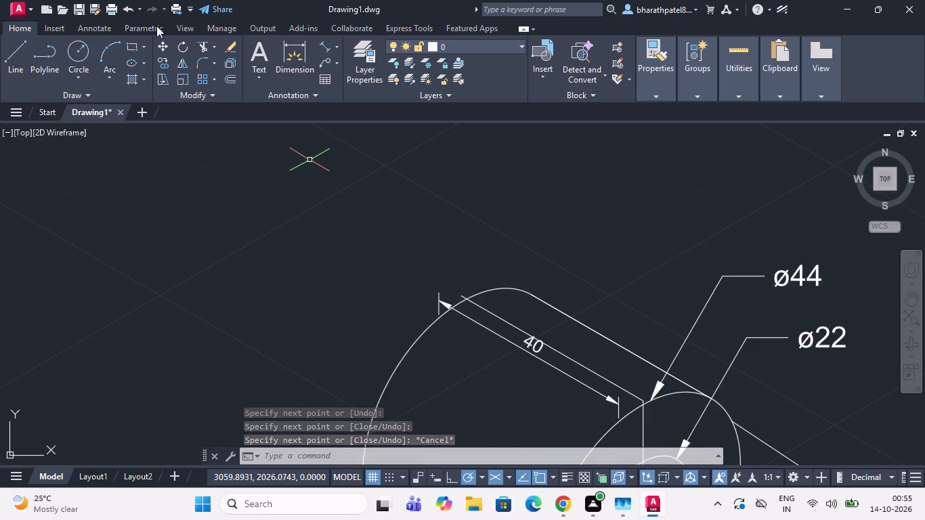
left_click(16, 49)
scroll(224, 160, "down", 2)
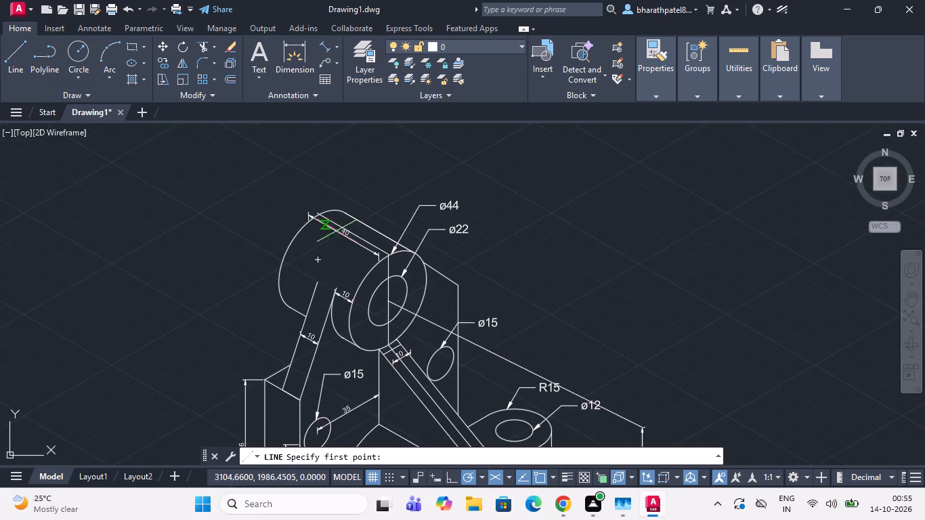
scroll(351, 242, "down", 2)
scroll(354, 345, "up", 2)
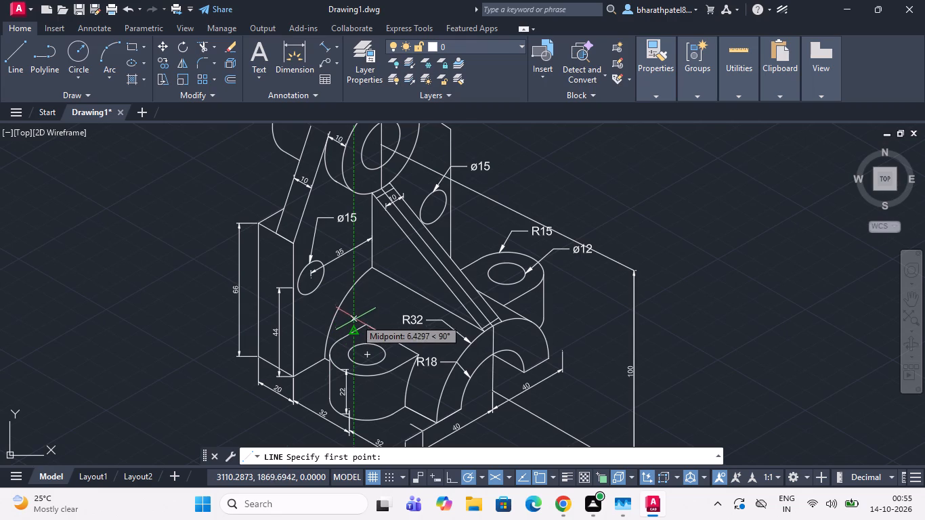
scroll(362, 339, "up", 3)
scroll(360, 337, "down", 2)
scroll(340, 395, "up", 3)
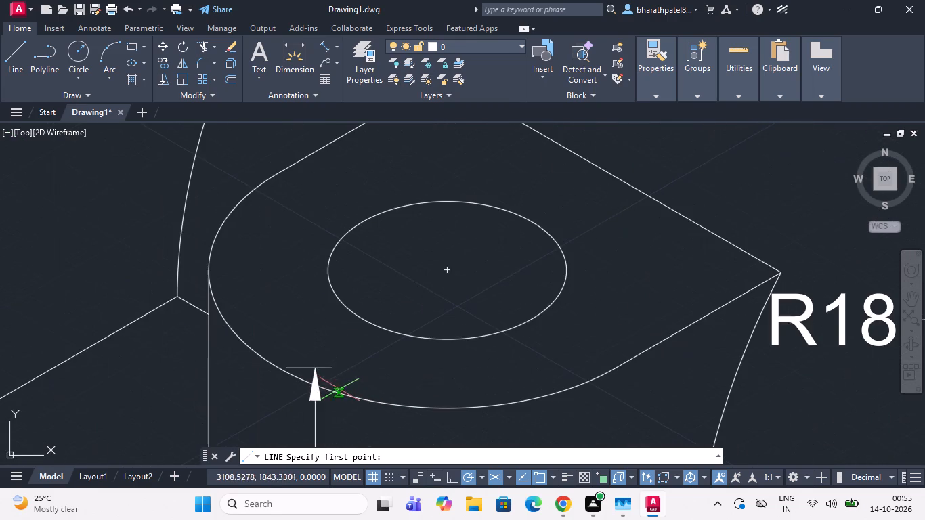
left_click(444, 271)
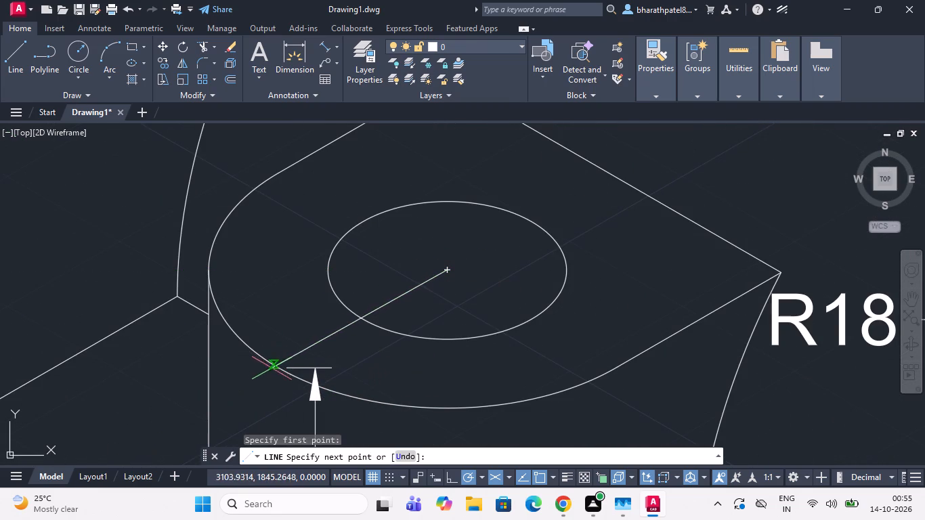
left_click(284, 357)
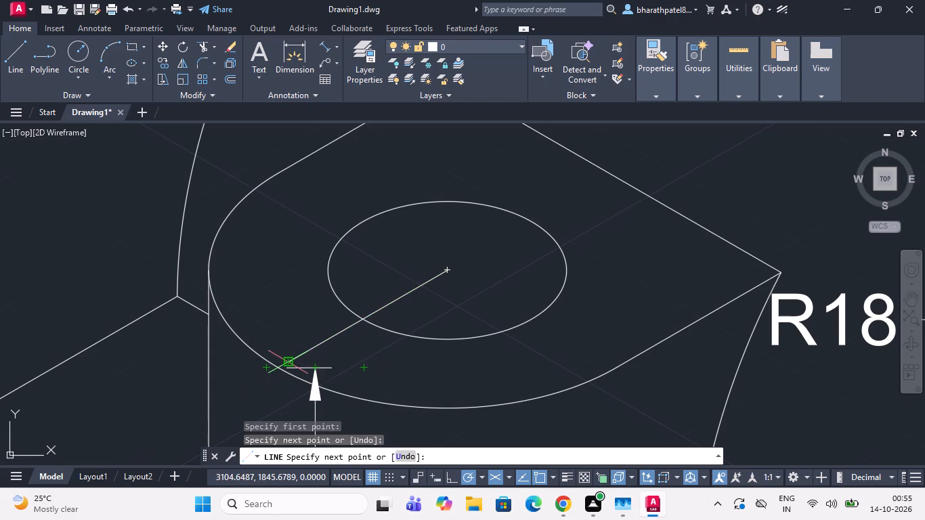
key("Escape")
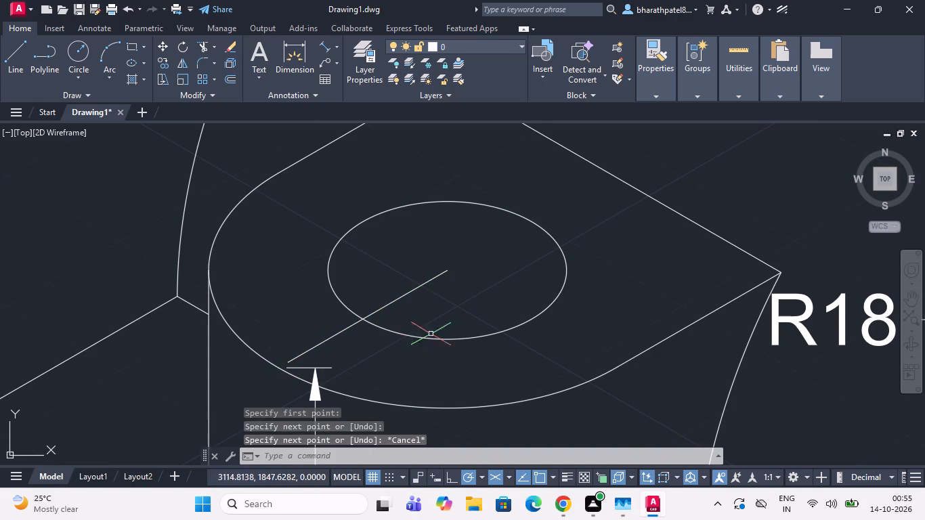
Draw a line at 30° from the front lug hole's centre, about 14 units long, stopping just short of the lug's rear edge.
key("space")
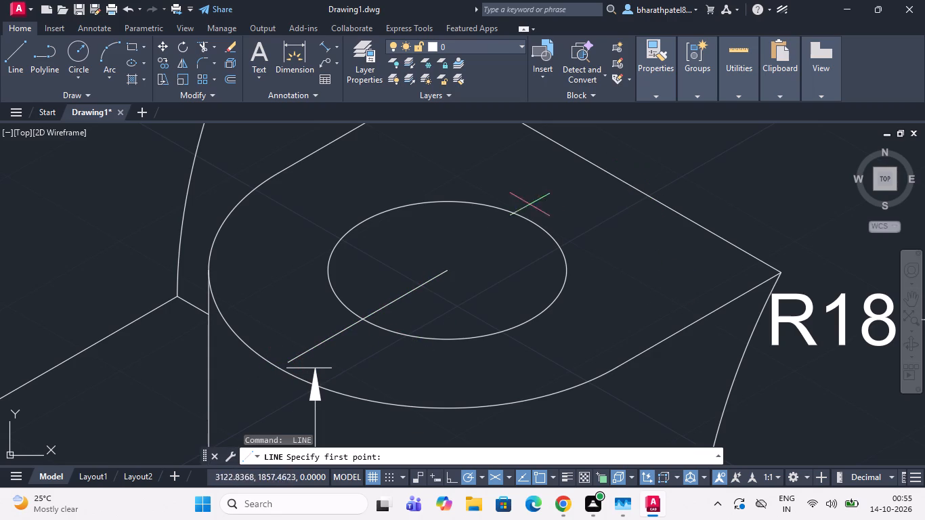
left_click(446, 273)
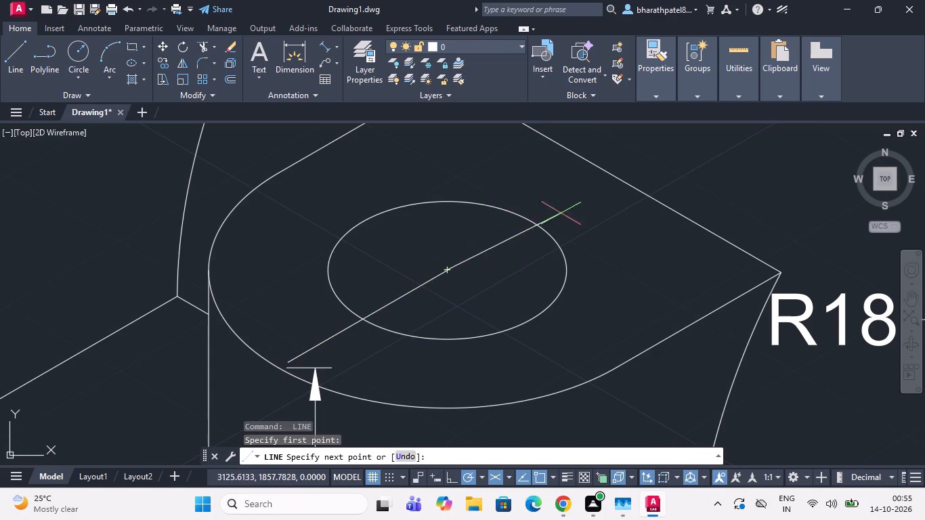
left_click(601, 177)
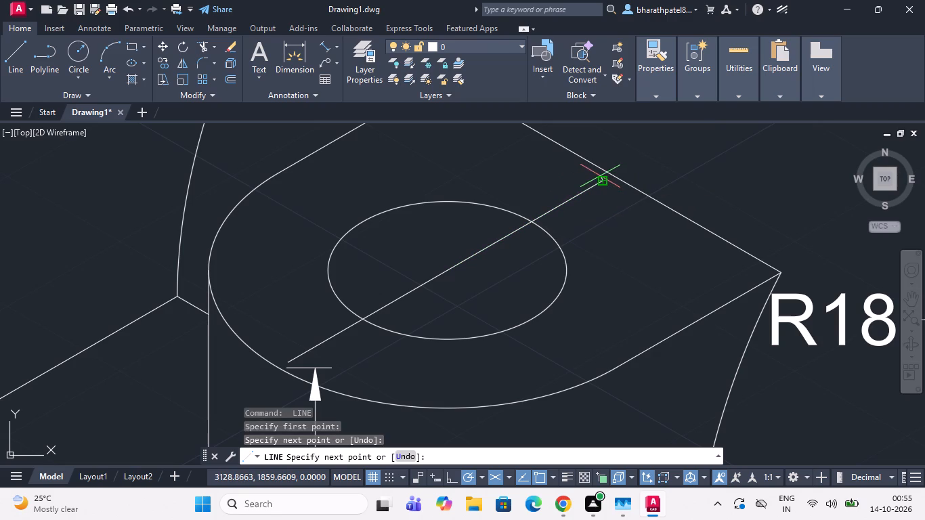
key("space")
Draw the crossing centre line of the front lug hole as two lines from its centre, at 330° and 150°, about 14 units each.
key("space")
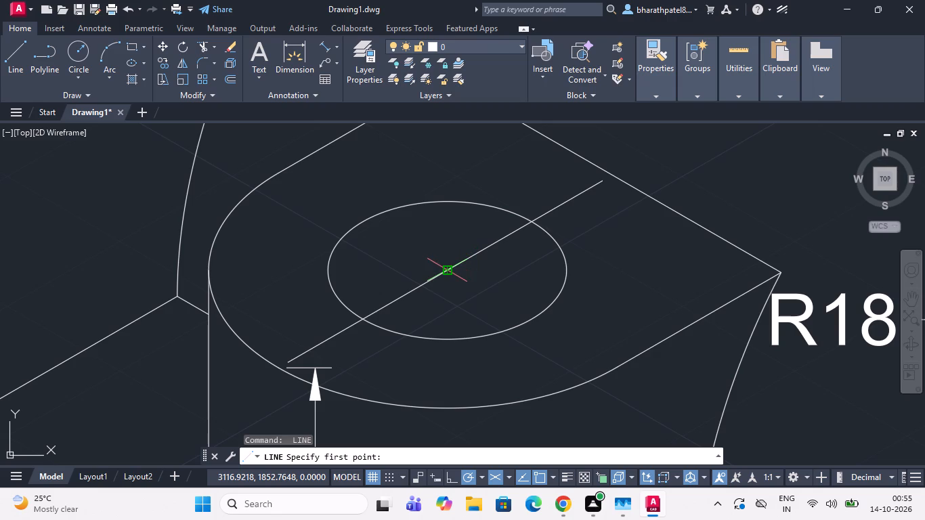
left_click(445, 267)
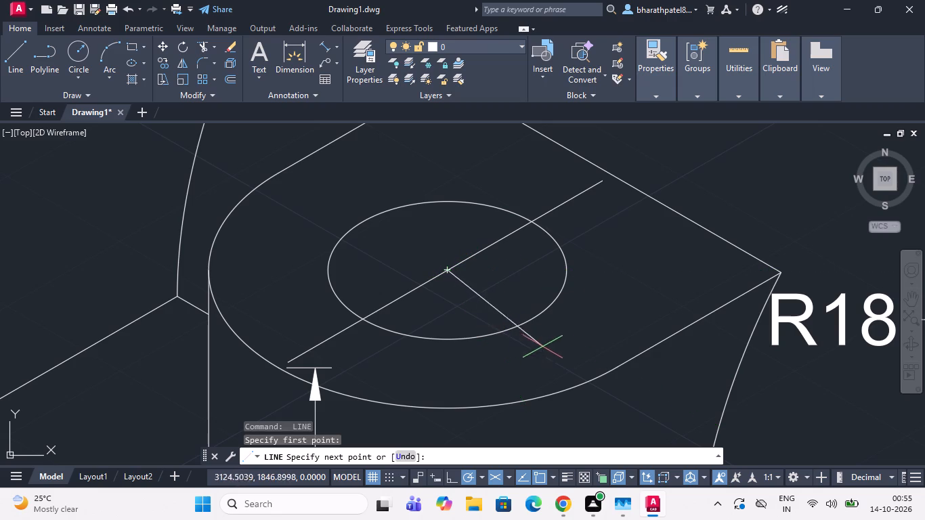
left_click(607, 364)
key("space")
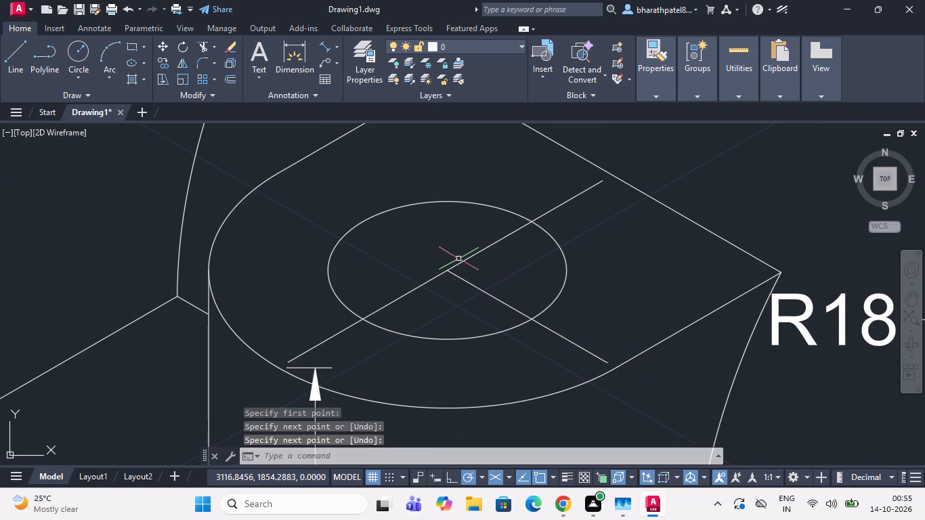
key("space")
left_click(450, 267)
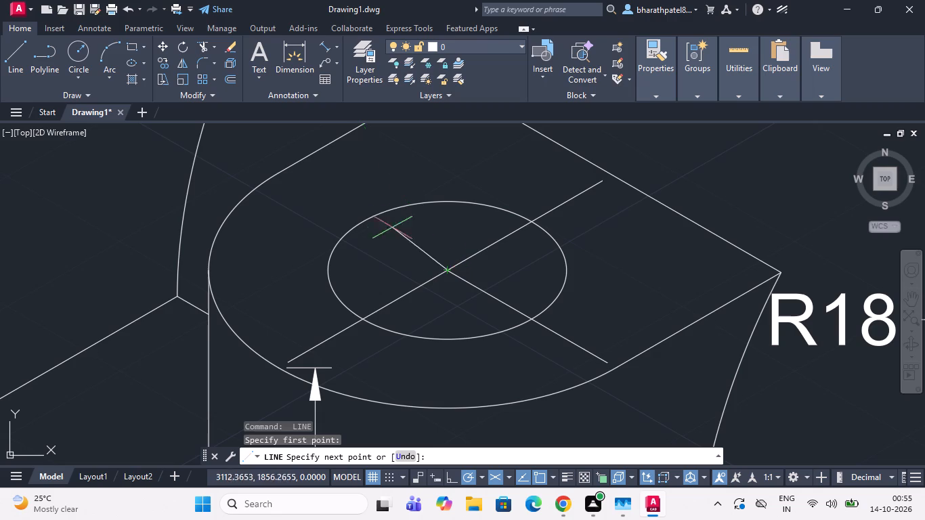
left_click(286, 178)
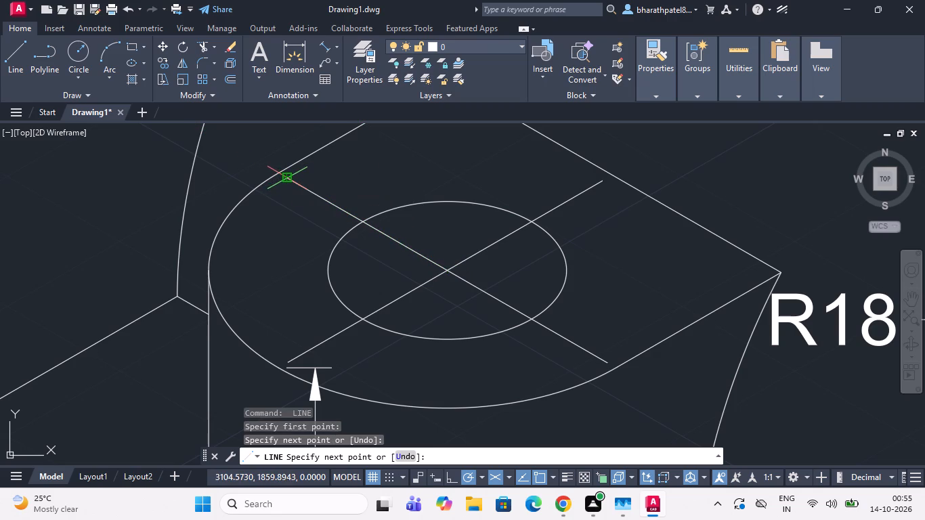
key("space")
Continue the front lug's 30° centre line about 1.6 units to the lug's edge and slant it up to near the arch's long top edge.
scroll(346, 257, "down", 5)
scroll(393, 227, "up", 2)
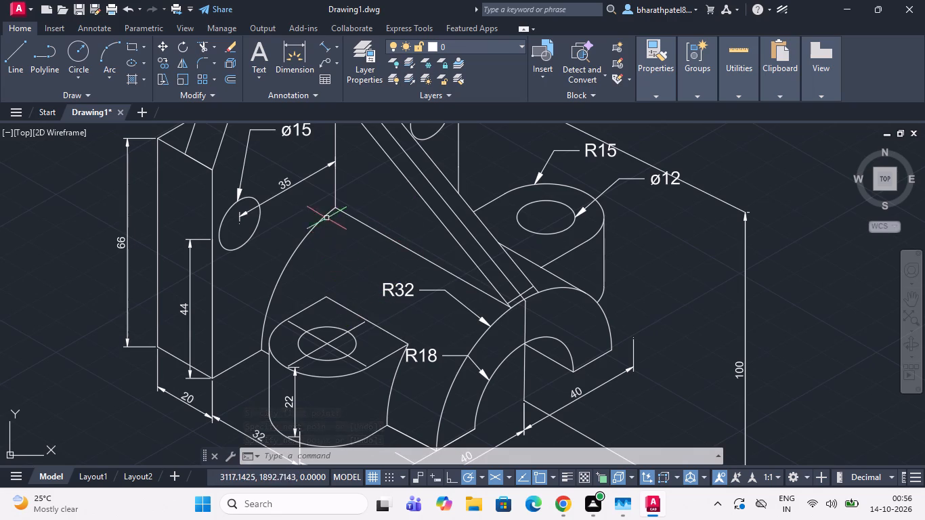
scroll(342, 261, "down", 2)
left_click(18, 50)
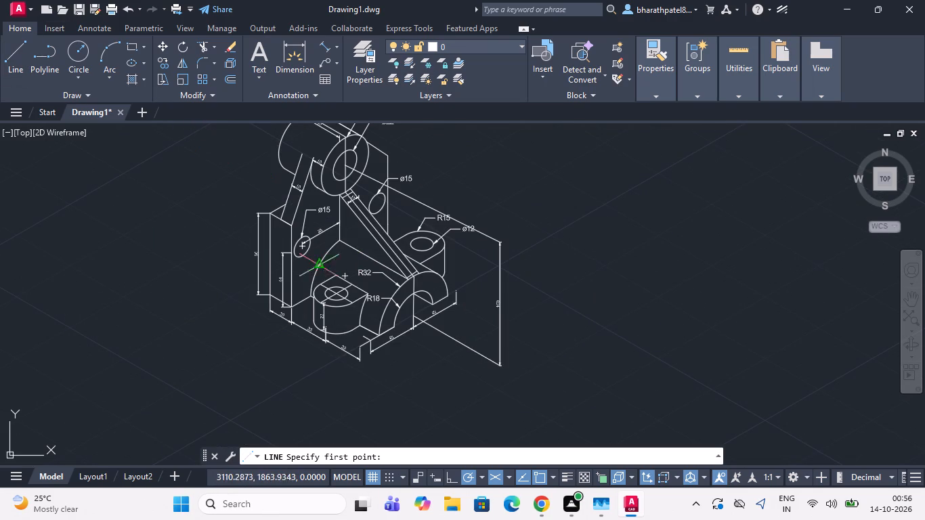
scroll(357, 281, "up", 3)
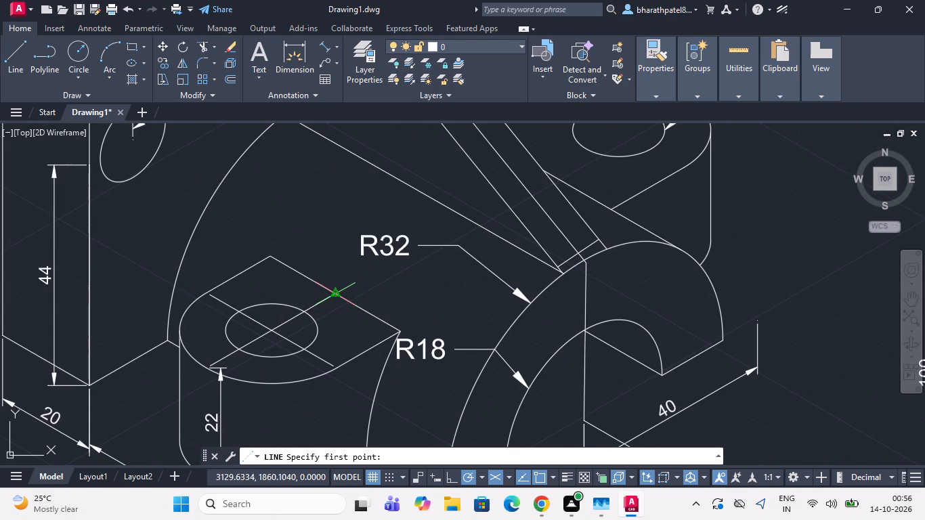
scroll(332, 297, "up", 3)
left_click(323, 294)
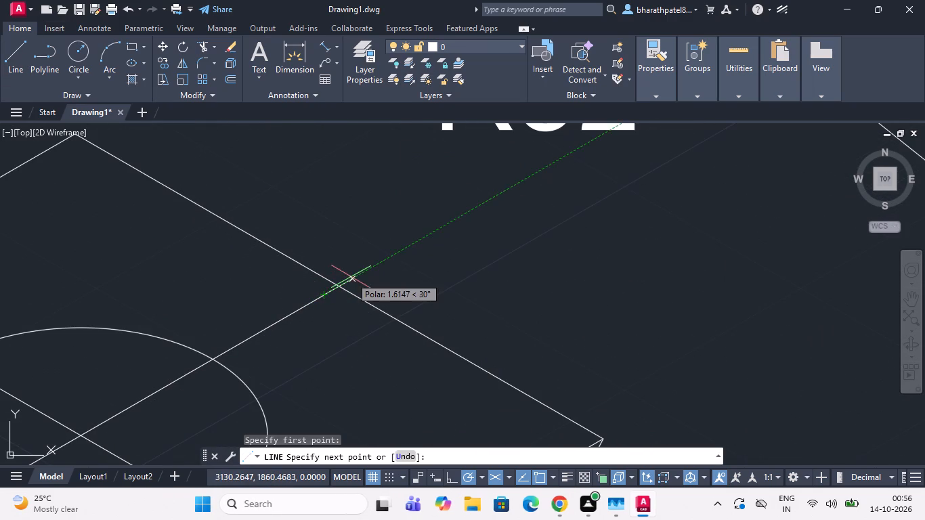
left_click(351, 277)
scroll(351, 276, "down", 3)
scroll(387, 179, "down", 3)
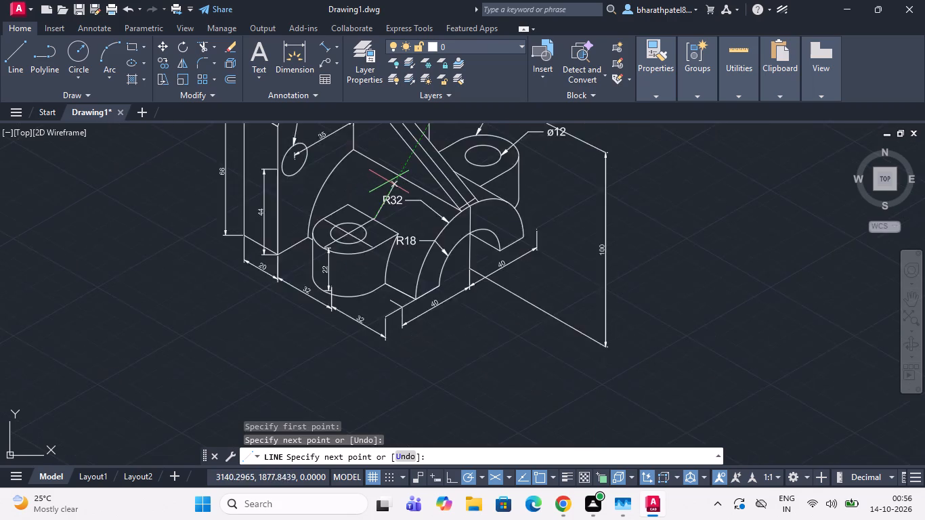
scroll(389, 182, "up", 3)
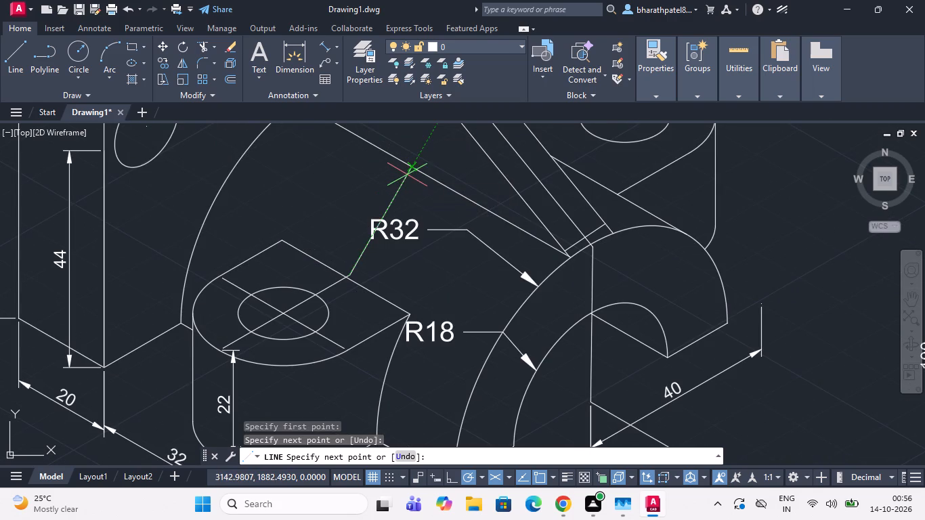
left_click(406, 175)
Continue the line straight up to the rib's near edge and across the rib to its far edge, ending the line there.
scroll(406, 175, "down", 2)
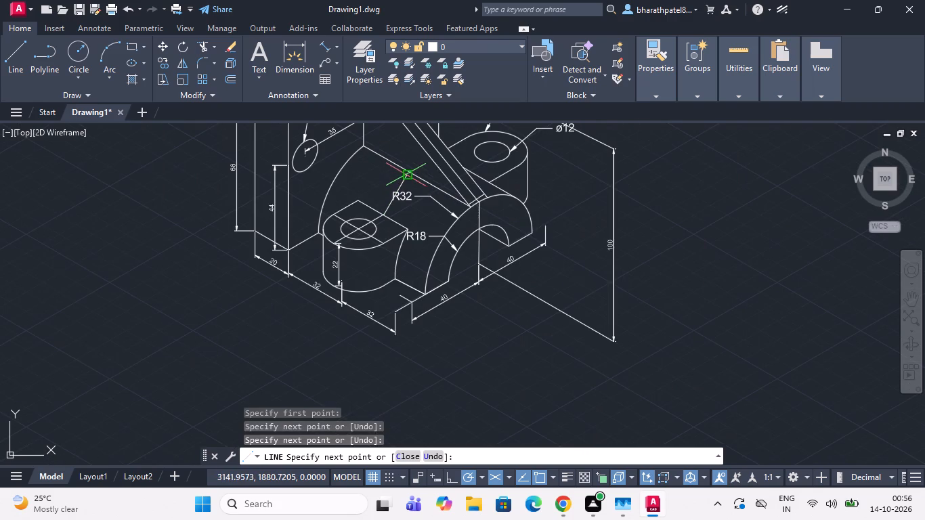
scroll(412, 158, "up", 2)
scroll(412, 158, "down", 4)
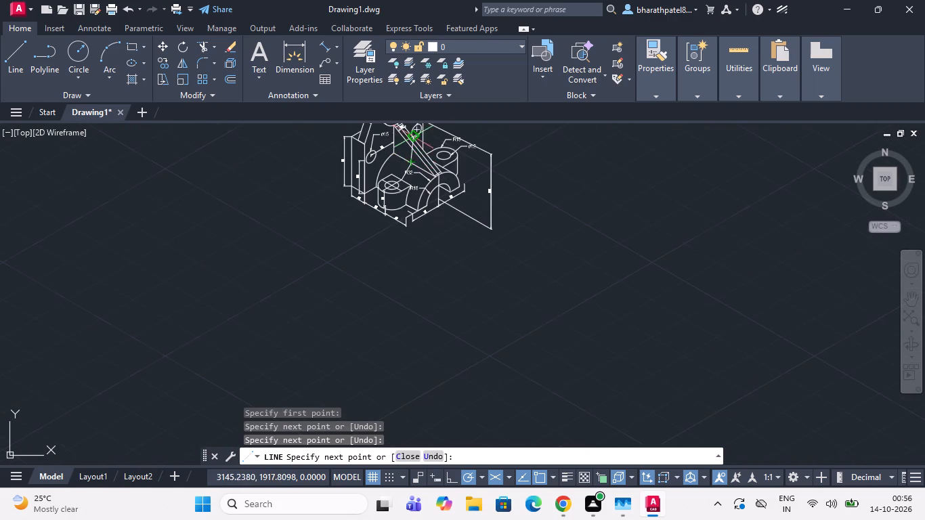
scroll(412, 140, "up", 4)
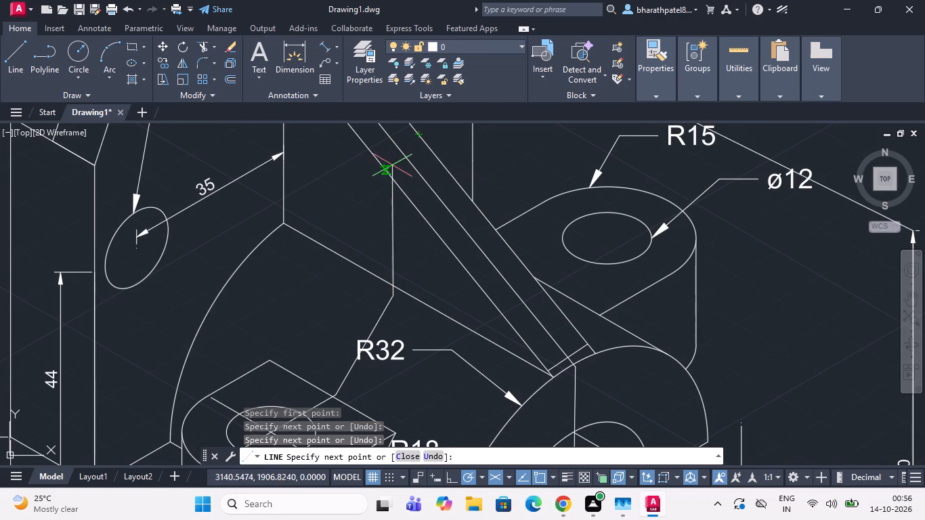
scroll(389, 173, "up", 3)
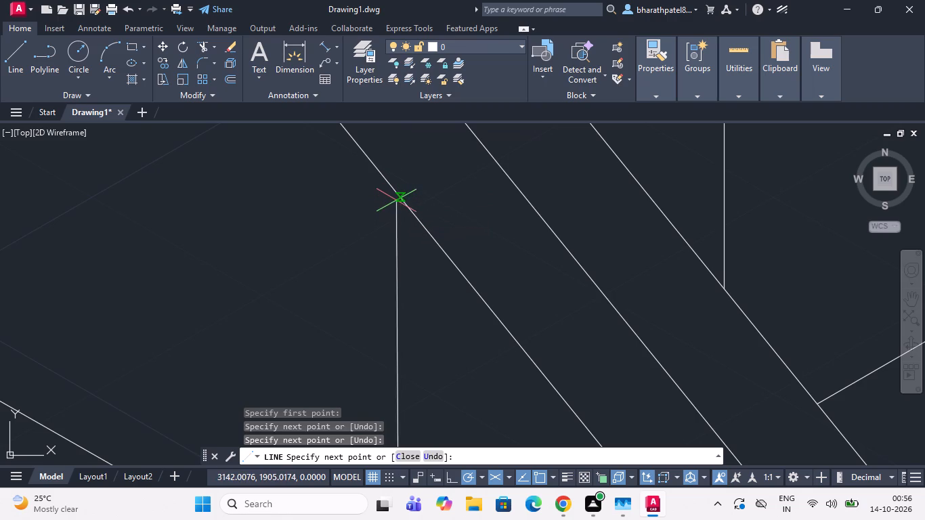
left_click(399, 193)
scroll(400, 192, "down", 3)
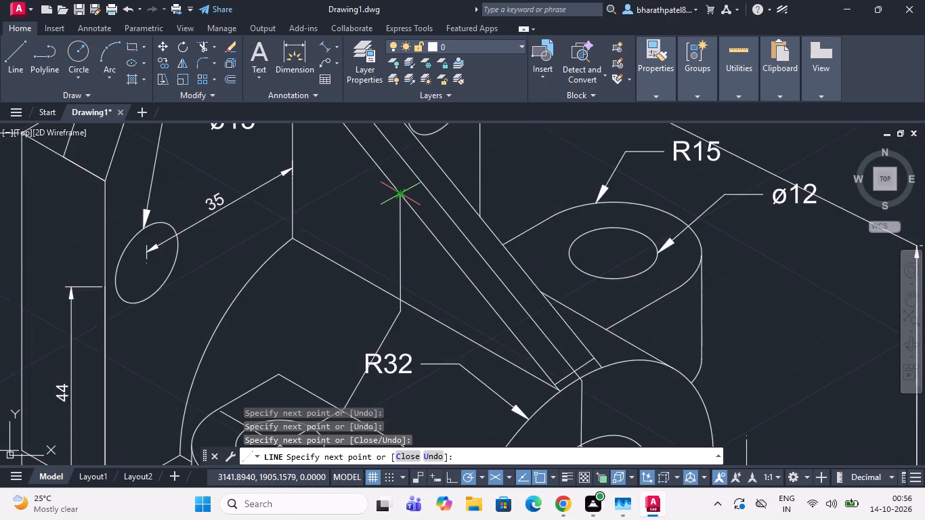
scroll(401, 194, "down", 4)
scroll(408, 177, "up", 4)
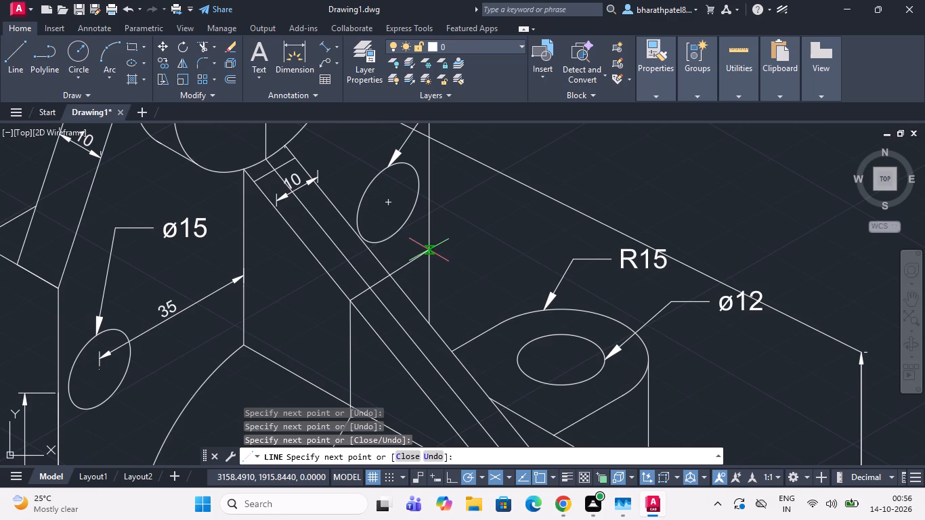
left_click(399, 271)
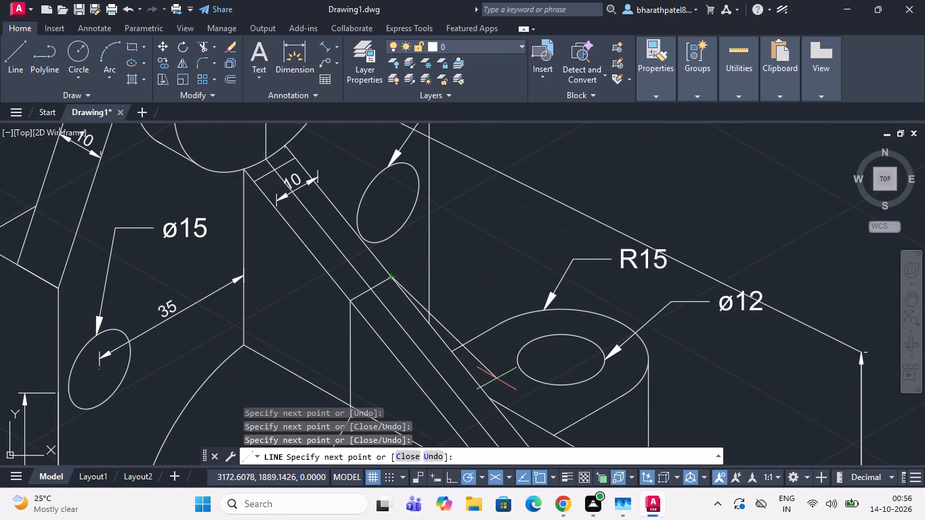
key("Escape")
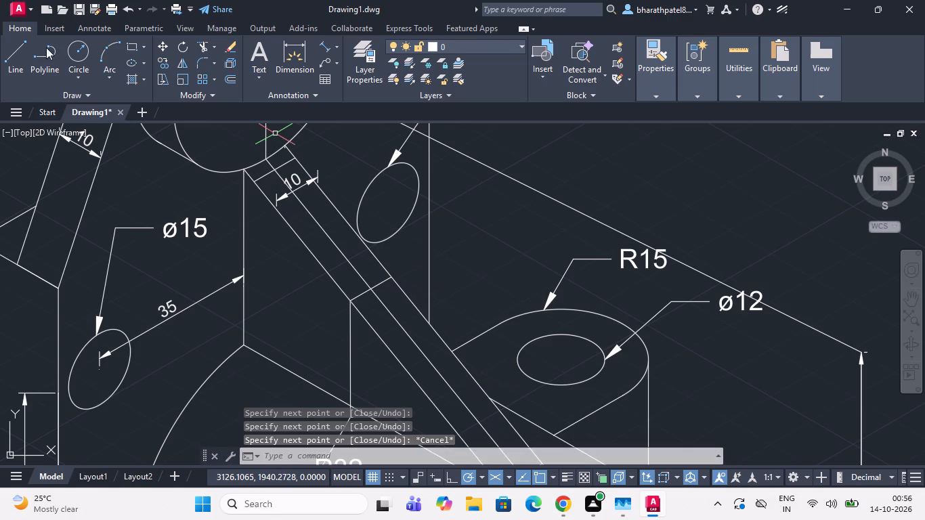
Draw a line at 210° from the rear lug's ø12 hole centre, about 16 units long, ending beside the rib's far edge.
left_click(15, 47)
scroll(356, 238, "down", 2)
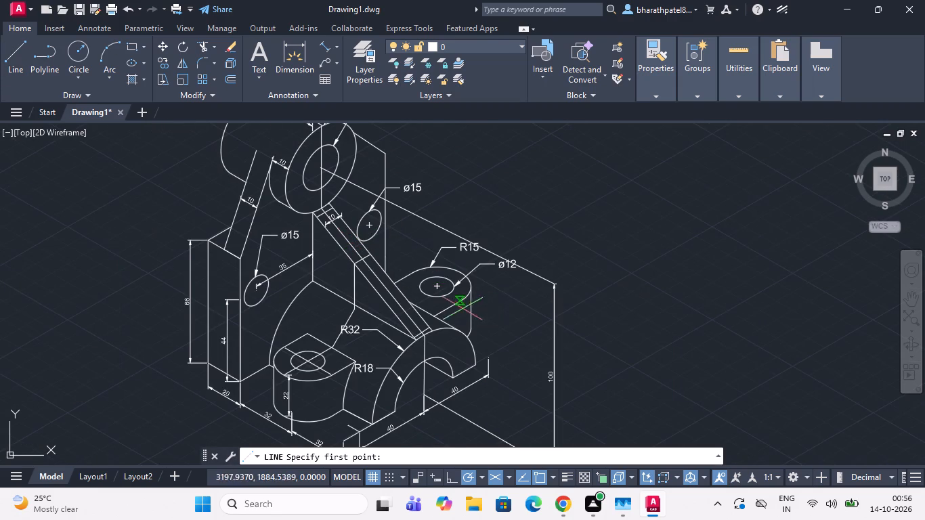
scroll(460, 307, "up", 2)
left_click(399, 258)
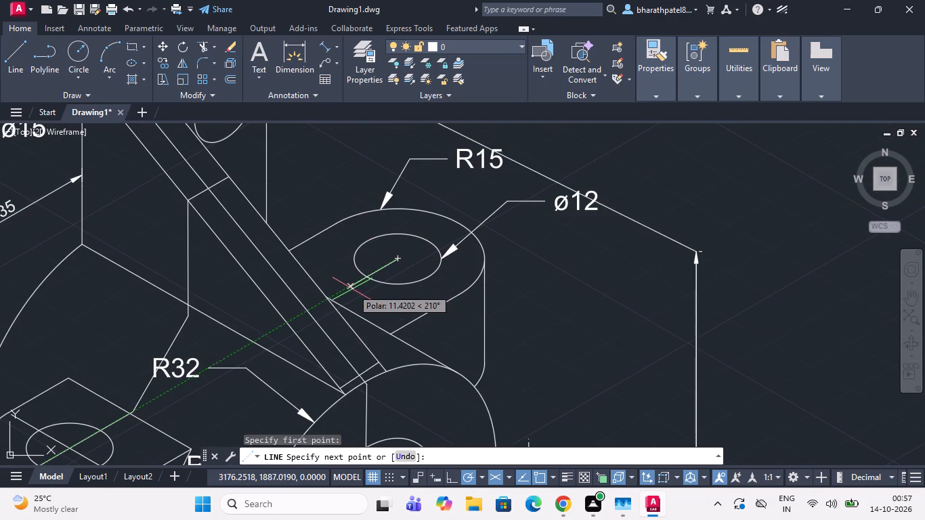
scroll(351, 288, "up", 2)
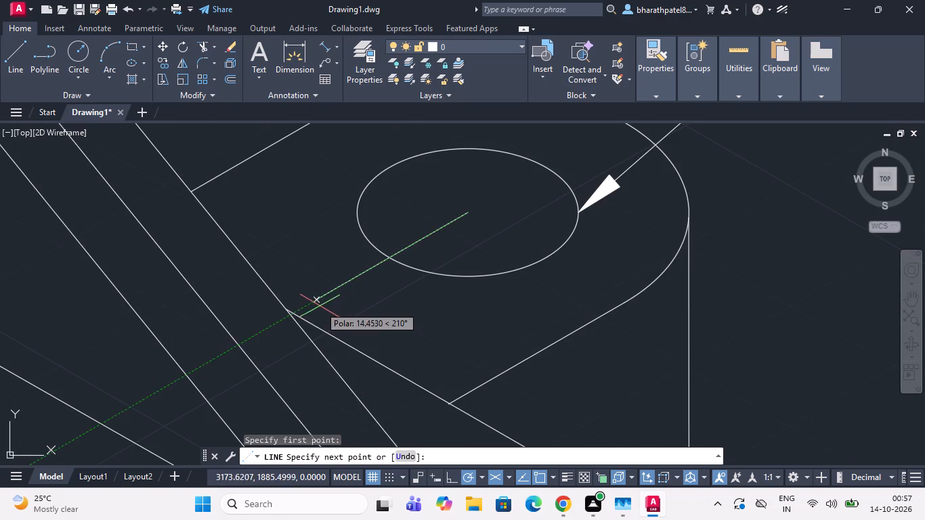
scroll(314, 307, "up", 1)
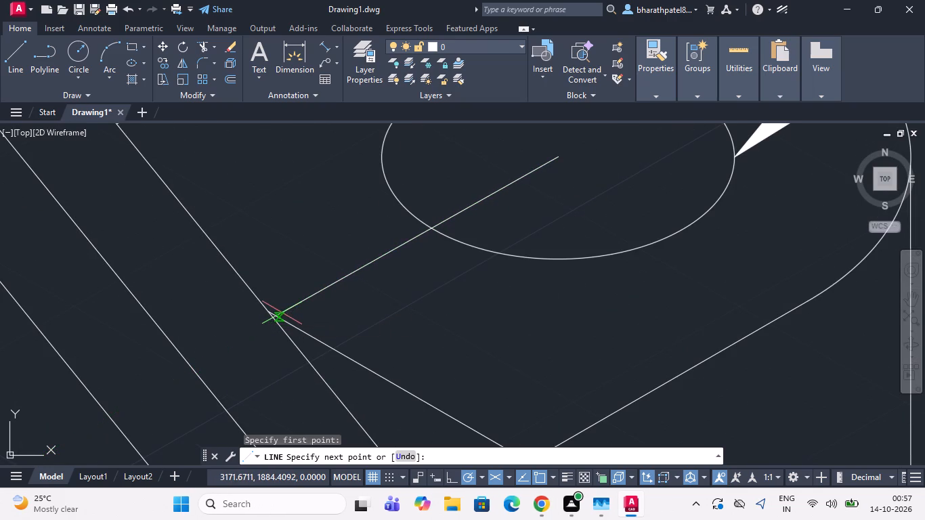
scroll(347, 263, "down", 2)
scroll(320, 280, "up", 3)
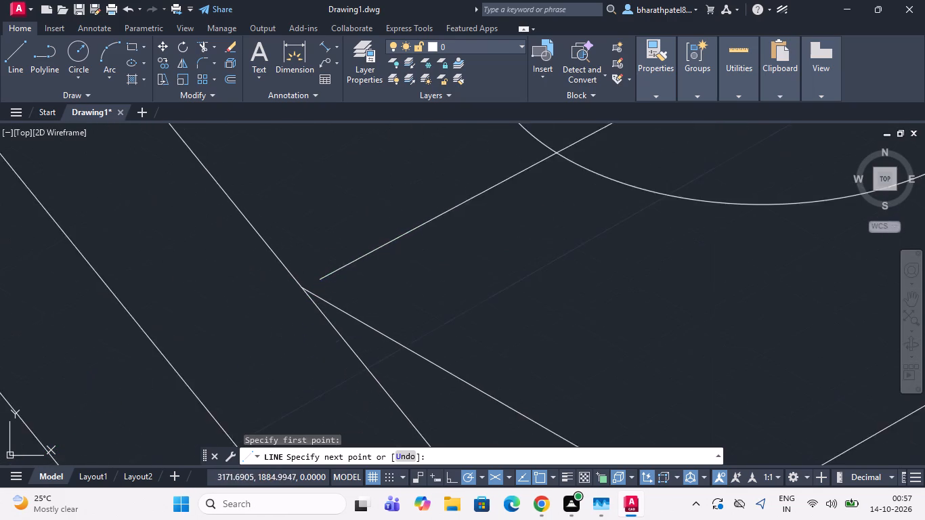
scroll(414, 272, "down", 3)
scroll(383, 275, "up", 3)
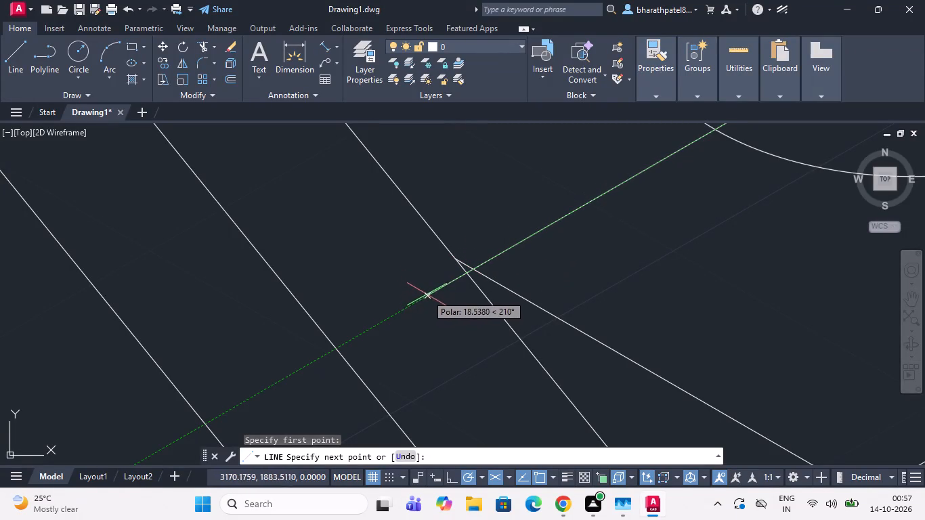
left_click(483, 261)
scroll(482, 262, "down", 2)
key("Escape")
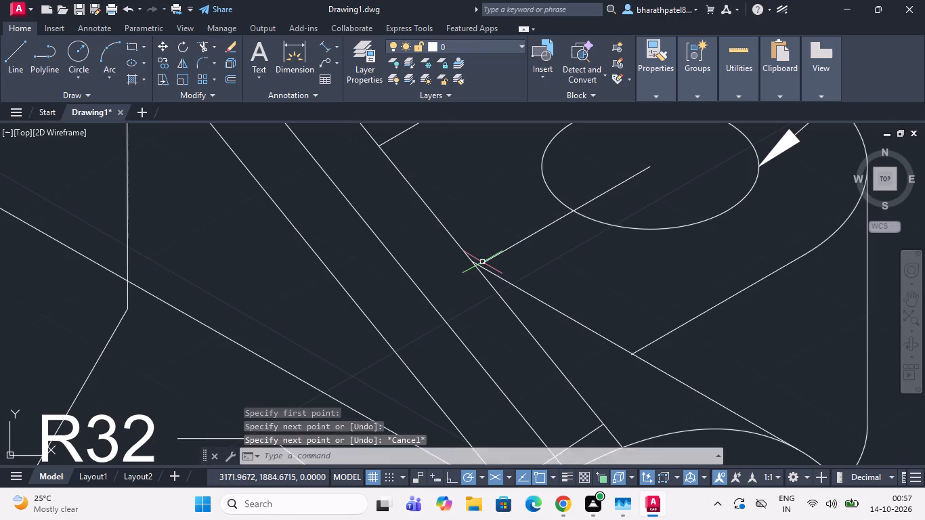
Draw a line at 30° from the rear lug's ø12 hole centre, about 19 units long, ending beyond the lug's rounded edge.
scroll(482, 262, "down", 3)
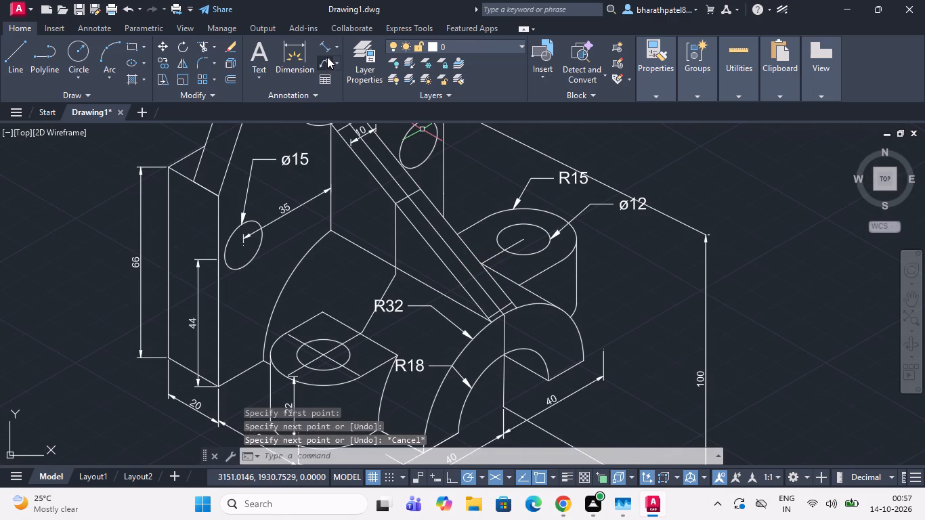
left_click_drag(9, 51, 8, 51)
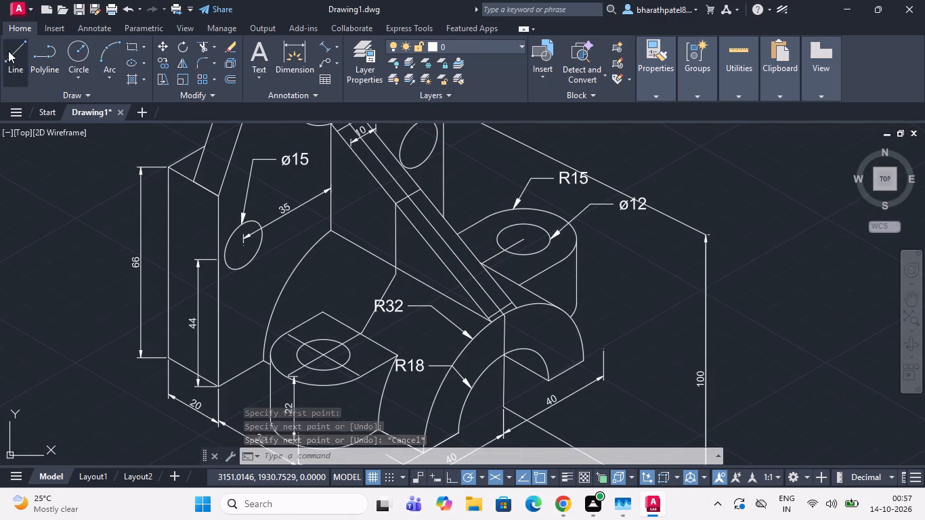
left_click_drag(8, 51, 16, 65)
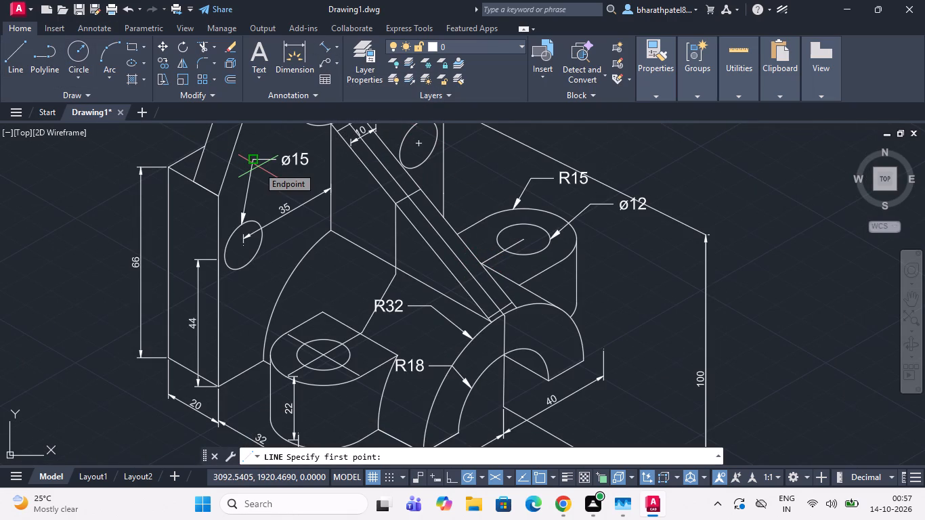
scroll(567, 190, "down", 4)
scroll(528, 226, "up", 1)
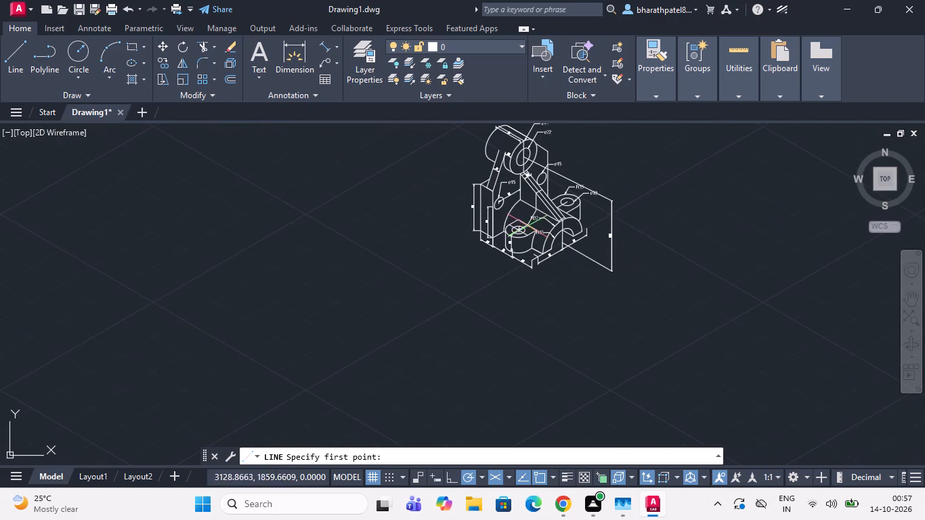
scroll(613, 177, "up", 2)
scroll(525, 163, "up", 1)
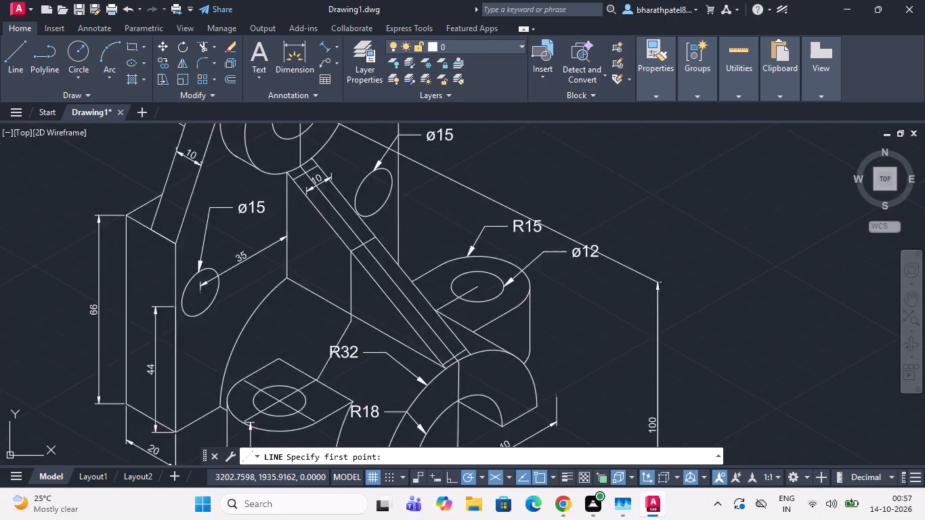
scroll(525, 163, "up", 2)
scroll(429, 337, "down", 2)
scroll(444, 427, "up", 2)
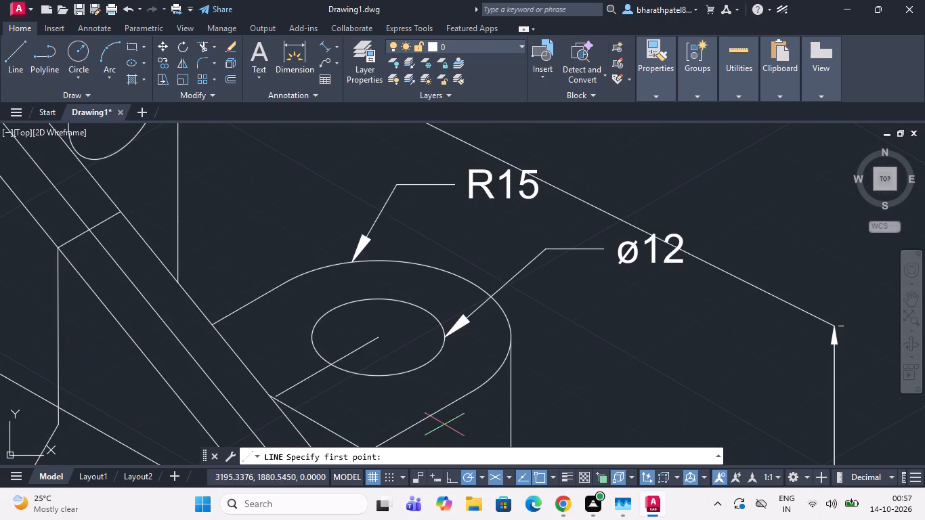
left_click(379, 341)
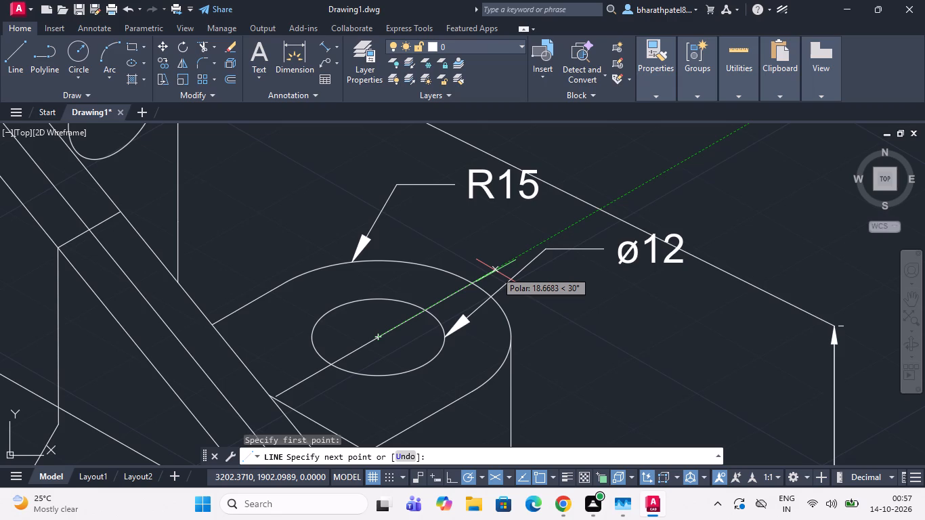
left_click(500, 264)
key("Escape")
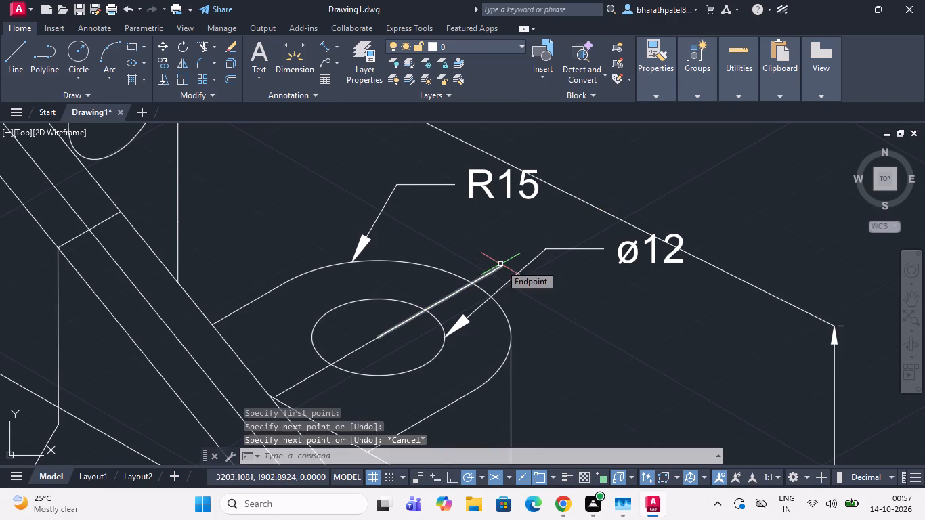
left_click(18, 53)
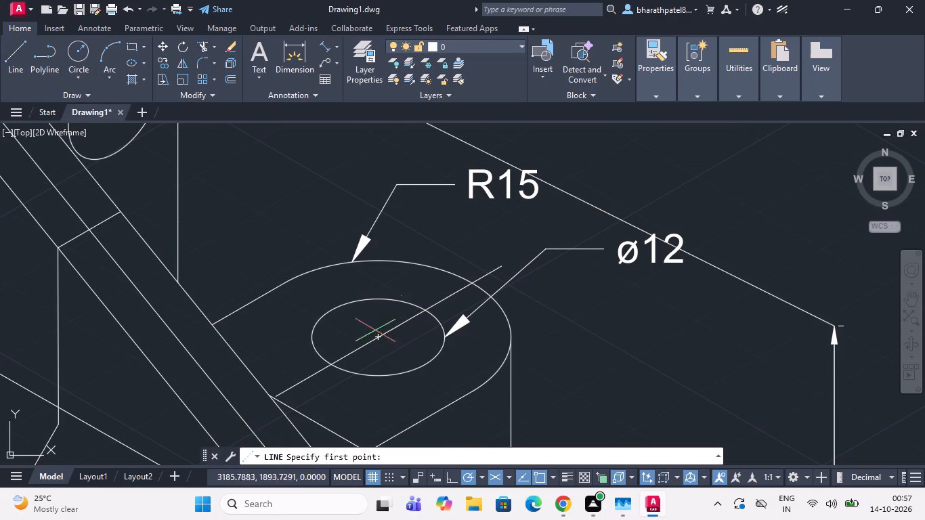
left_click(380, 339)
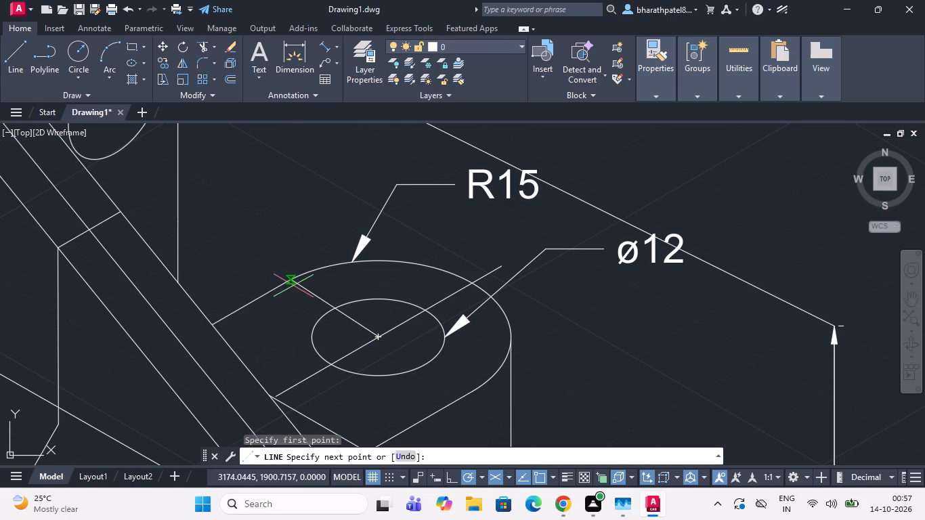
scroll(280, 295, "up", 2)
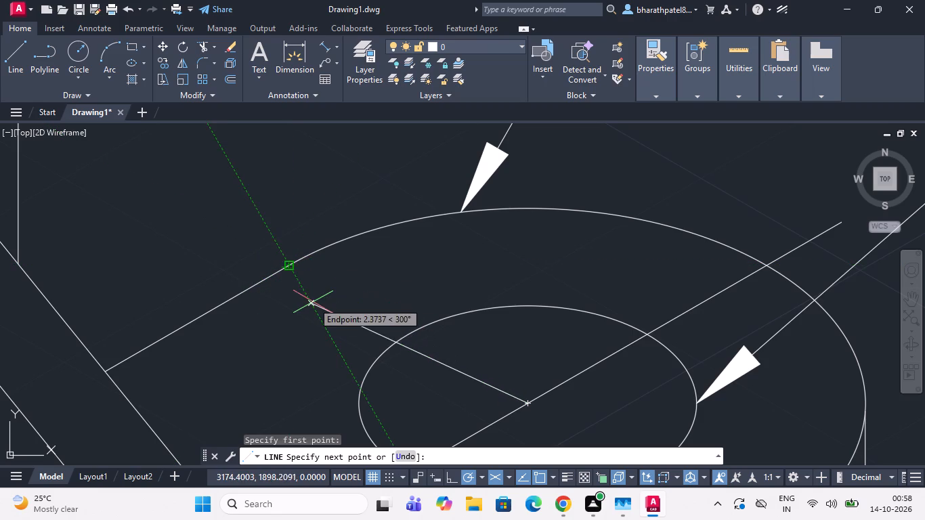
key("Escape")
Draw the rear lug hole's crossing centre line from its centre, about 14 units at 150° and about 15 units at 330° to the lug's edge.
key("space")
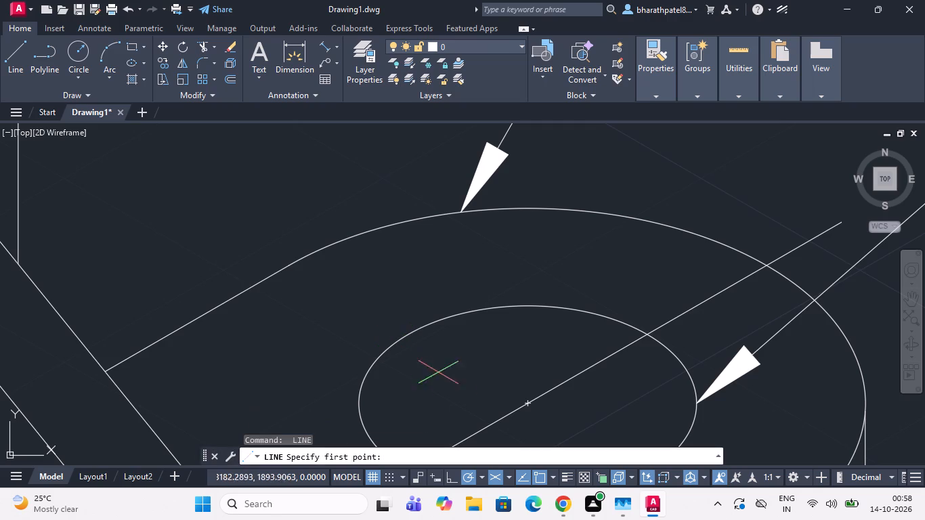
left_click_drag(530, 403, 525, 396)
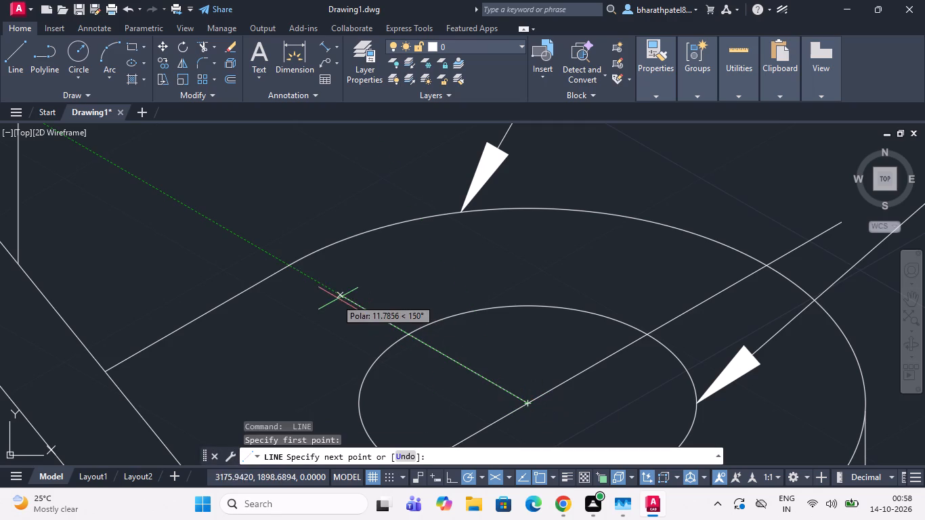
left_click(295, 273)
key("Escape")
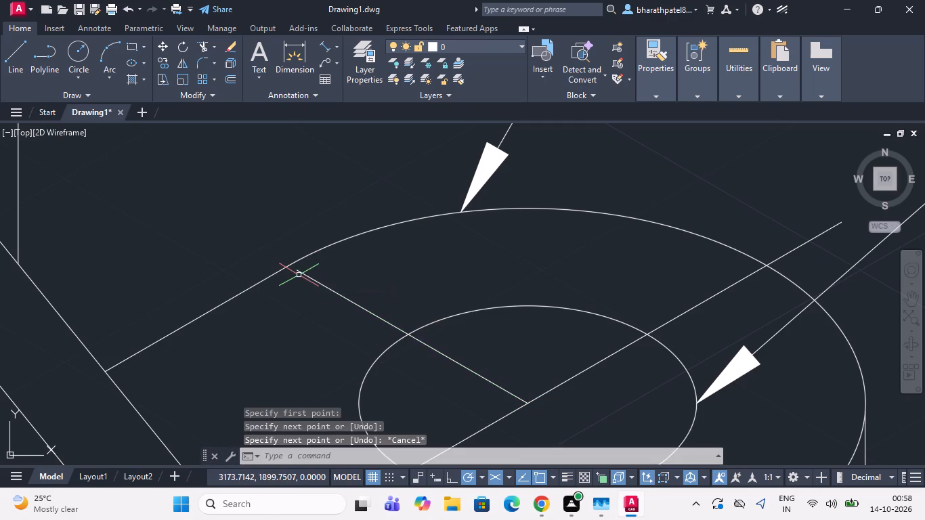
scroll(371, 358, "down", 4)
scroll(462, 424, "up", 1)
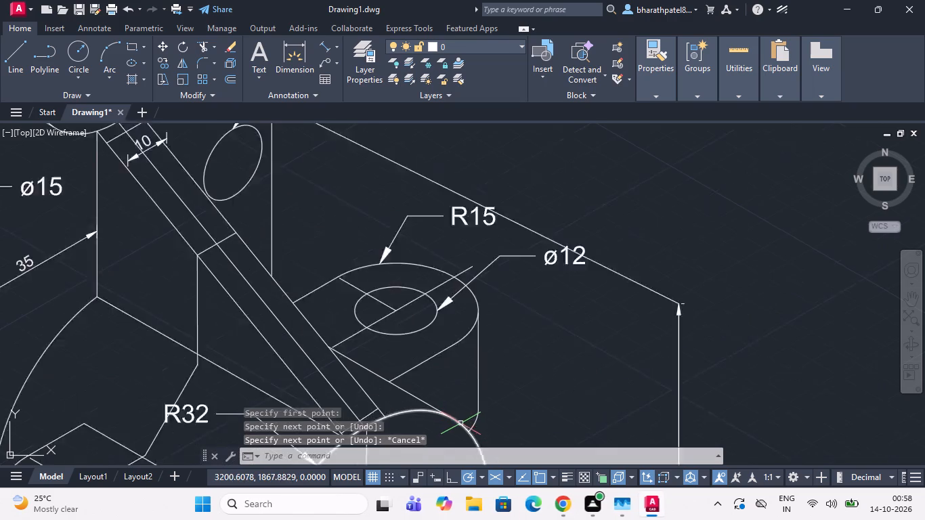
scroll(459, 420, "up", 1)
key("space")
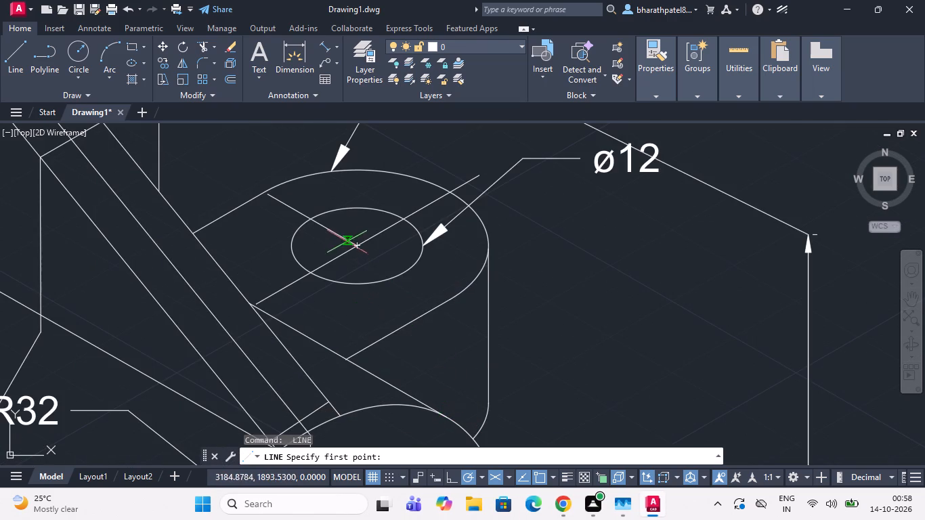
left_click(358, 244)
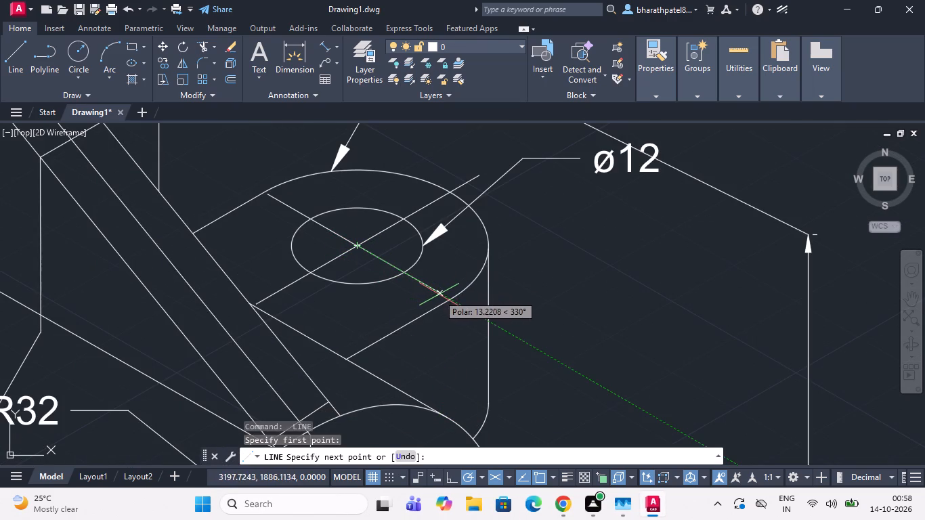
left_click(444, 294)
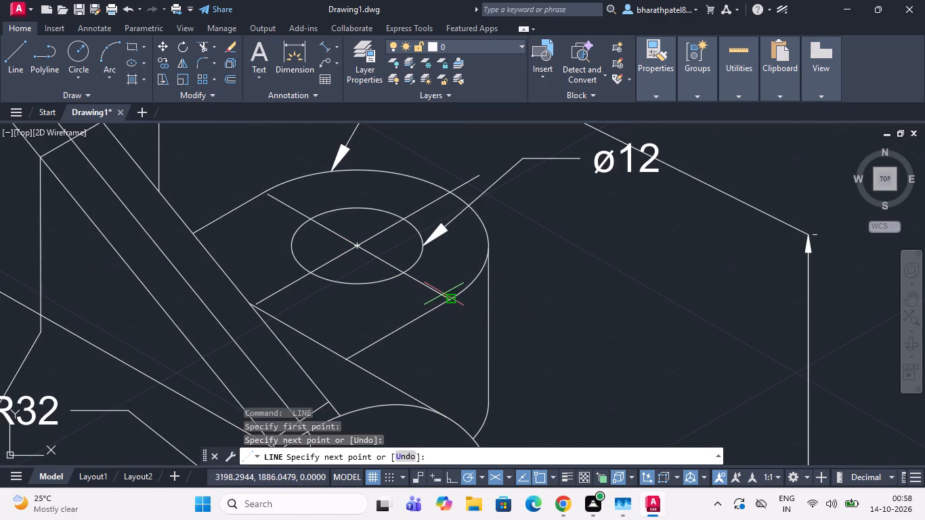
key("Escape")
Draw a vertical line about 16 units down from the crossing centre line's end on the rear lug's edge, ending near the arch.
scroll(467, 273, "down", 2)
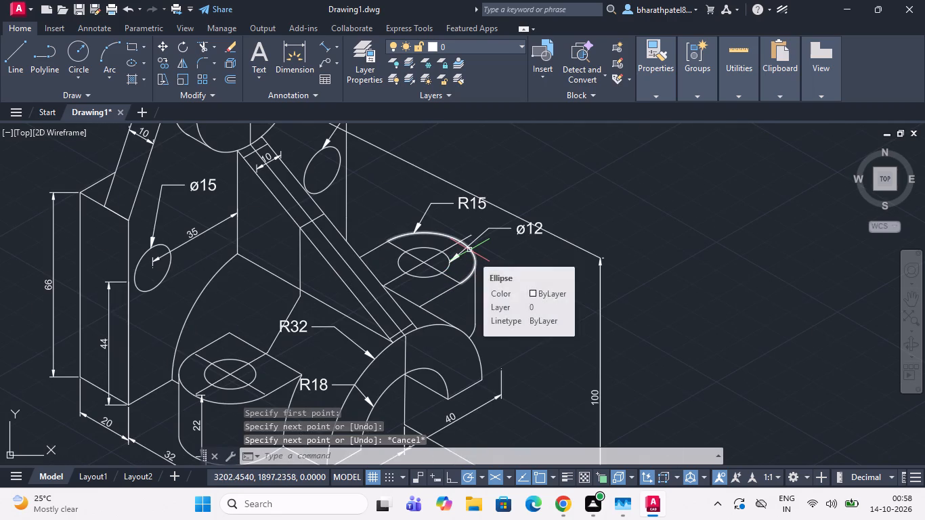
left_click(12, 66)
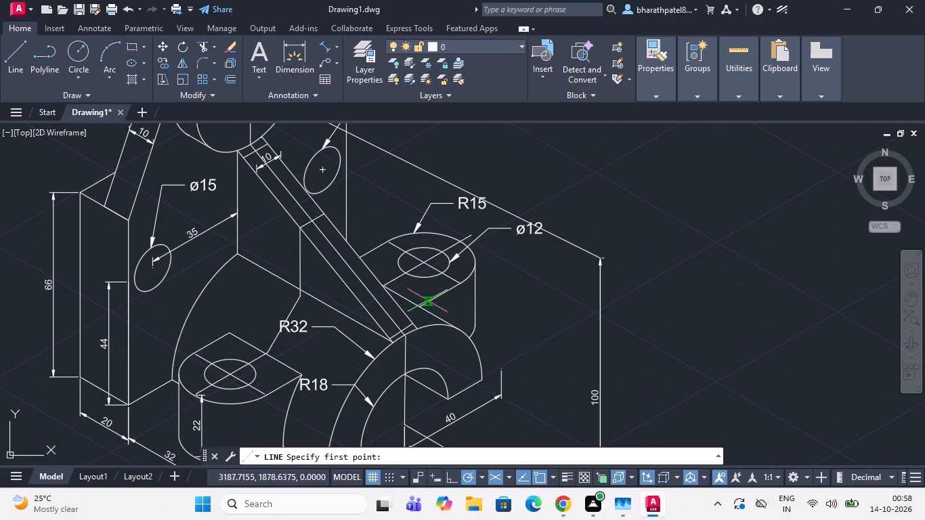
scroll(459, 310, "up", 3)
left_click(455, 200)
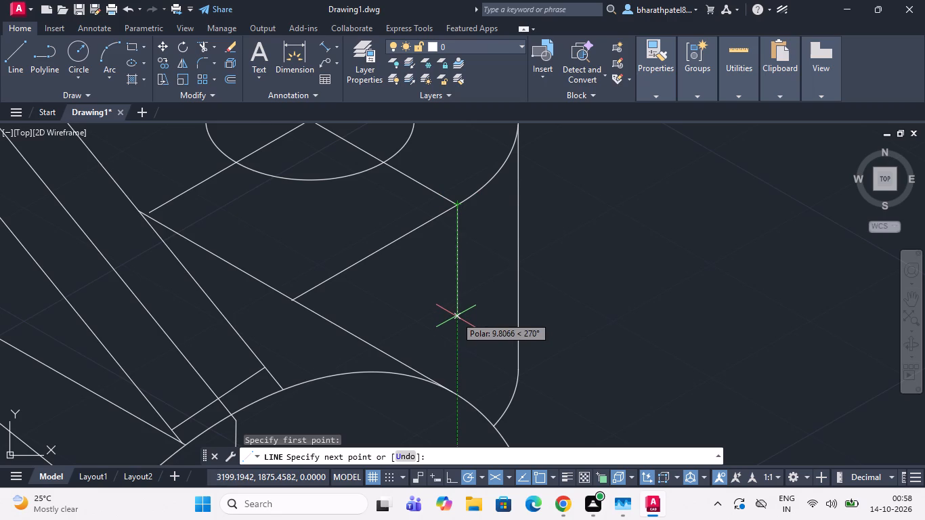
left_click(461, 387)
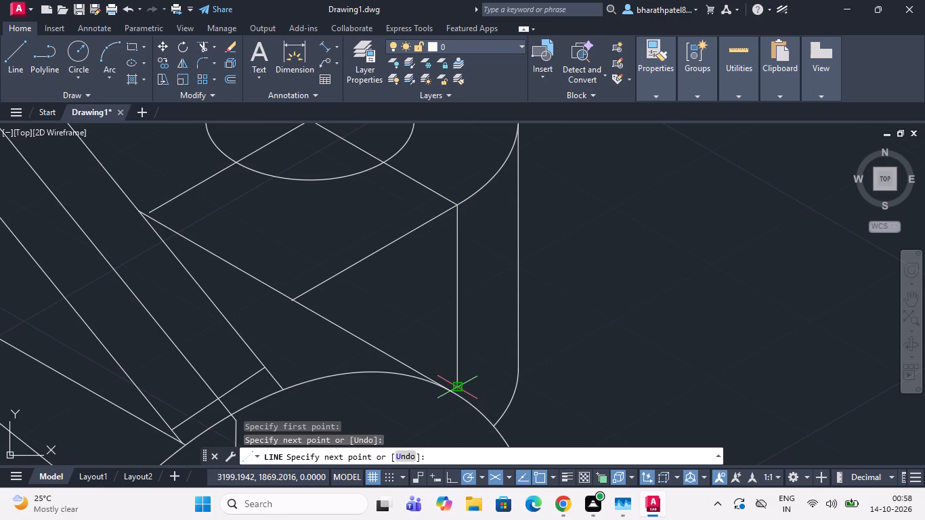
key("Escape")
Draw a line at 90° from the centre of the ø15 hole with the 35 dimension, about 8 units long, ending just above the hole.
scroll(483, 336, "down", 2)
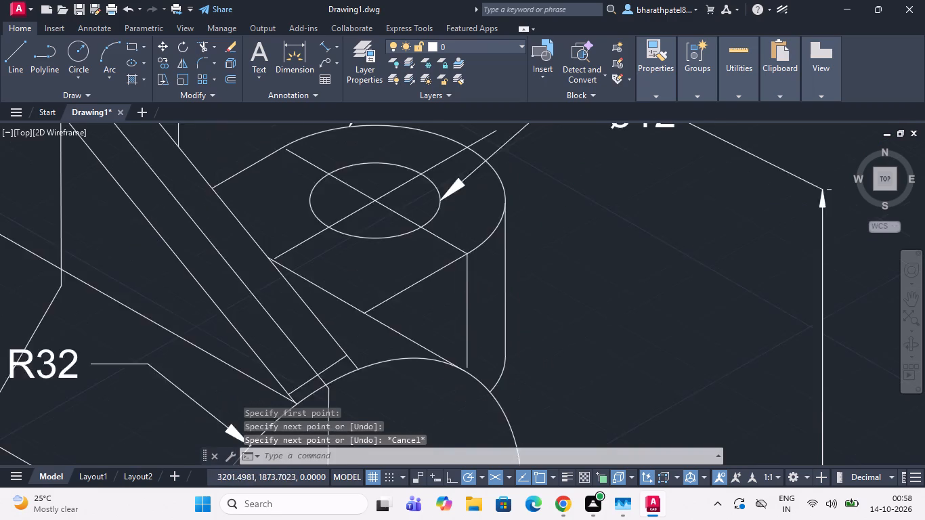
scroll(501, 334, "down", 1)
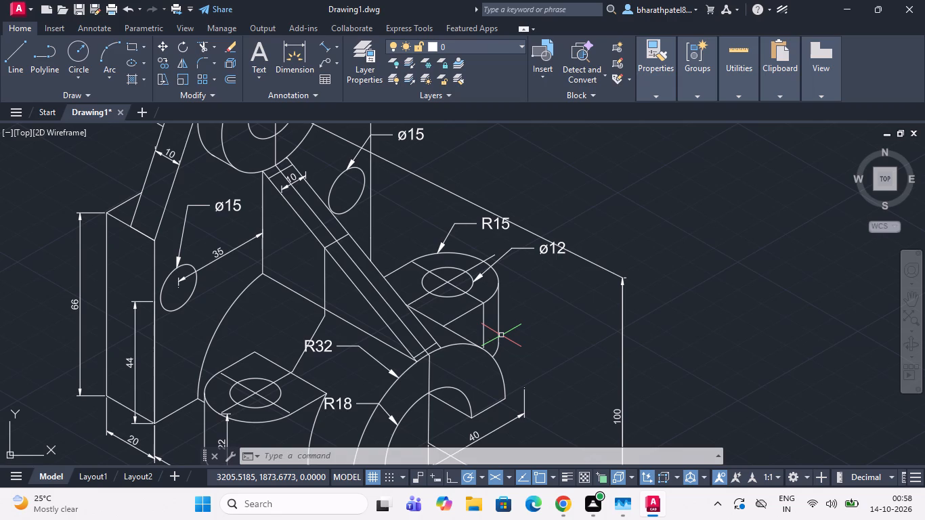
scroll(505, 287, "down", 2)
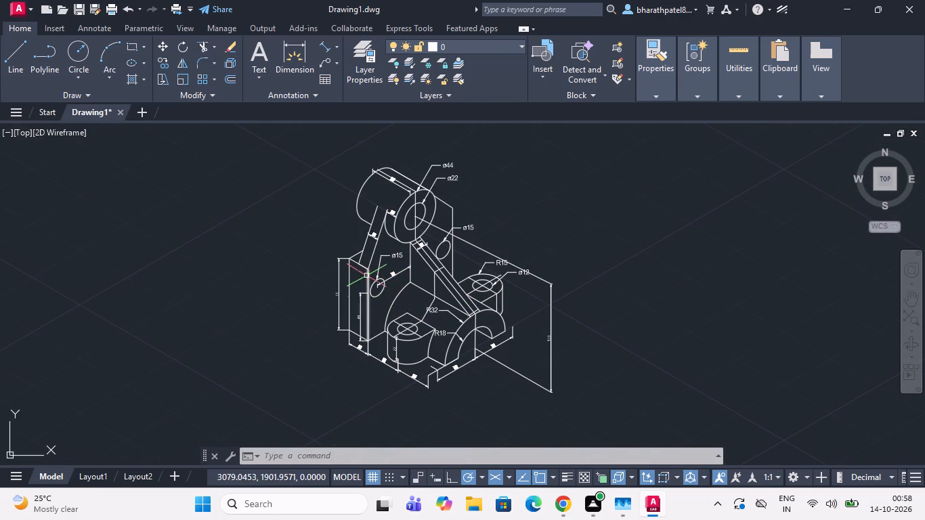
scroll(366, 276, "up", 3)
left_click(8, 55)
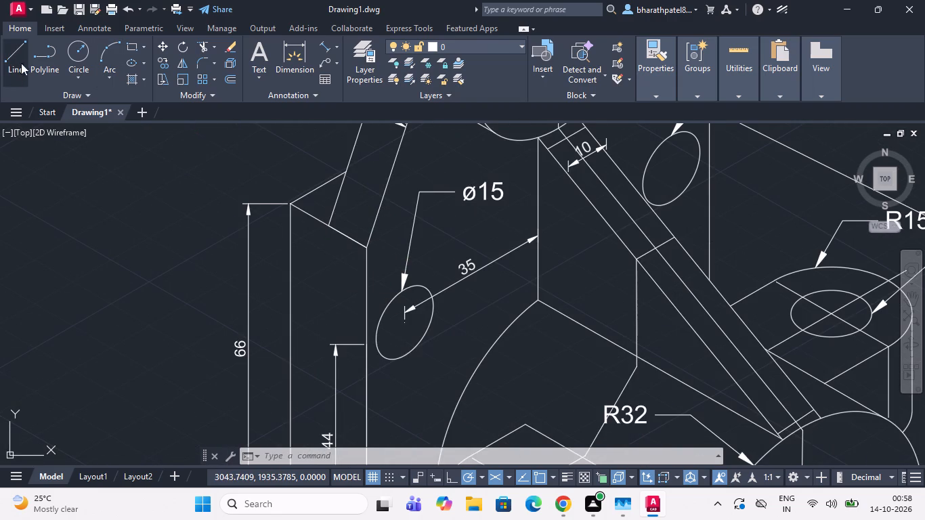
scroll(386, 328, "up", 3)
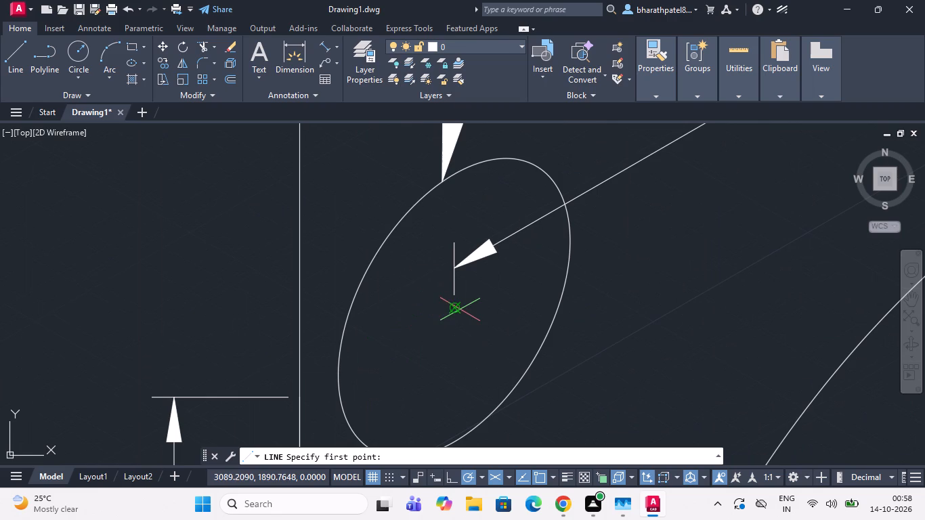
left_click(451, 307)
scroll(451, 307, "down", 3)
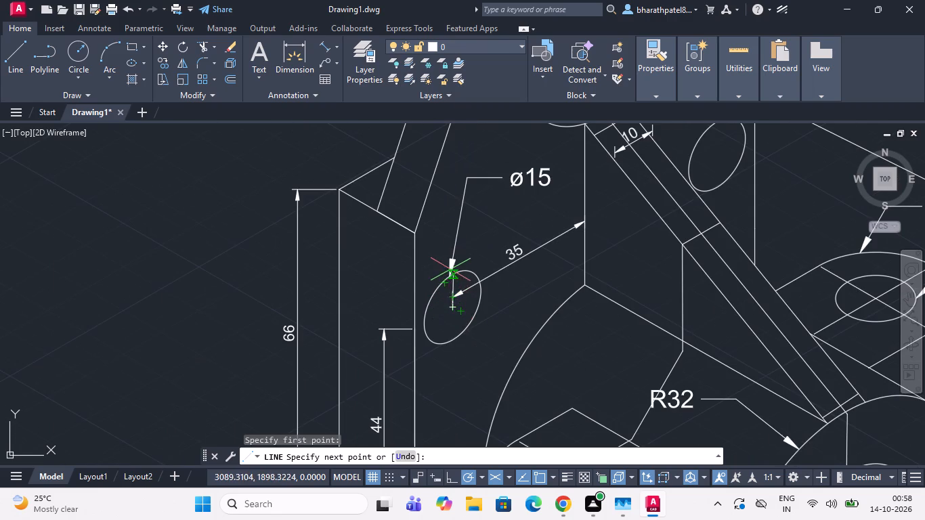
scroll(451, 269, "up", 3)
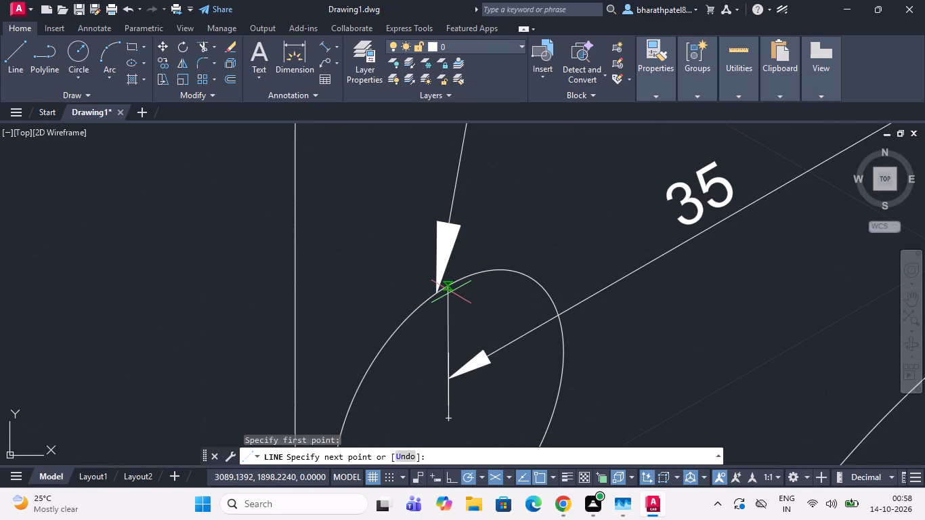
scroll(441, 291, "up", 3)
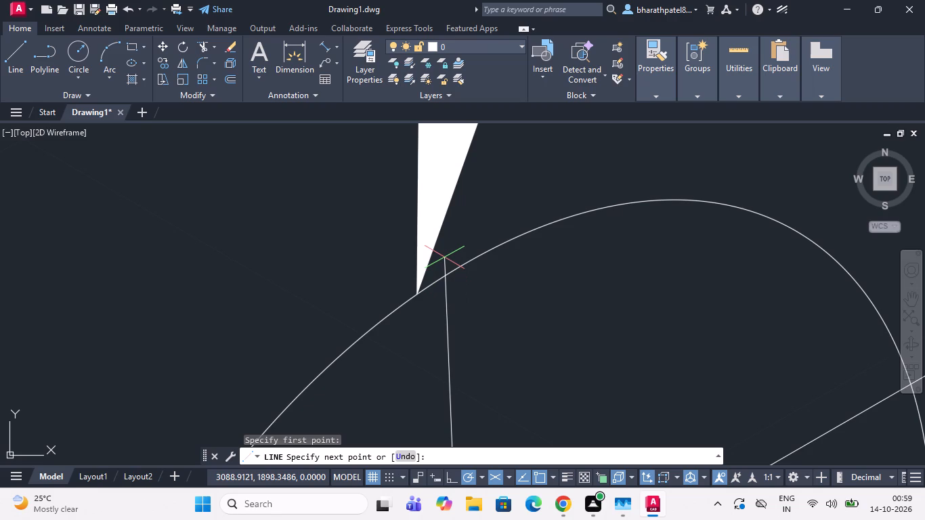
scroll(437, 272, "down", 1)
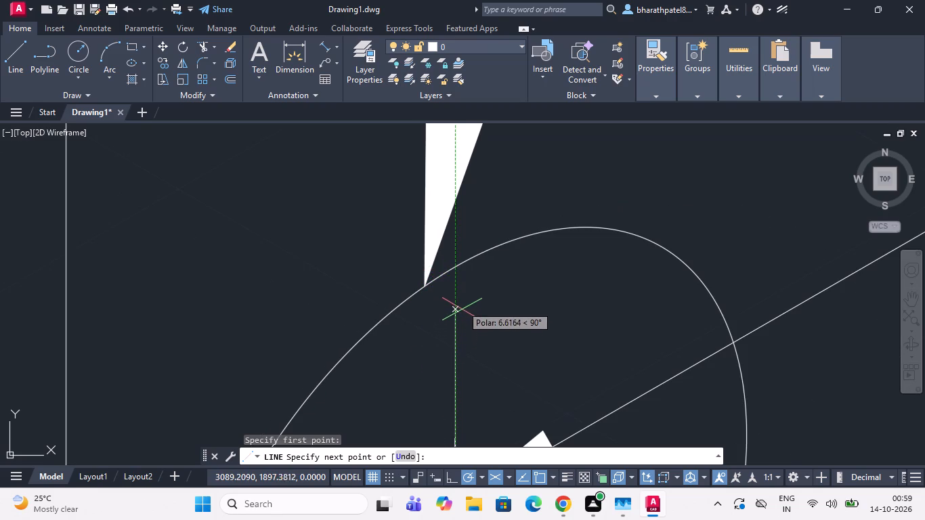
left_click(452, 246)
scroll(452, 246, "down", 3)
key("Escape")
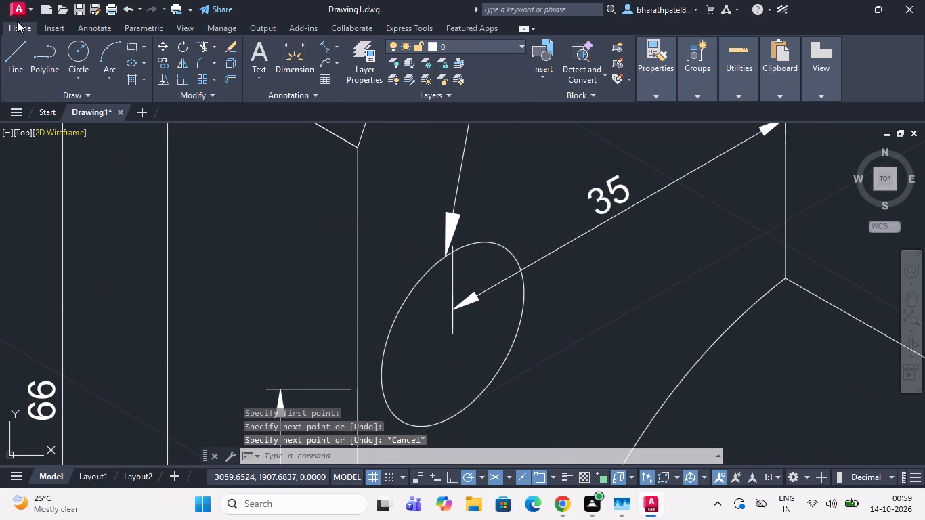
Draw a line at 270° from the same ø15 hole's centre, about 8 units long, ending just below the hole.
left_click(10, 51)
scroll(437, 257, "down", 2)
scroll(439, 318, "up", 3)
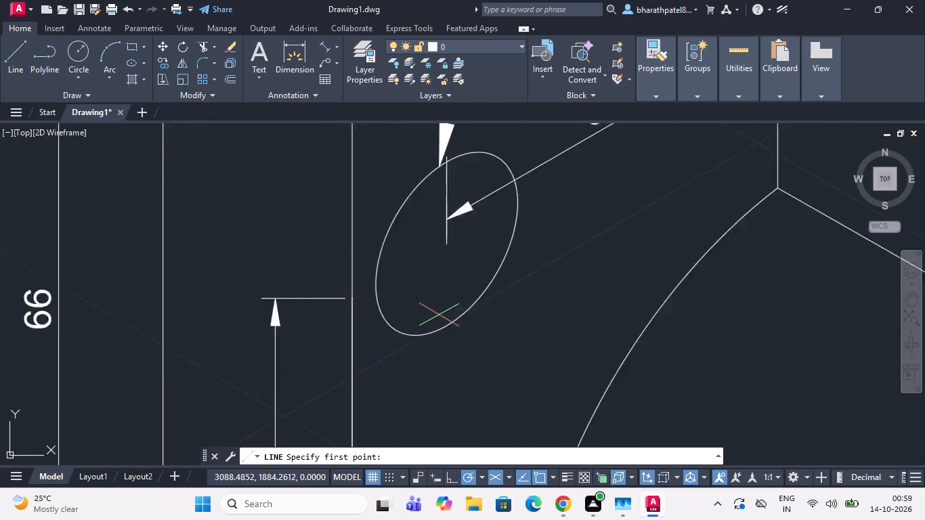
left_click_drag(450, 198, 450, 215)
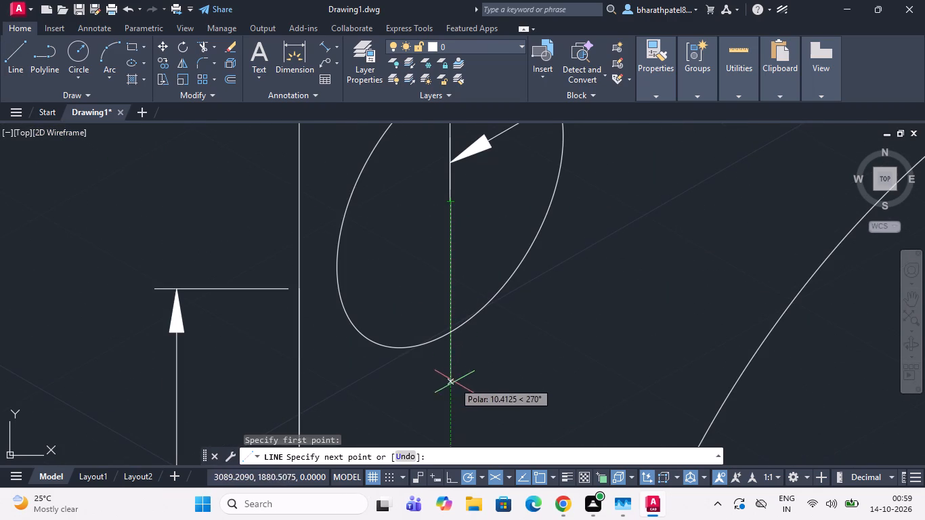
left_click(451, 344)
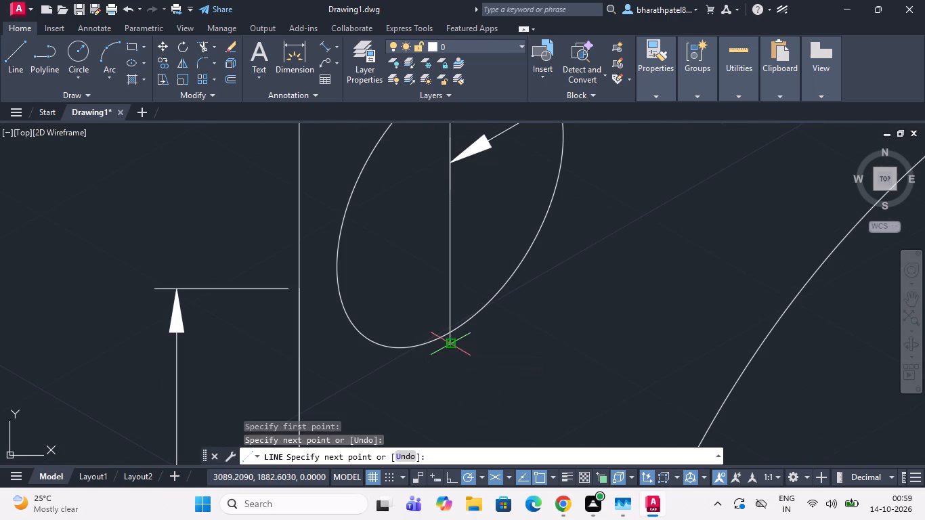
Draw the crossing centre line from the centre of the ø15 hole with the 35 dimension, about 9 units at 210° and 9 units at 30°.
key("Escape")
left_click_drag(9, 49, 20, 58)
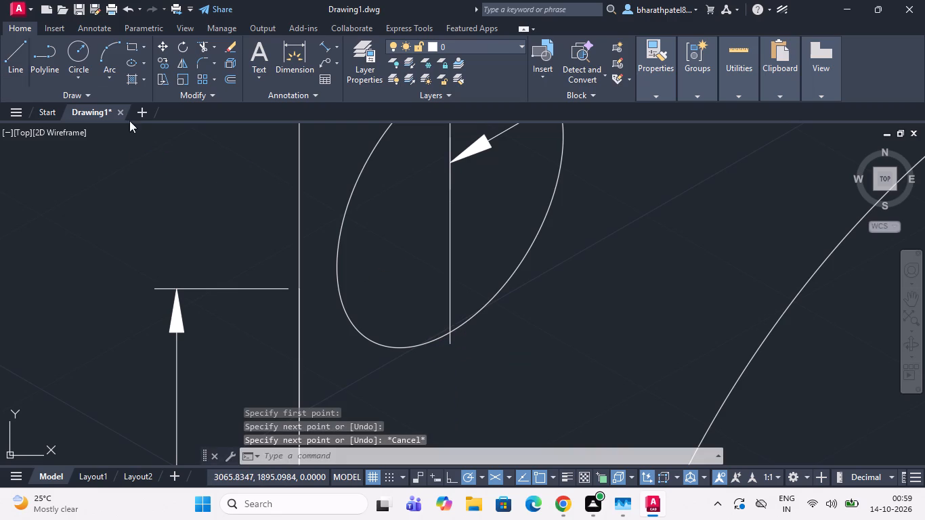
left_click(454, 200)
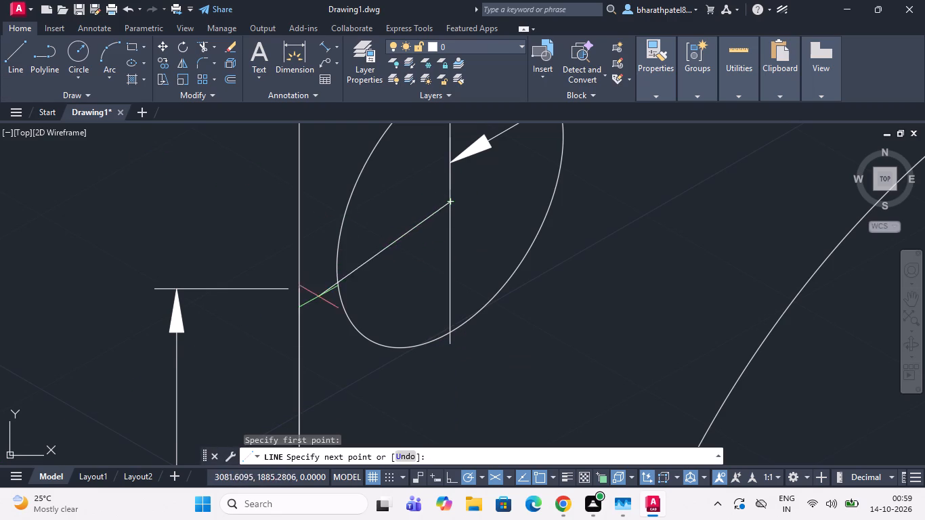
left_click(318, 278)
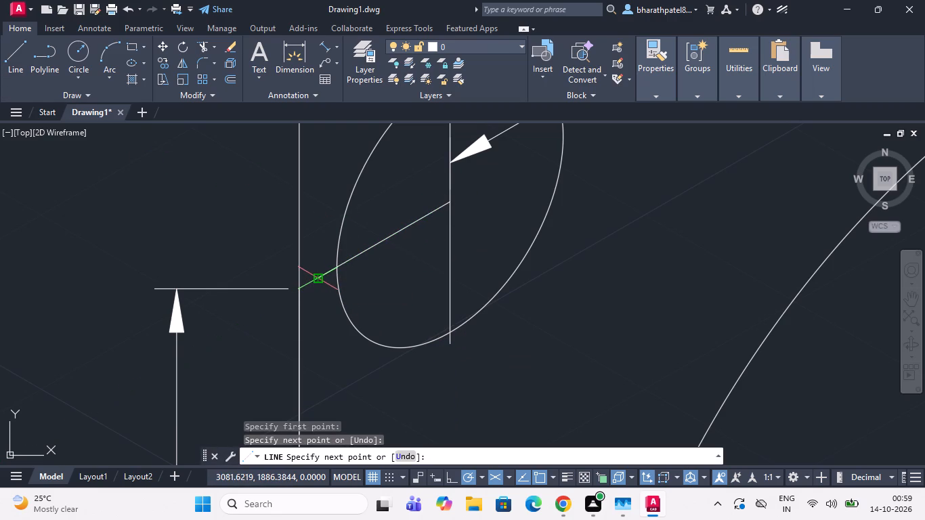
key("Escape")
left_click(6, 53)
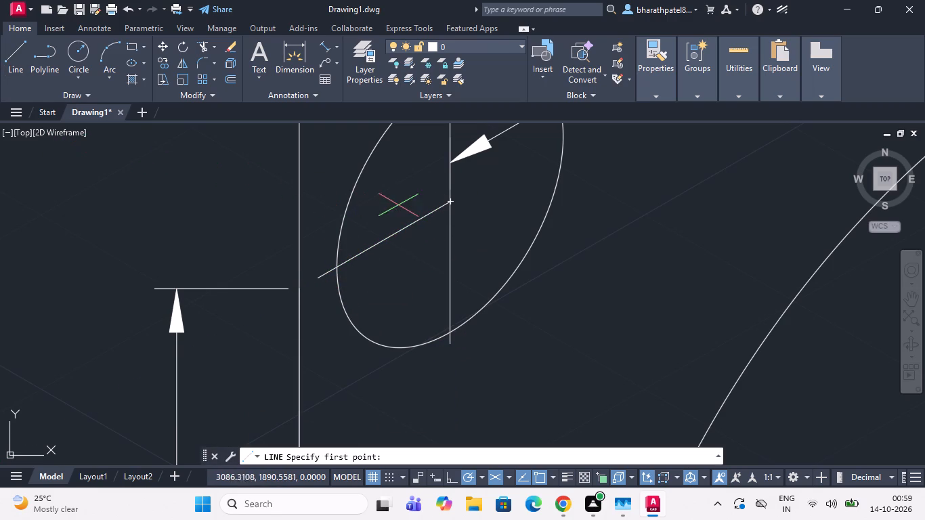
left_click(452, 202)
scroll(452, 202, "down", 3)
scroll(485, 181, "up", 1)
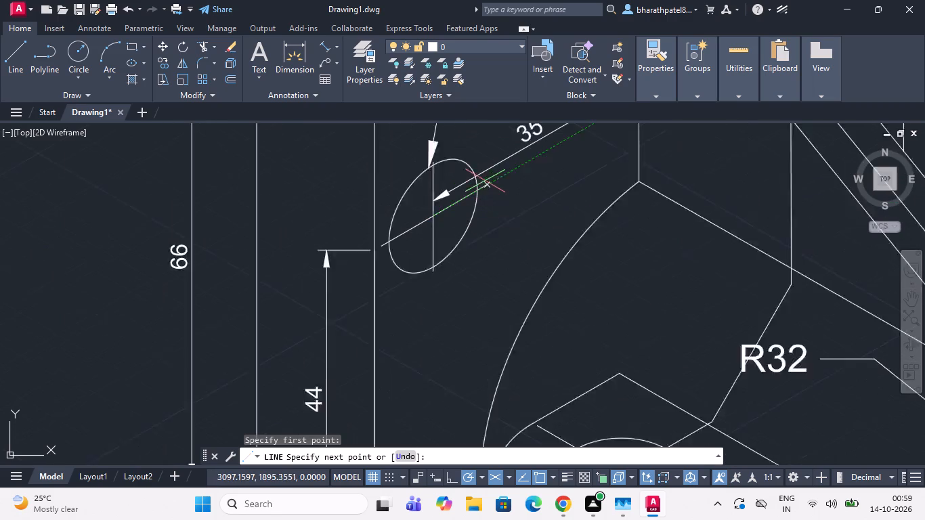
scroll(485, 181, "up", 1)
left_click(486, 187)
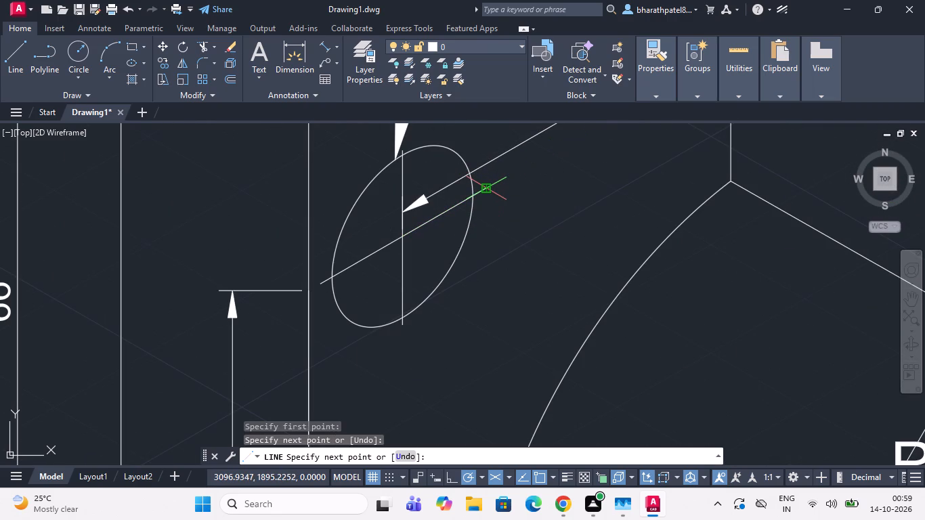
key("Escape")
Draw a line at 30° from the centre of the ø15 hole beside the inclined rib, about 9 units long, ending just past the hole.
scroll(482, 188, "down", 5)
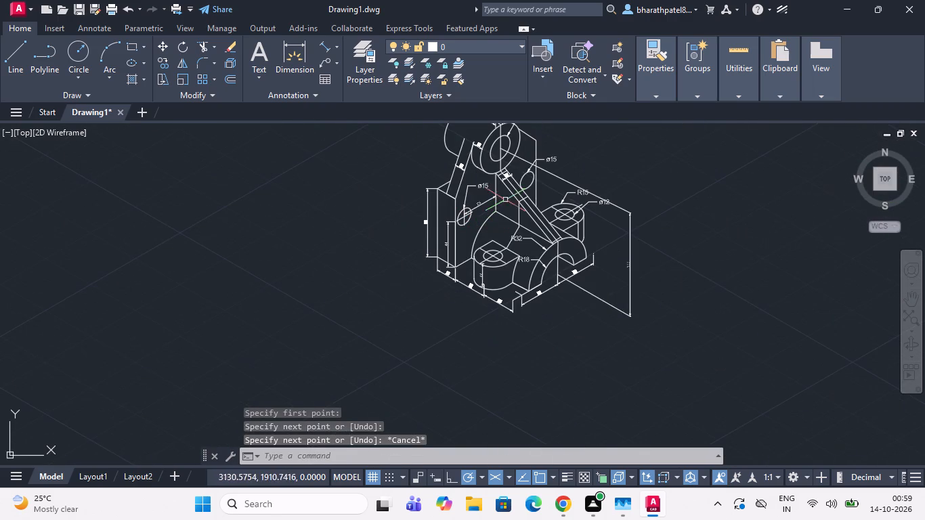
scroll(526, 171, "up", 3)
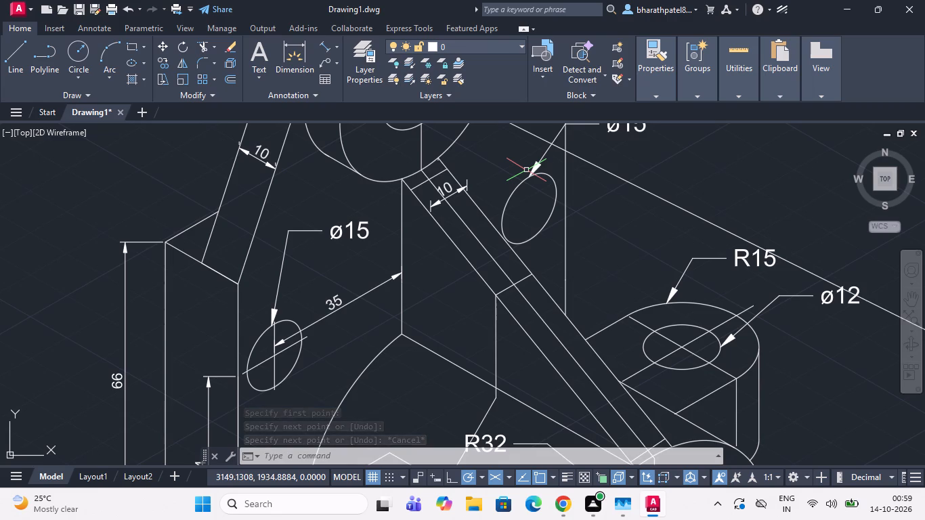
left_click(6, 55)
scroll(589, 225, "down", 1)
scroll(598, 226, "up", 4)
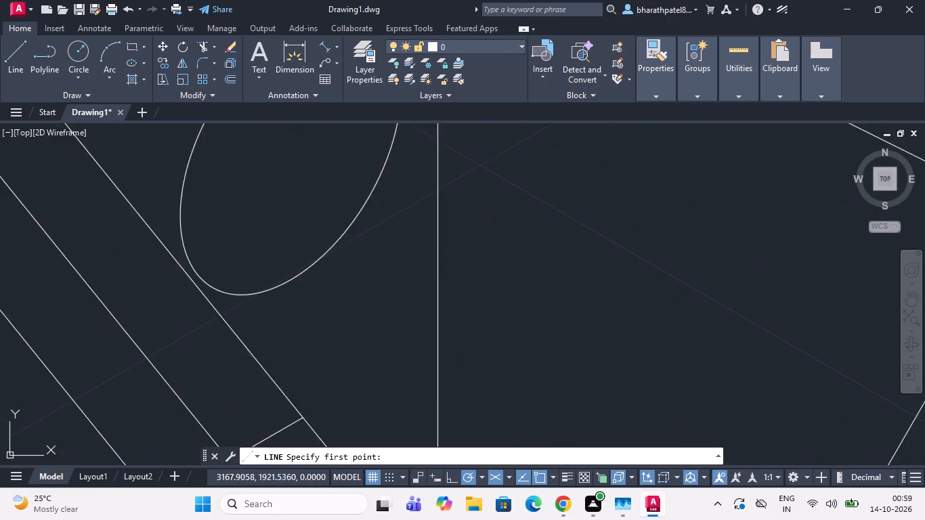
scroll(598, 224, "down", 3)
scroll(578, 180, "up", 3)
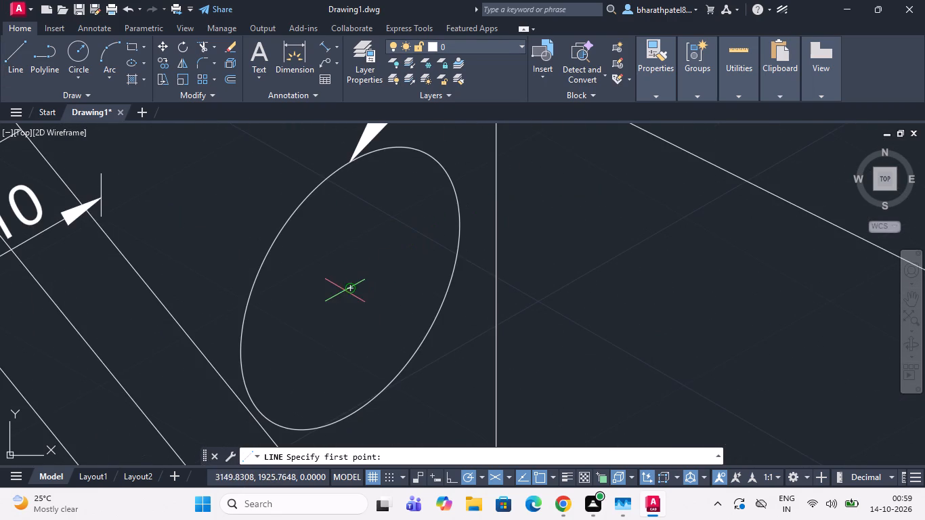
left_click(351, 288)
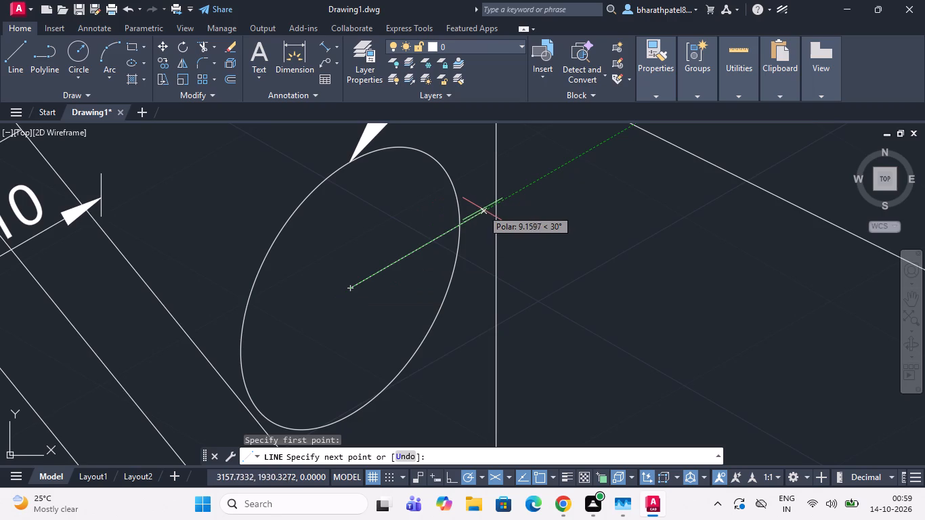
left_click(476, 211)
key("Escape")
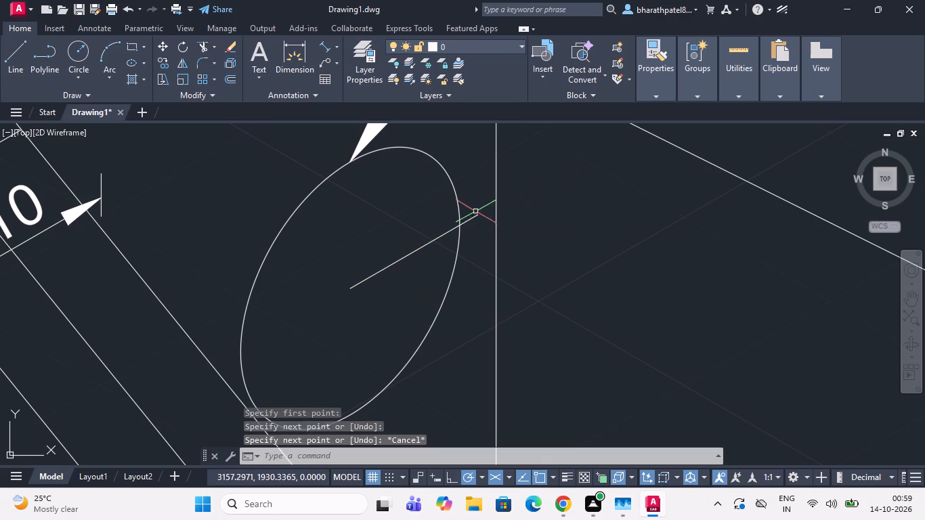
Draw a line at 210° from the same ø15 hole's centre, about 8 units long, ending between the hole and the rib.
left_click_drag(4, 53, 16, 58)
scroll(291, 208, "down", 2)
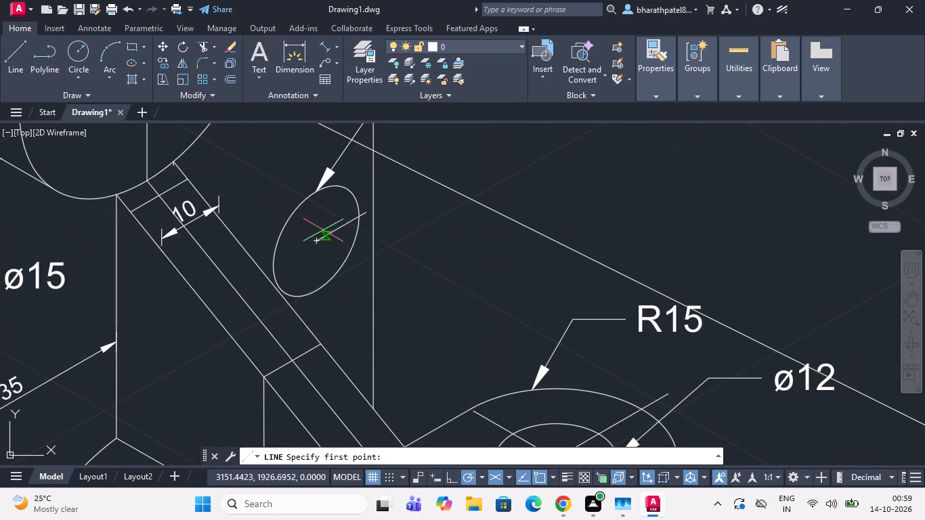
left_click(316, 238)
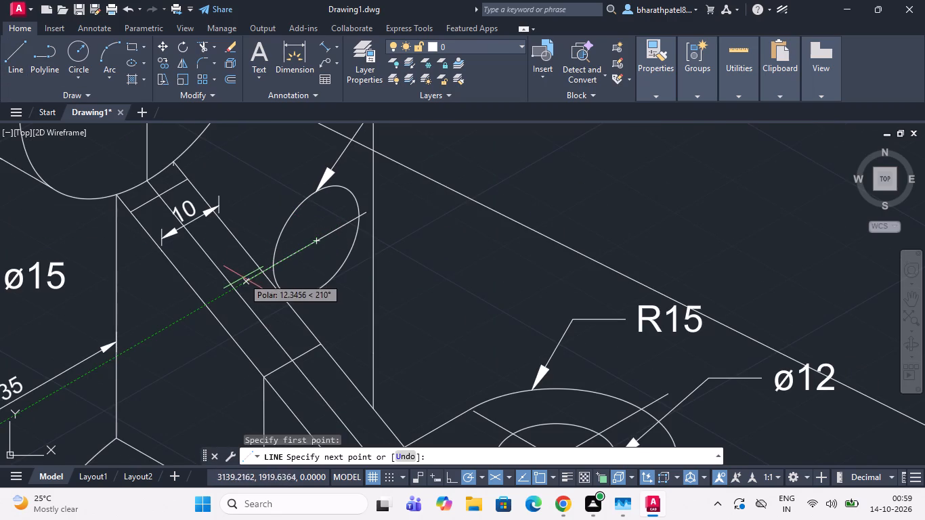
scroll(249, 276, "up", 3)
left_click(325, 242)
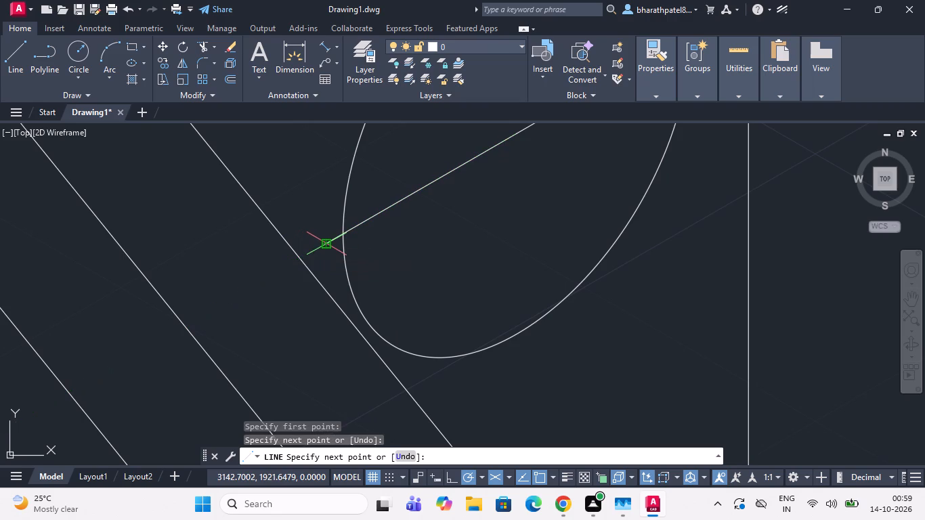
key("Escape")
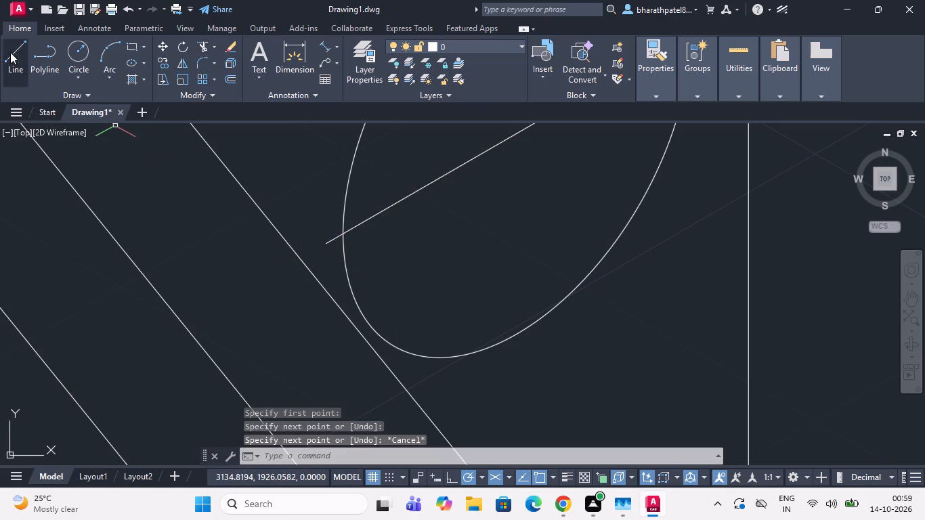
Draw the vertical centre line through the ø15 hole beside the rib, about 9 units at 90° and about 8 units at 270° from its centre.
left_click_drag(11, 52, 18, 59)
scroll(265, 249, "down", 3)
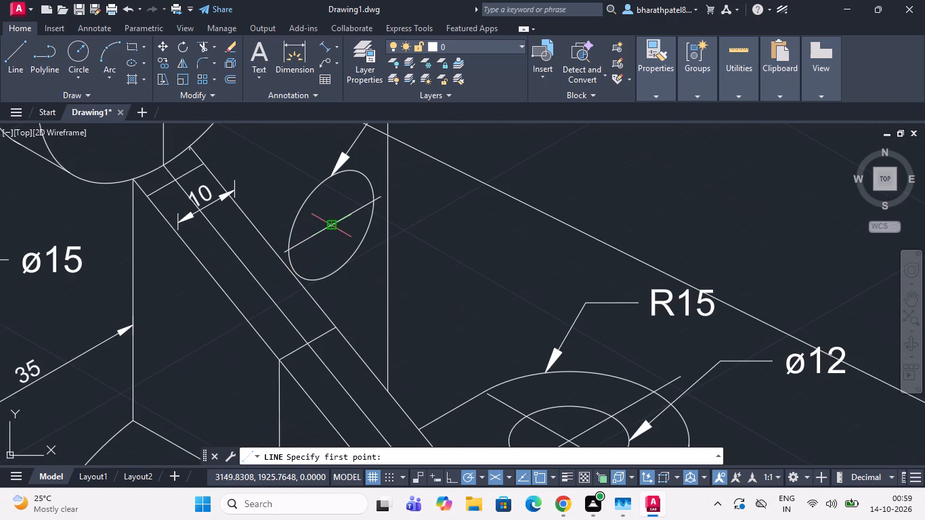
left_click(328, 223)
scroll(334, 162, "up", 1)
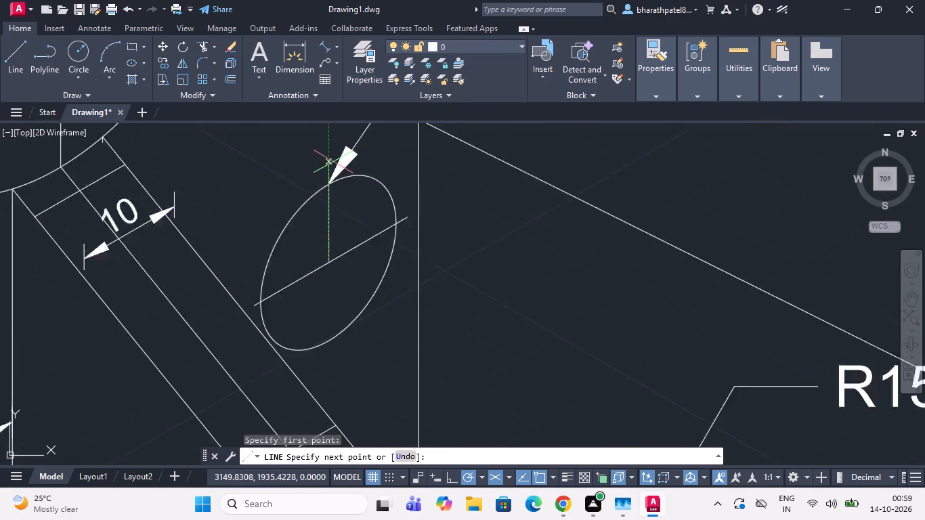
scroll(333, 162, "up", 1)
left_click(326, 175)
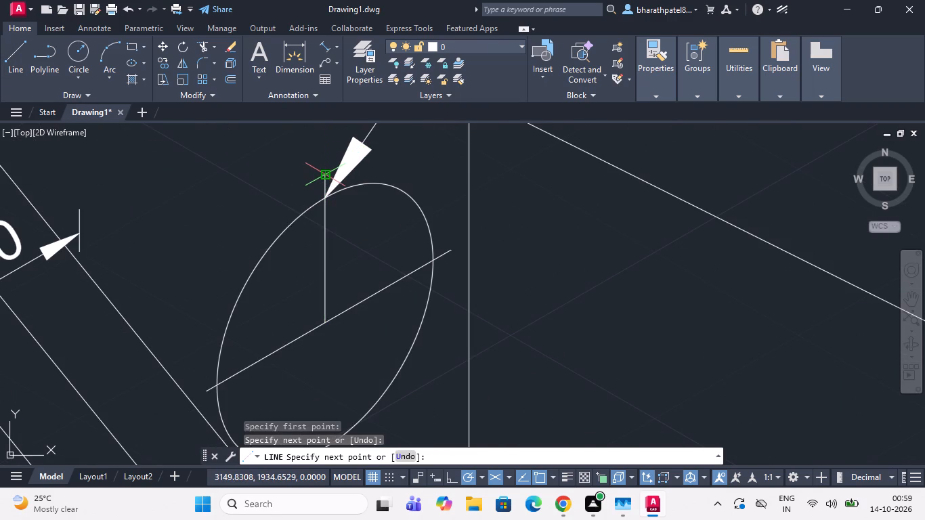
key("Escape")
left_click(6, 61)
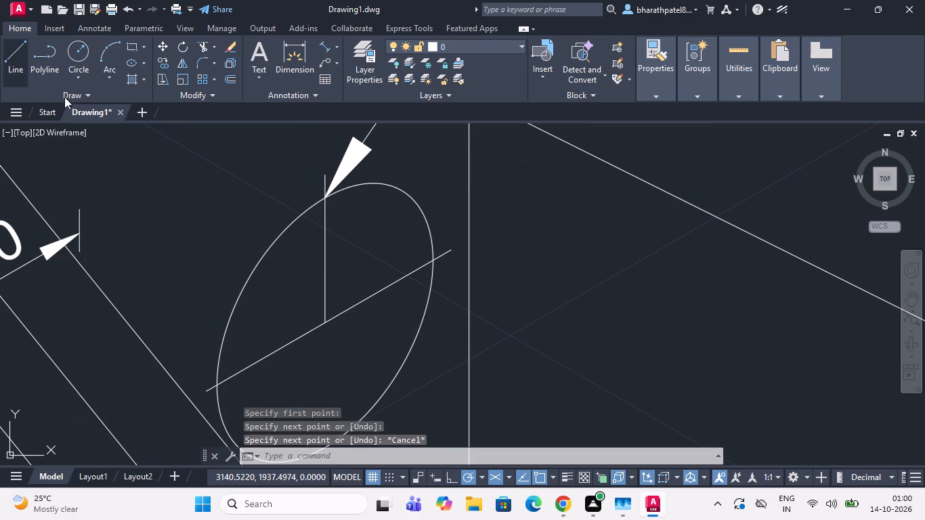
scroll(312, 279, "down", 3)
scroll(318, 315, "up", 3)
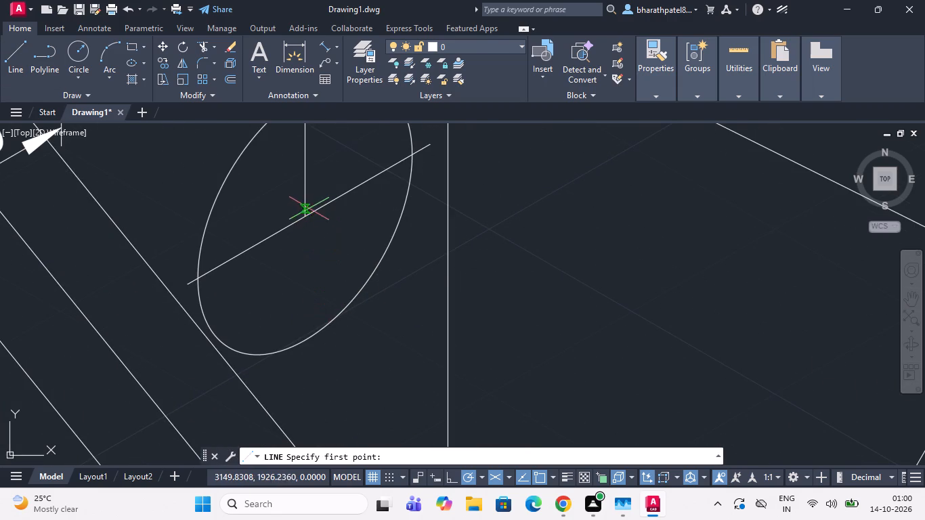
left_click(303, 214)
left_click(309, 349)
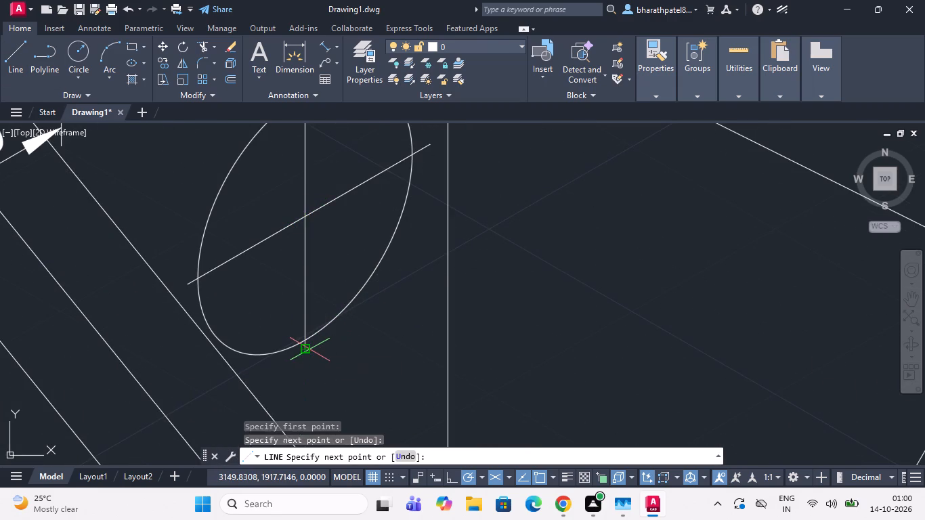
scroll(309, 350, "down", 3)
key("Escape")
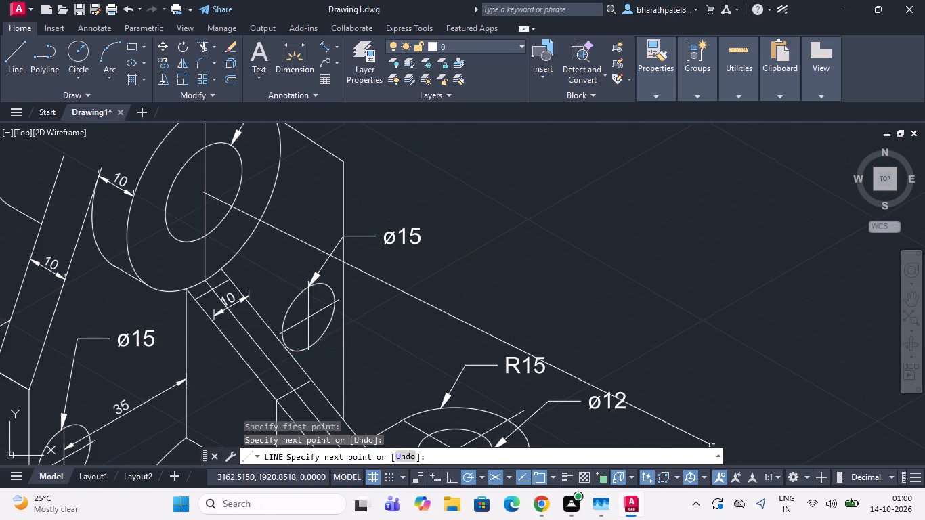
Draw a line at 210° from the centre of the cylinder's front bore, about 21 units long, ending near the outer circle.
scroll(407, 240, "down", 1)
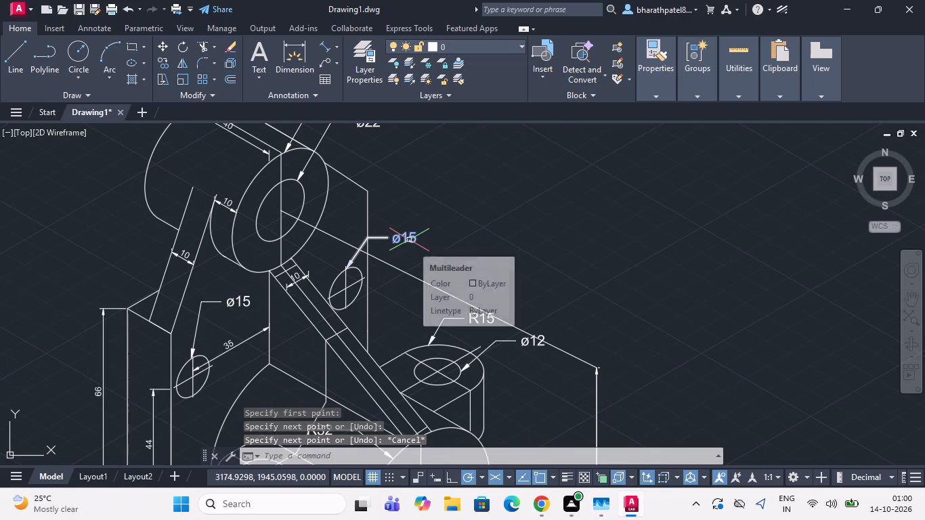
left_click(12, 52)
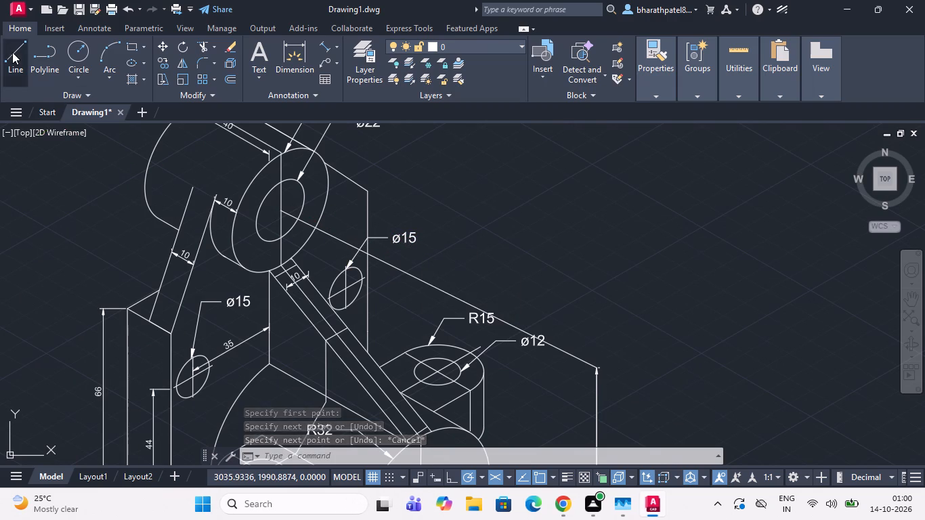
scroll(262, 217, "up", 2)
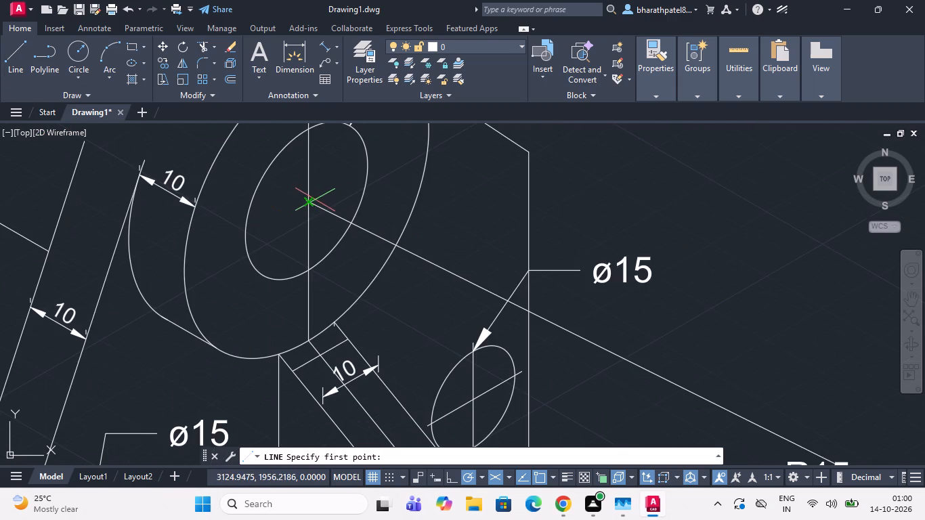
left_click(307, 201)
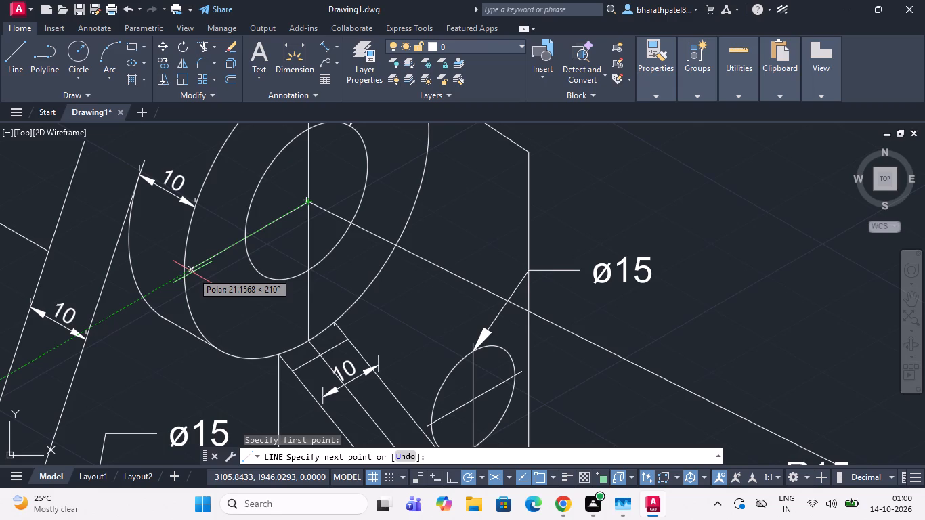
left_click(192, 272)
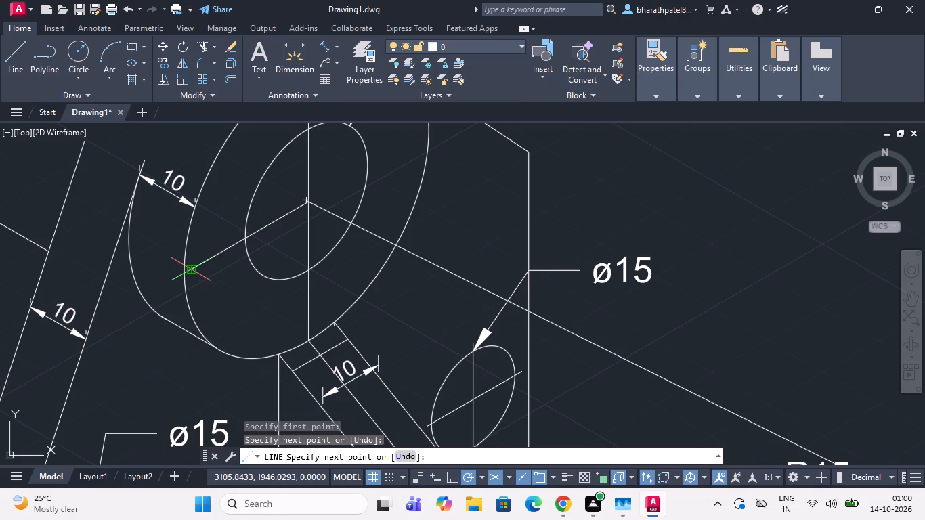
key("Escape")
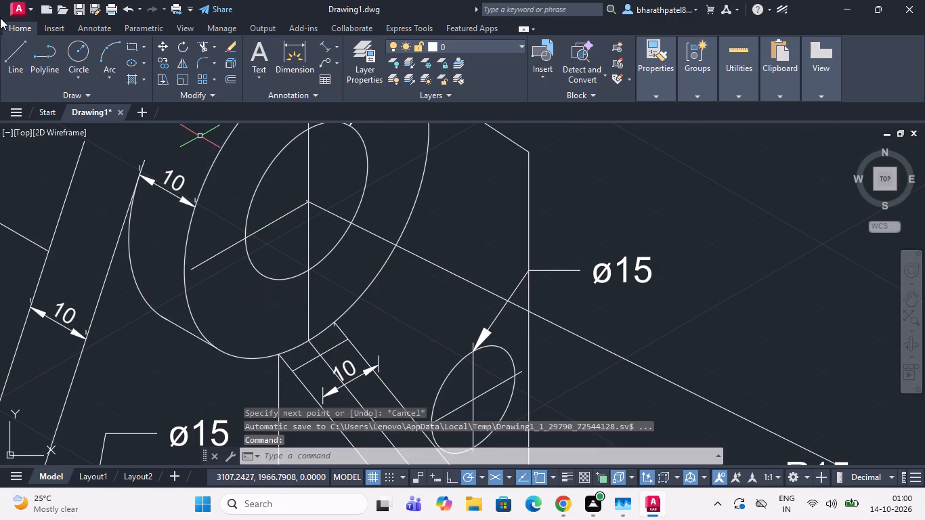
Draw a line at 30° from the cylinder's front bore centre, about 21 units long, ending just inside the outer circle.
left_click(18, 49)
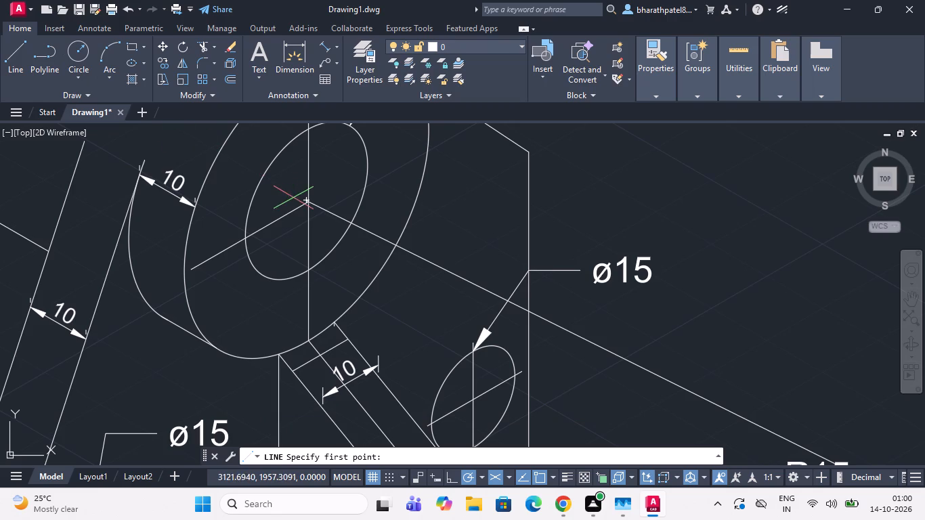
scroll(298, 200, "up", 6)
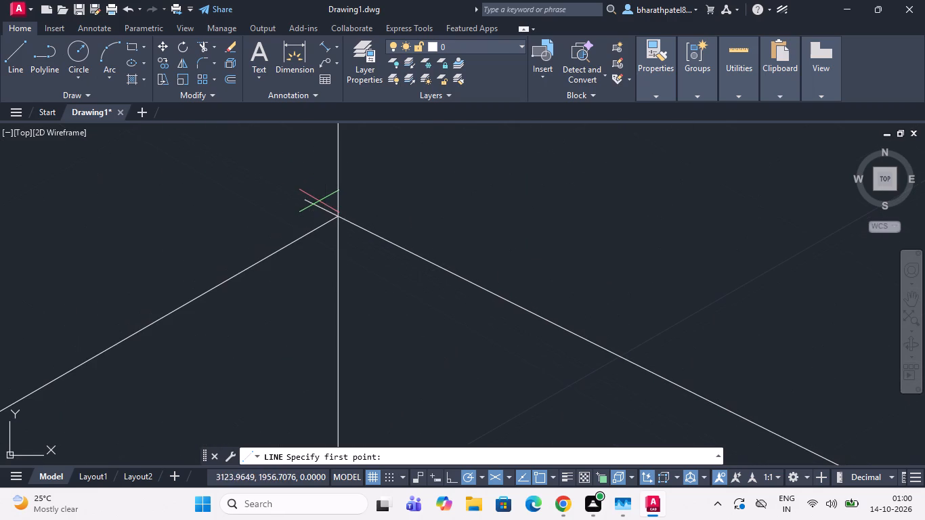
left_click(339, 217)
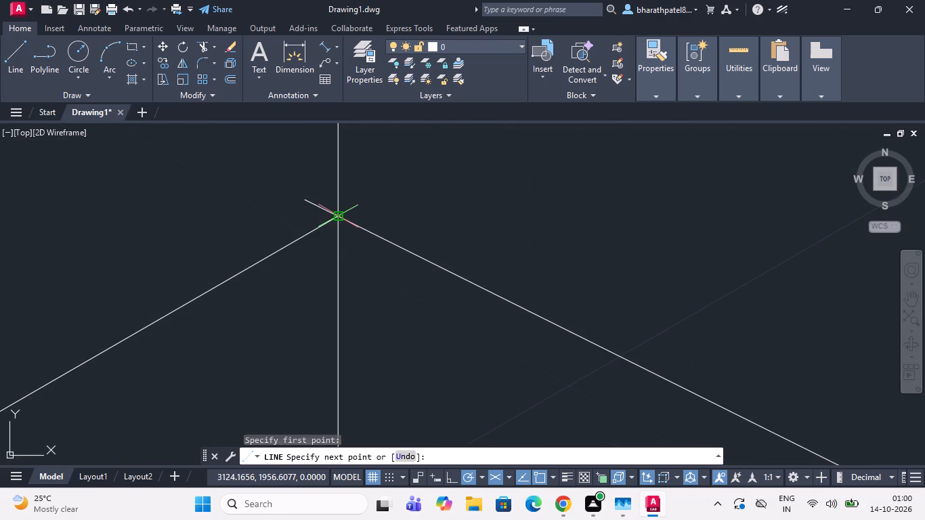
scroll(339, 217, "down", 7)
scroll(400, 182, "up", 2)
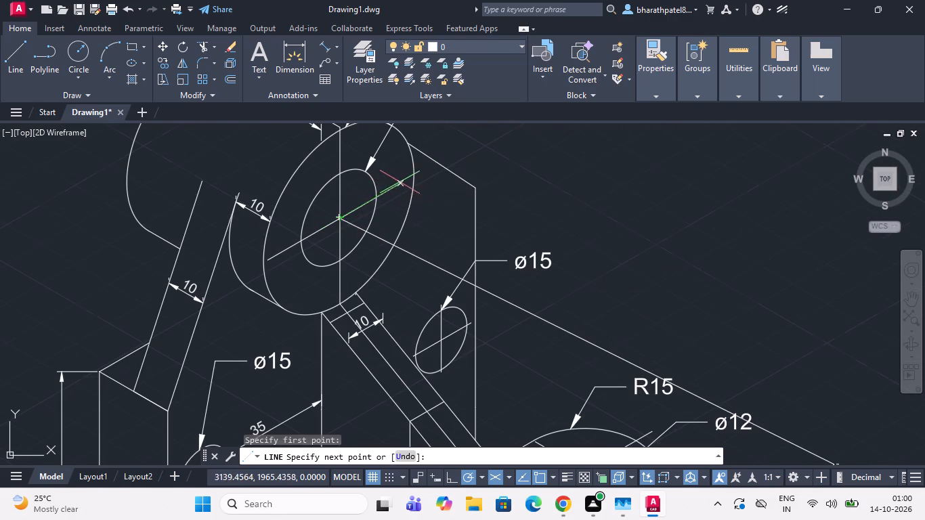
scroll(400, 182, "up", 1)
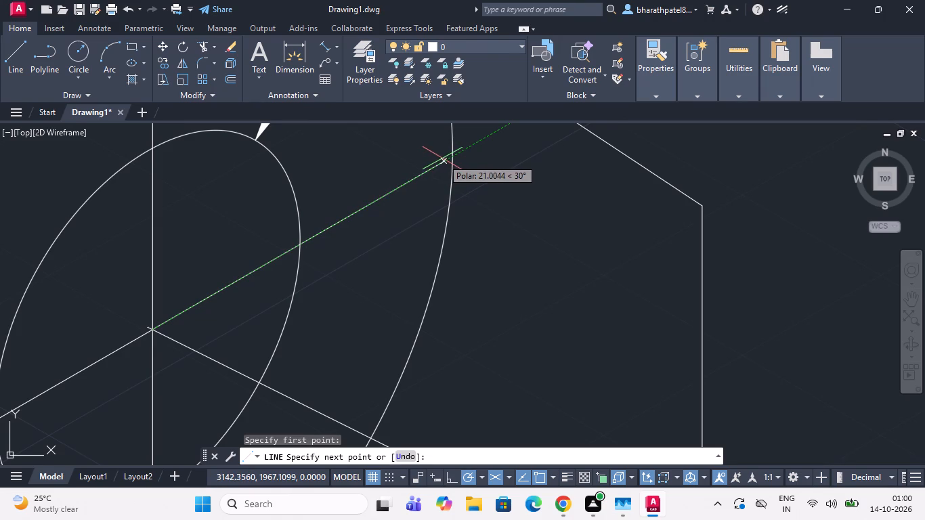
left_click(442, 158)
key("Escape")
scroll(444, 159, "down", 4)
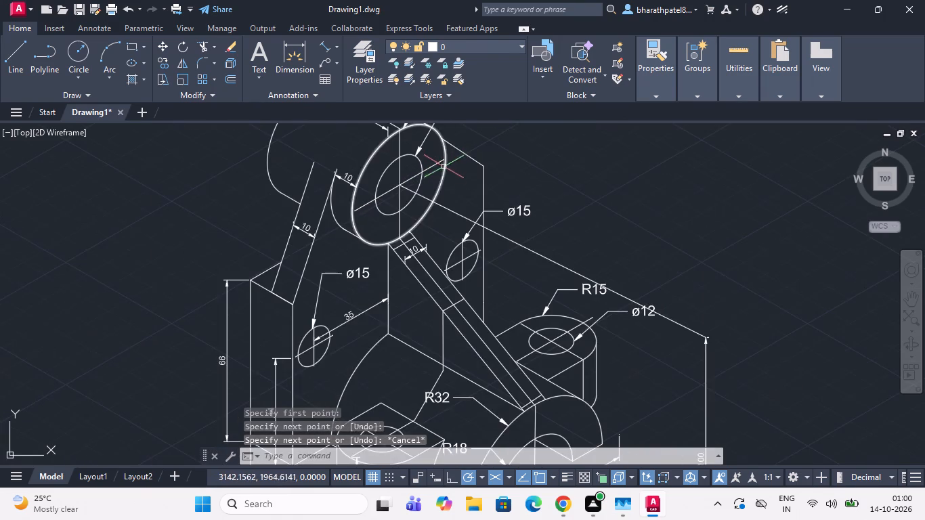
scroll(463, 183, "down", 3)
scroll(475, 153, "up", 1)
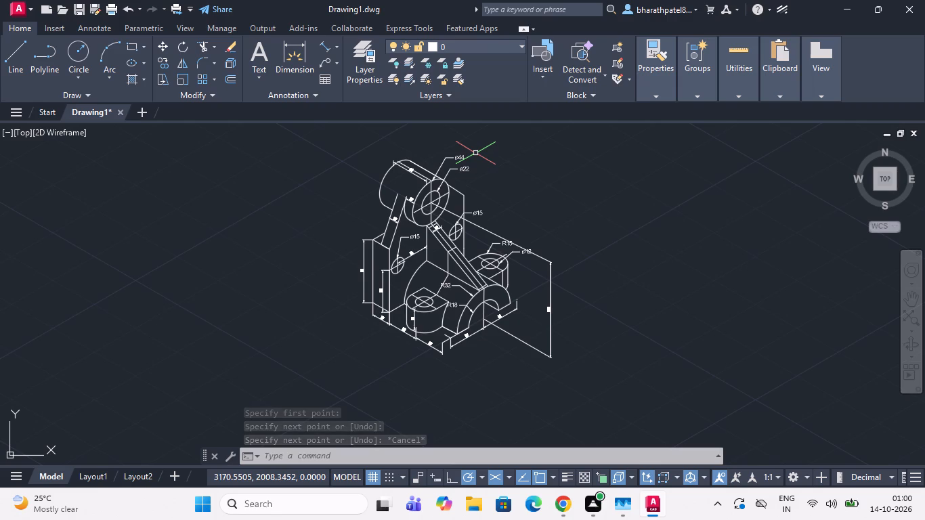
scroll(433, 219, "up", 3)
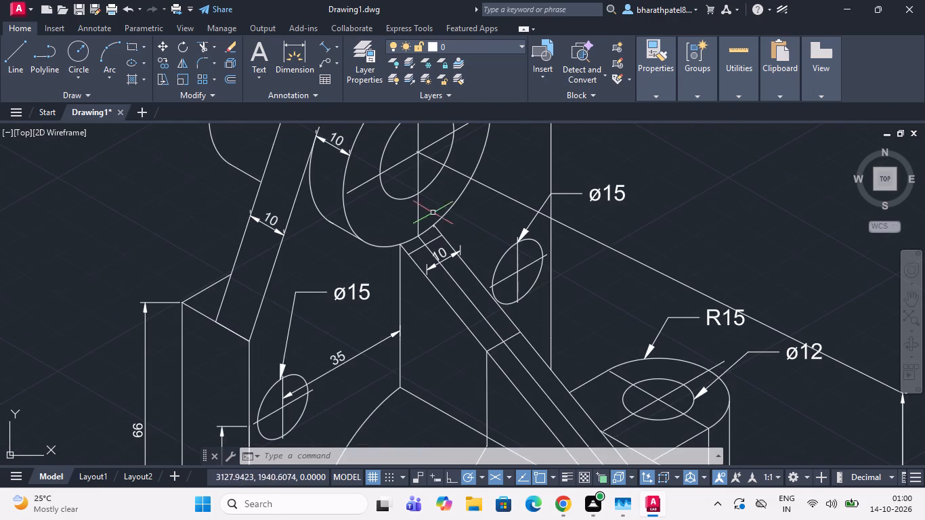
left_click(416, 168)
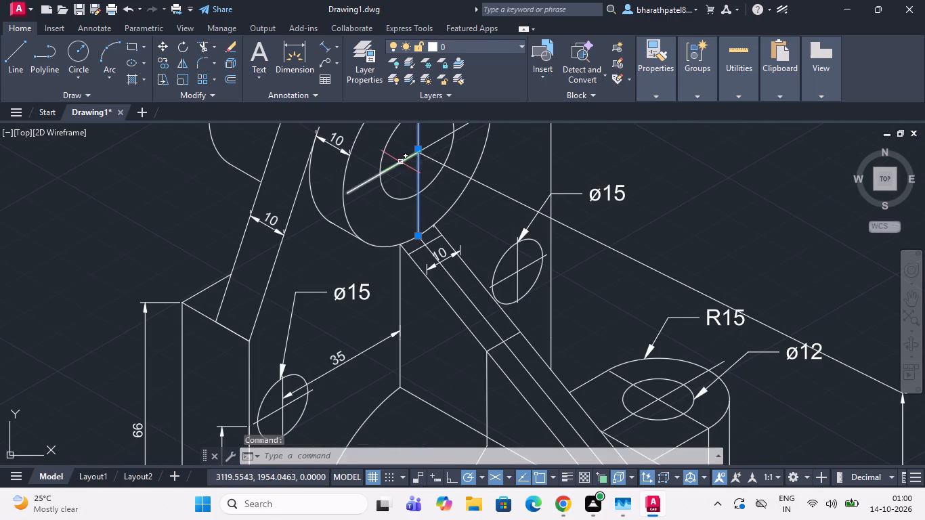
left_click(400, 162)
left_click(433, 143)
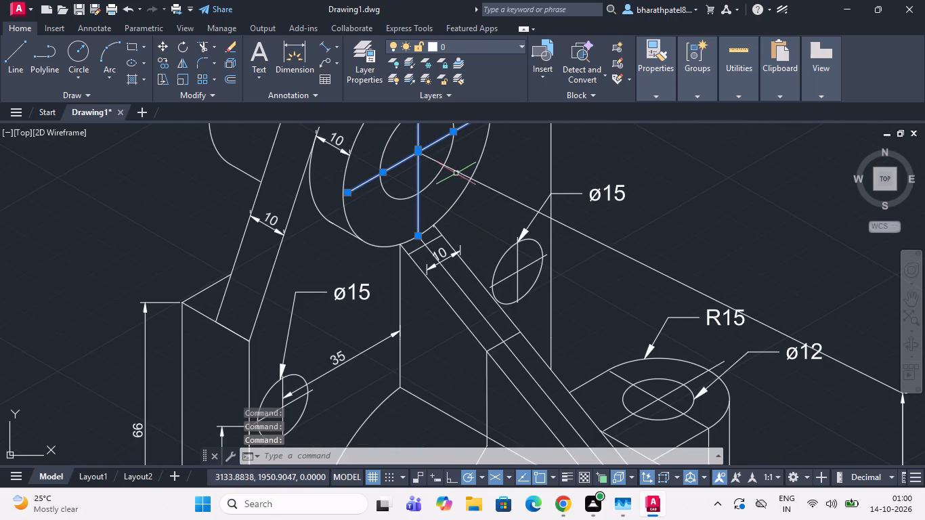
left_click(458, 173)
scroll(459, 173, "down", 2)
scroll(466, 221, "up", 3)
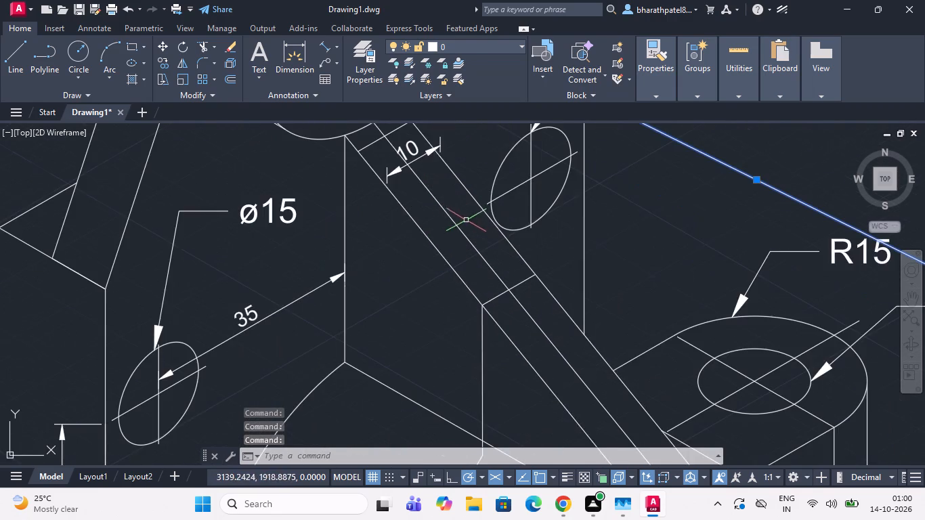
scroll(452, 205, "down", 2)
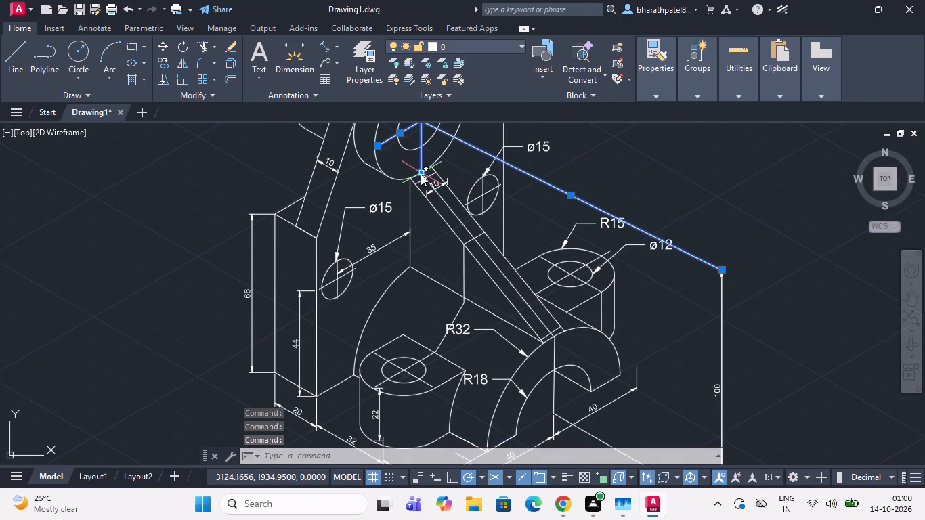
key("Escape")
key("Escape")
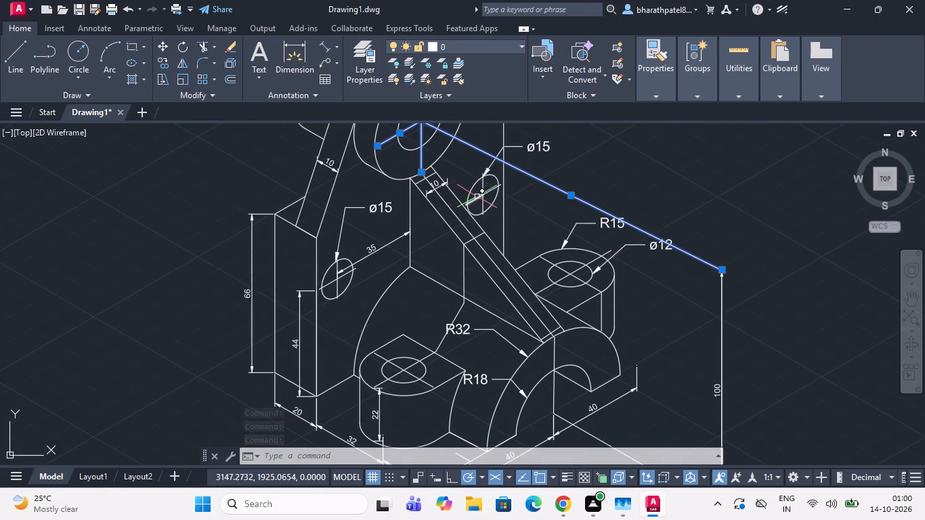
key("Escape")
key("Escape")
Delete the two short cross lines on the sloping rib, one near the cylinder and one near the R32 arch.
scroll(427, 173, "up", 3)
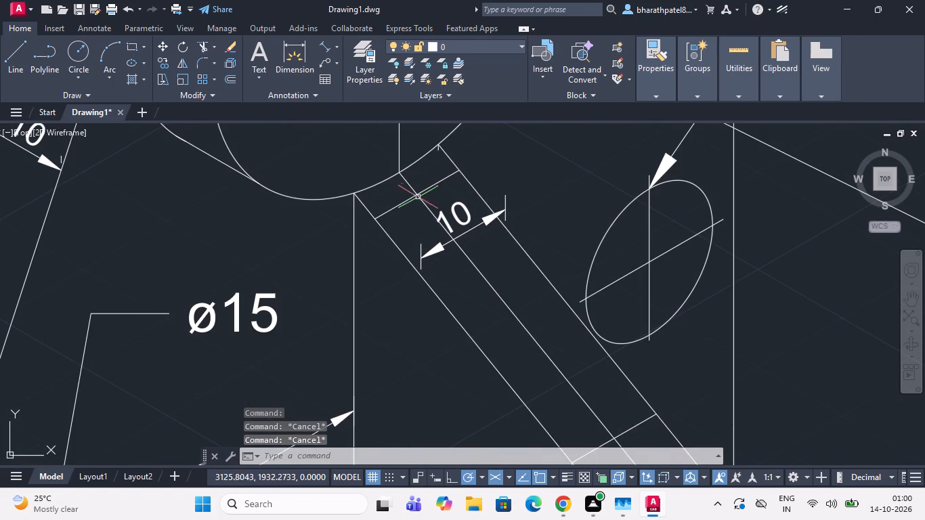
left_click(411, 199)
scroll(414, 194, "down", 4)
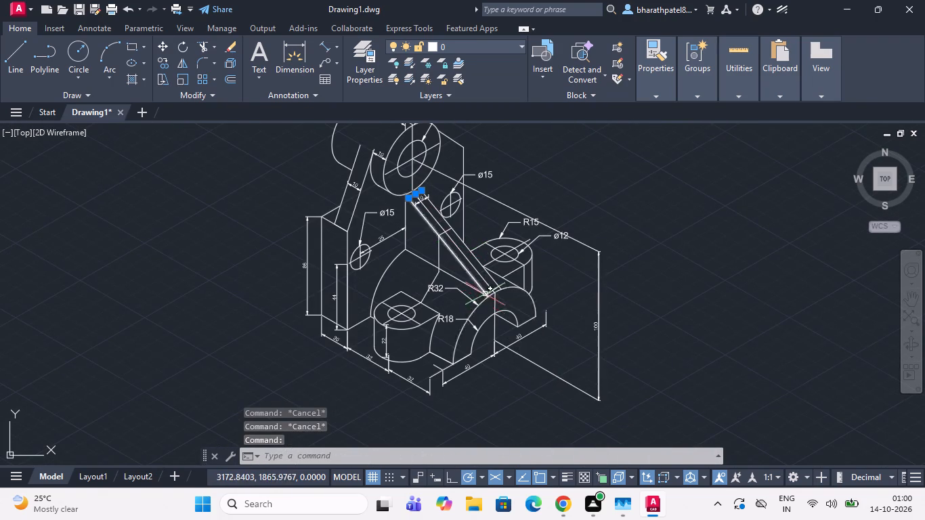
scroll(485, 294, "up", 2)
left_click(496, 288)
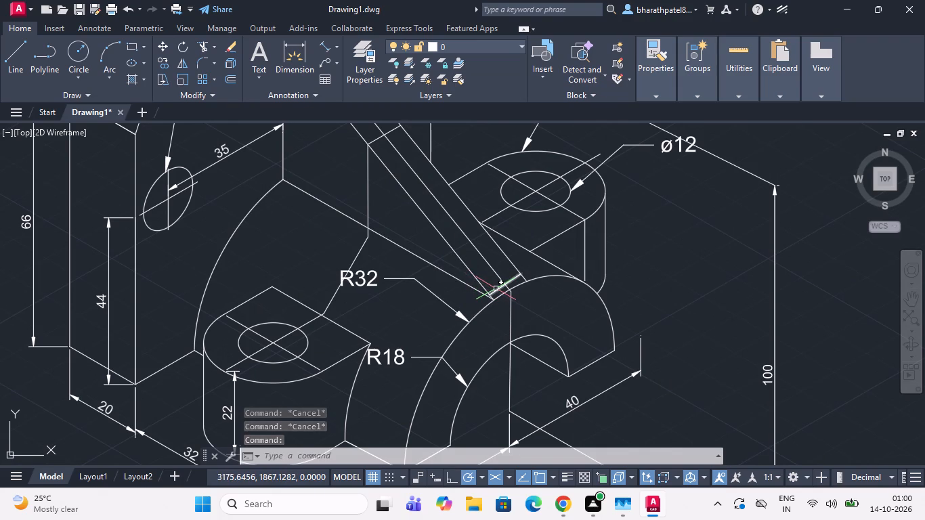
key("Delete")
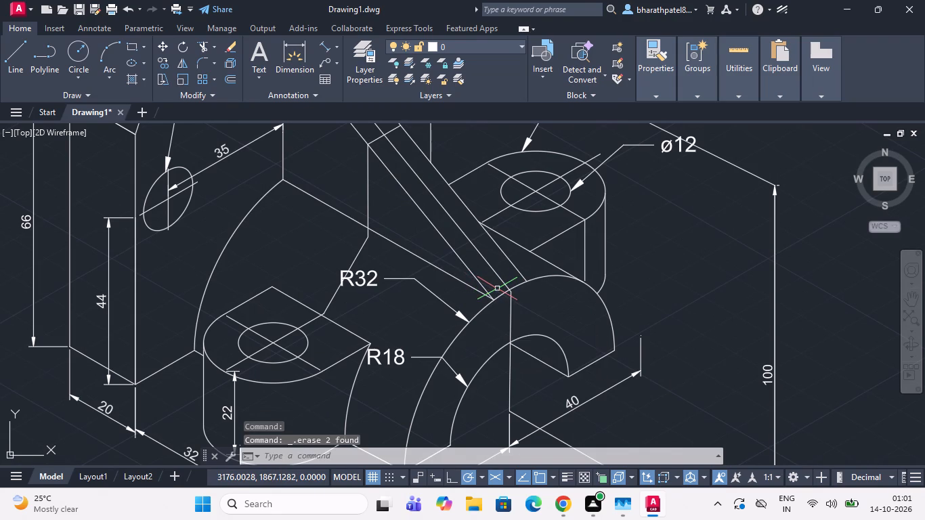
Select the cylinder front bore's vertical and 30° centre lines and the slanted line from its centre to the 100 dimension.
scroll(492, 218, "down", 4)
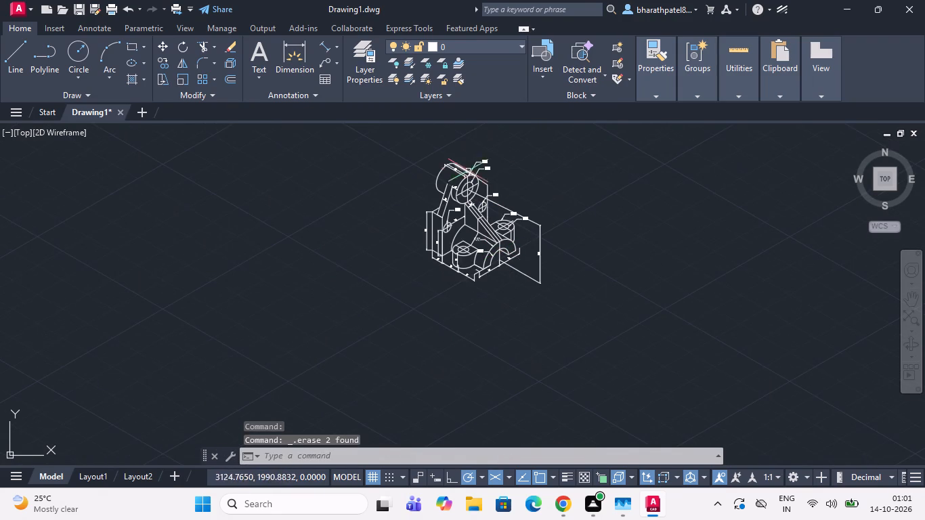
scroll(459, 181, "up", 4)
left_click(476, 246)
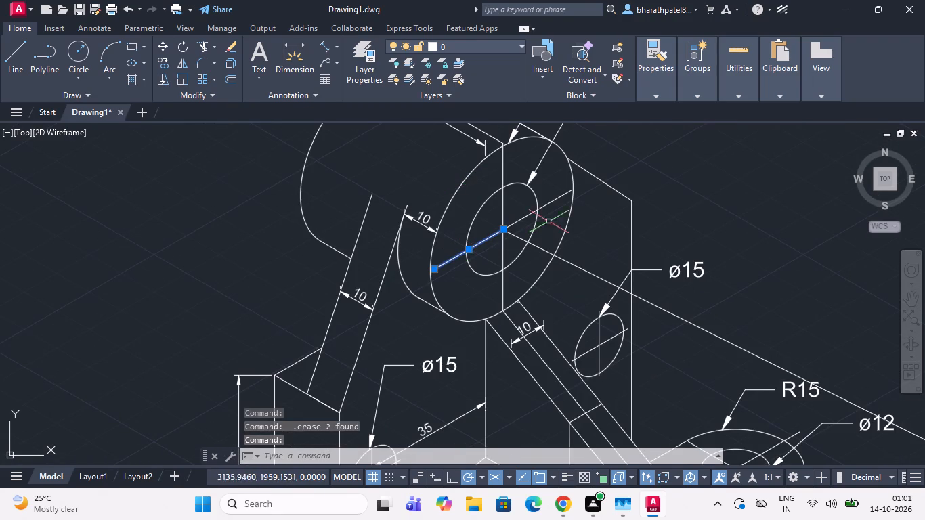
left_click(531, 212)
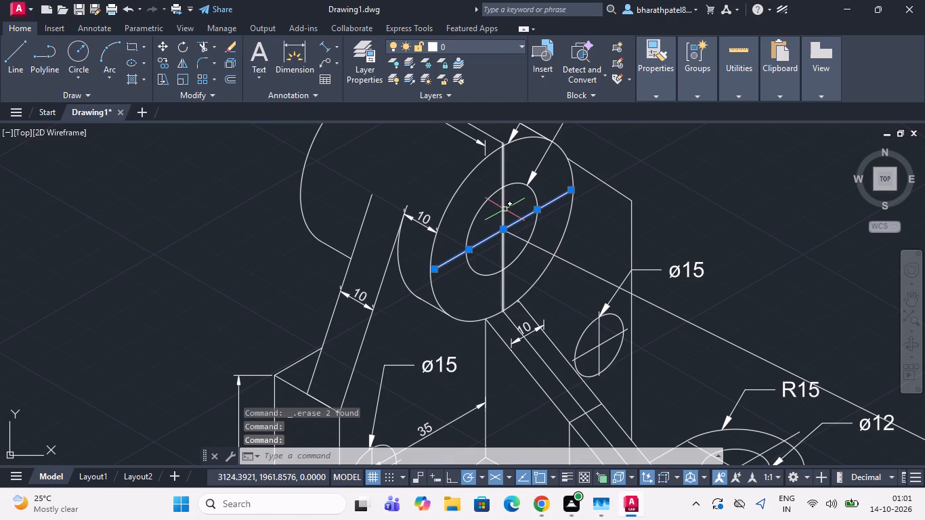
left_click(504, 210)
left_click(541, 250)
scroll(542, 249, "down", 3)
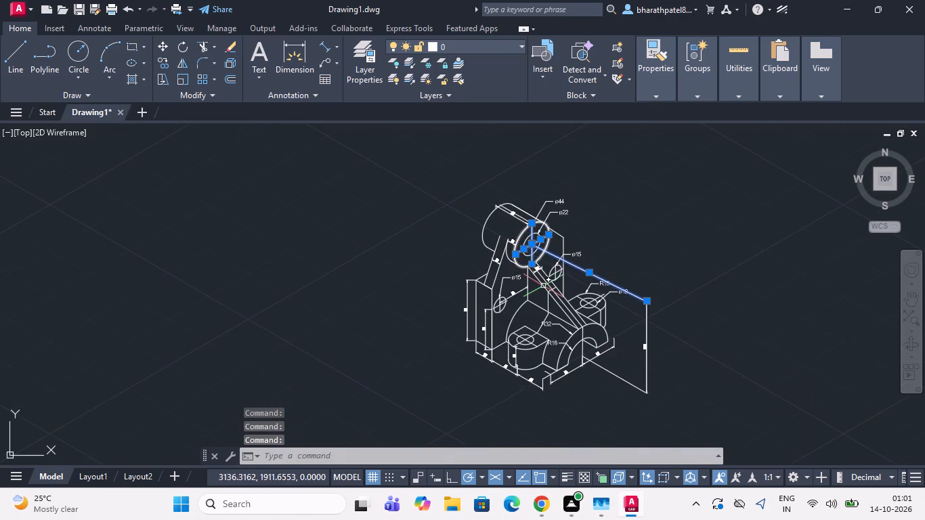
Add the rib's centre line, its short end segments and the arch's vertical centre line to the selection.
scroll(543, 286, "up", 4)
left_click(557, 244)
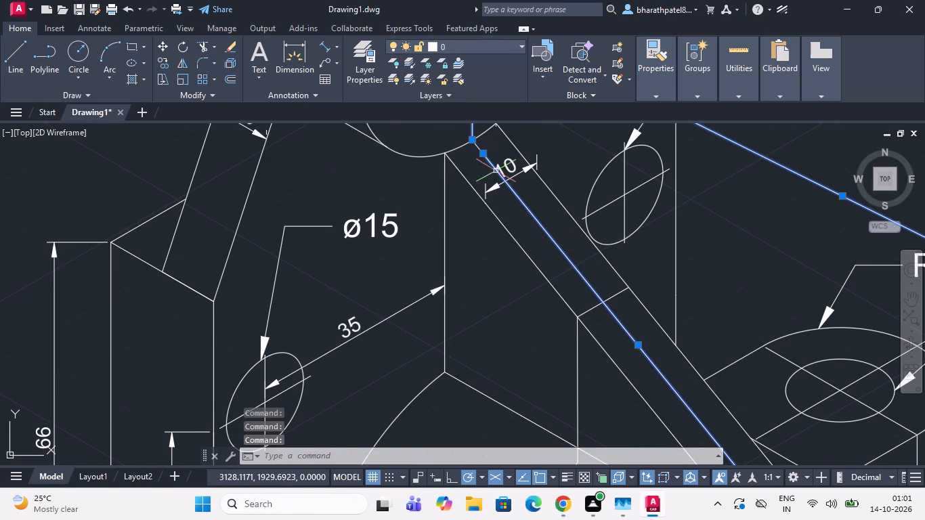
left_click(479, 146)
scroll(492, 195, "down", 3)
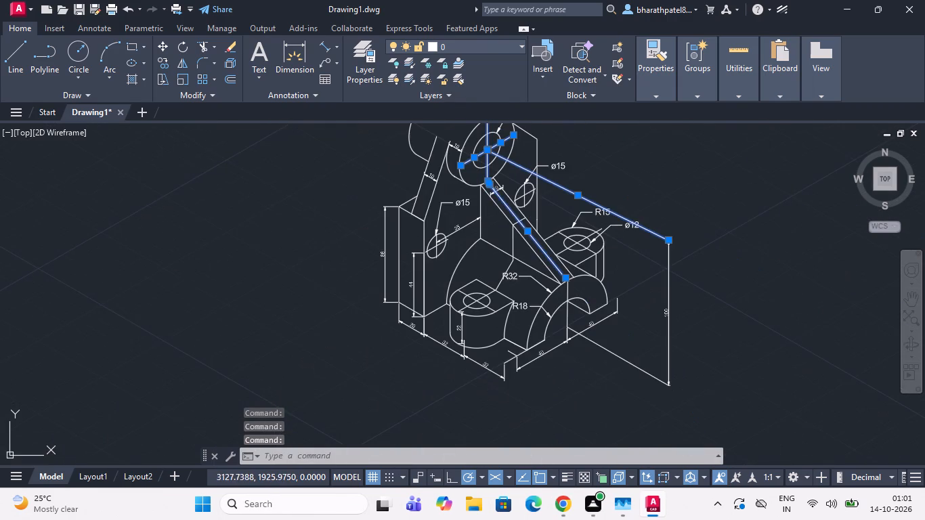
scroll(585, 299, "up", 3)
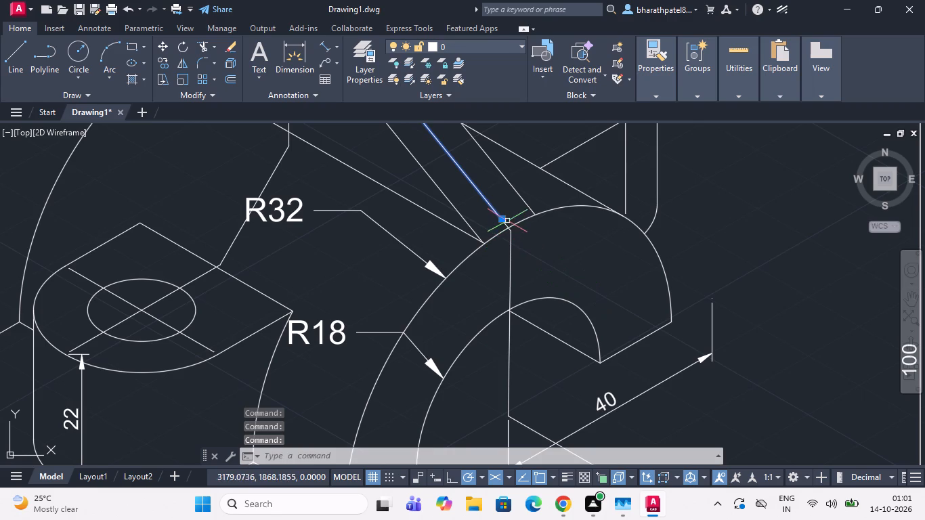
scroll(506, 228, "up", 3)
left_click(508, 210)
left_click(504, 216)
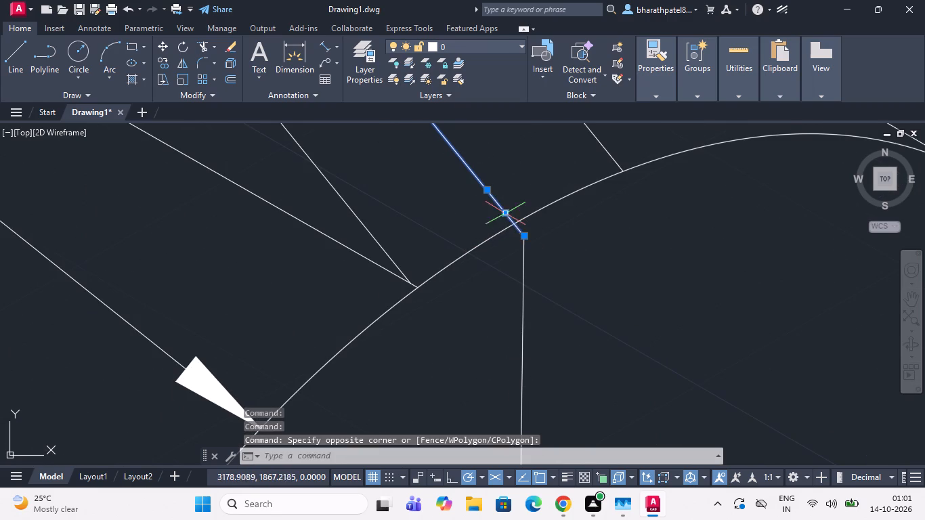
left_click(521, 257)
scroll(524, 255, "down", 1)
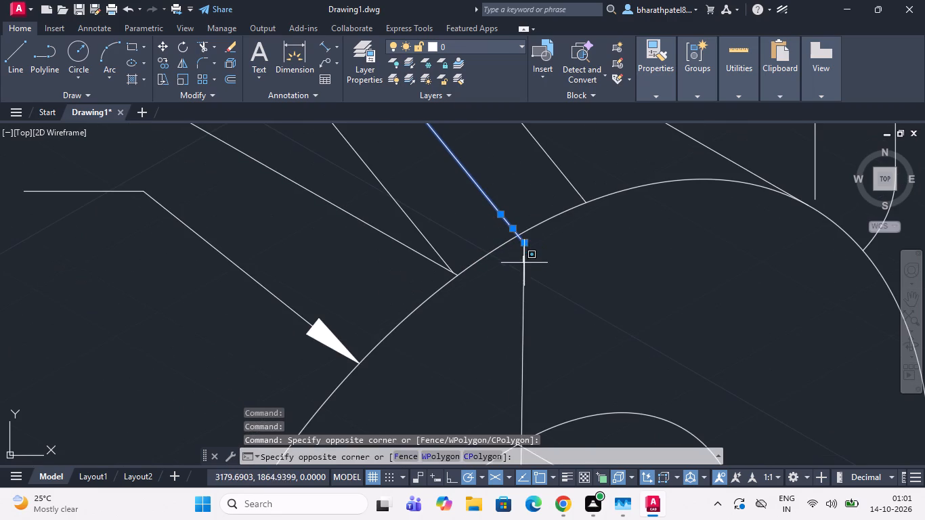
left_click(529, 280)
left_click(524, 282)
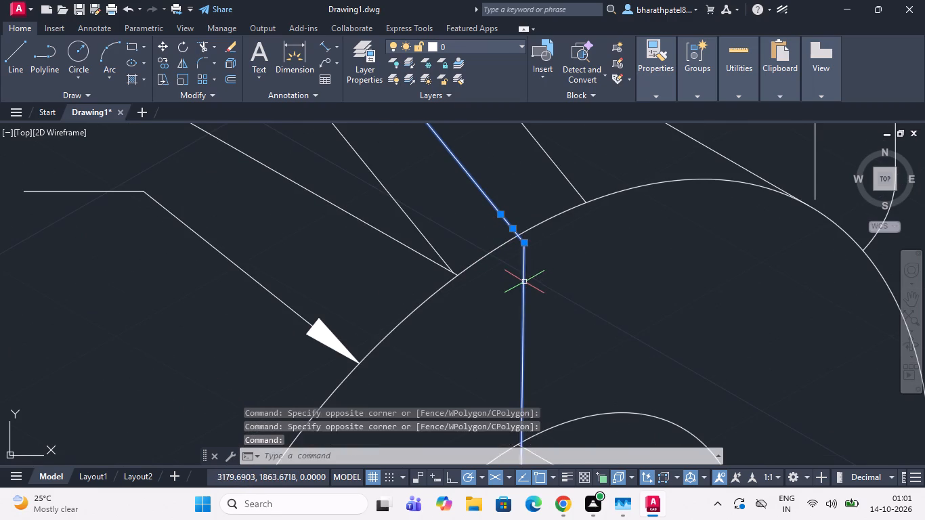
Add both segments of the slanted line from the arch's base centre and the vertical 100 dimension to the selection.
scroll(524, 281, "down", 4)
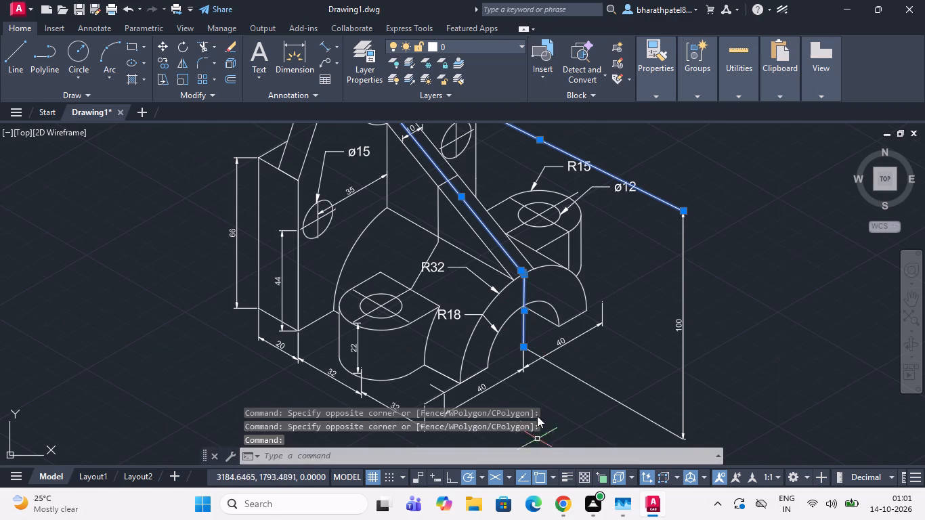
scroll(531, 372, "down", 1)
scroll(531, 372, "up", 3)
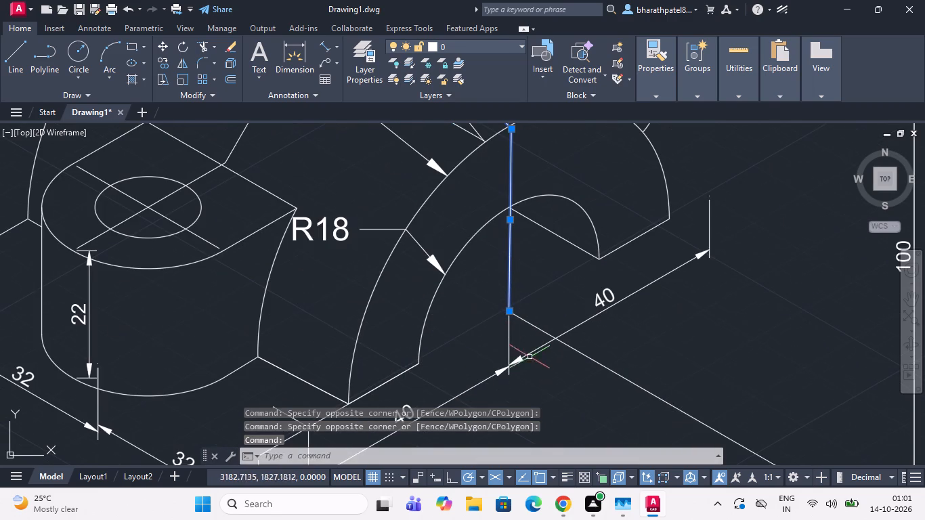
left_click(530, 322)
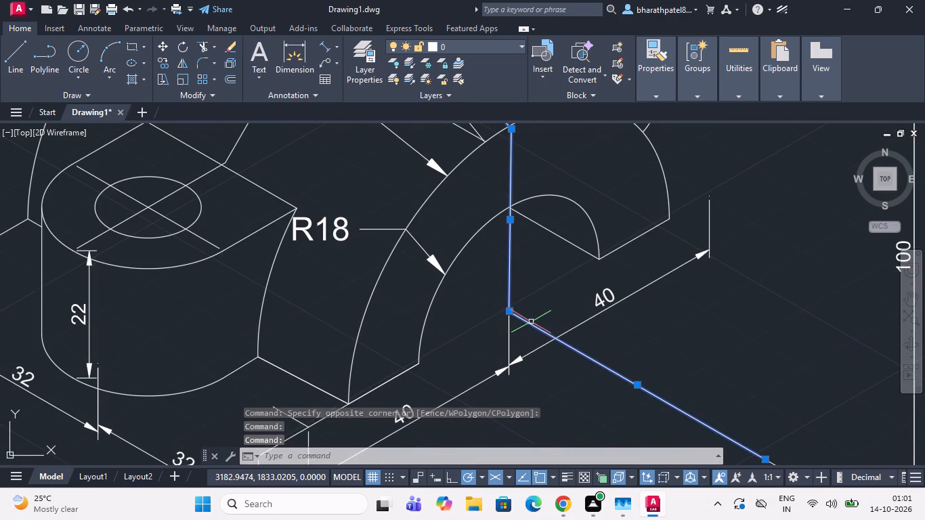
scroll(531, 322, "down", 3)
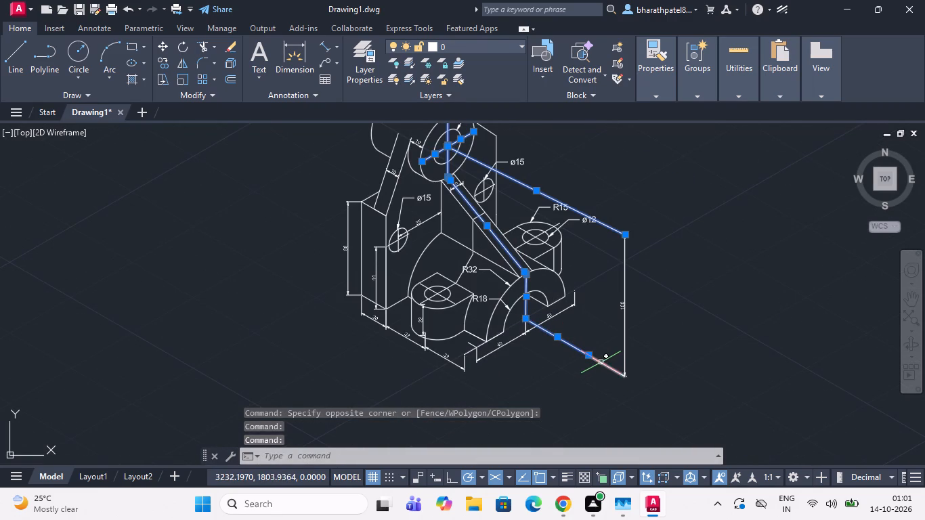
left_click(601, 362)
left_click(626, 348)
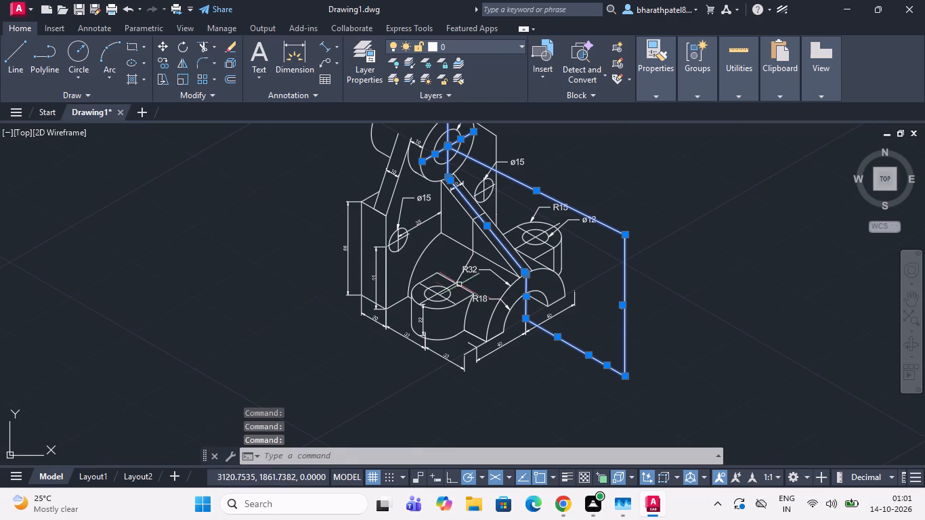
Add all the centre lines of both ø15 wall holes to the selection.
scroll(389, 233, "up", 4)
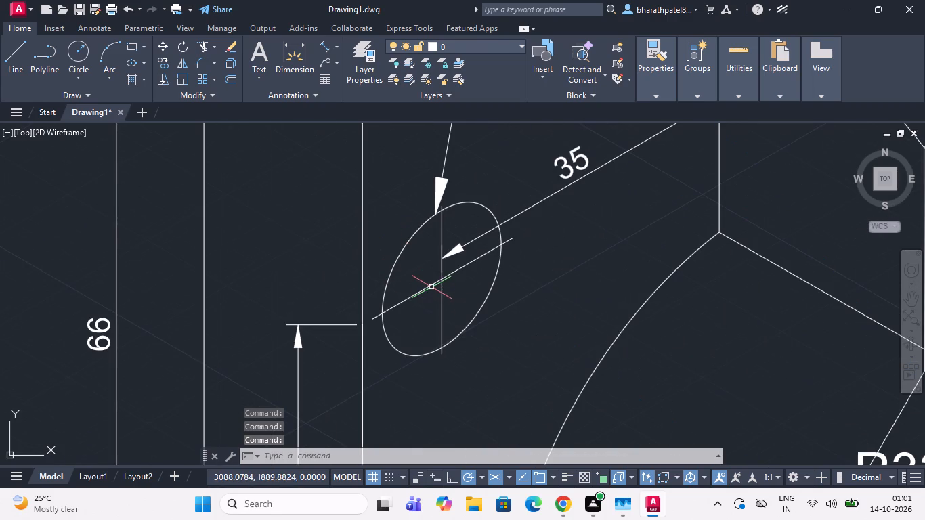
left_click(431, 286)
left_click(460, 269)
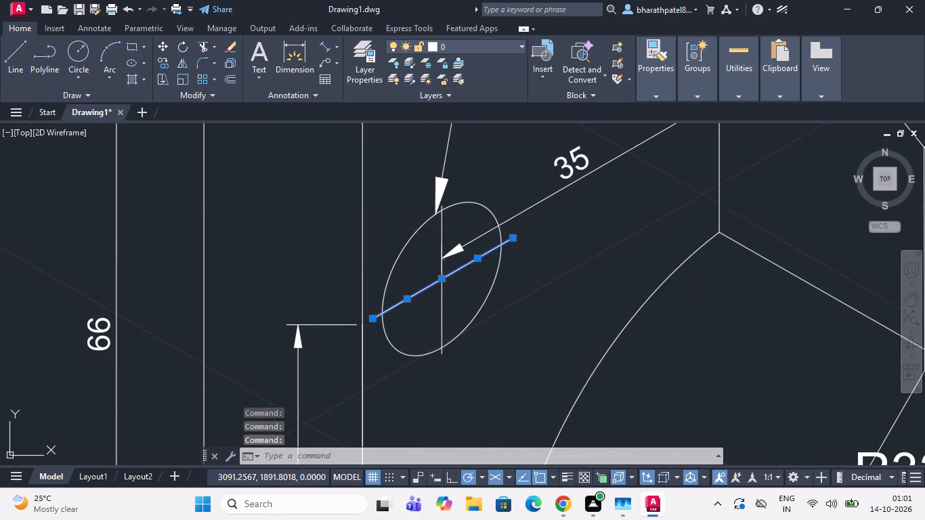
left_click(442, 263)
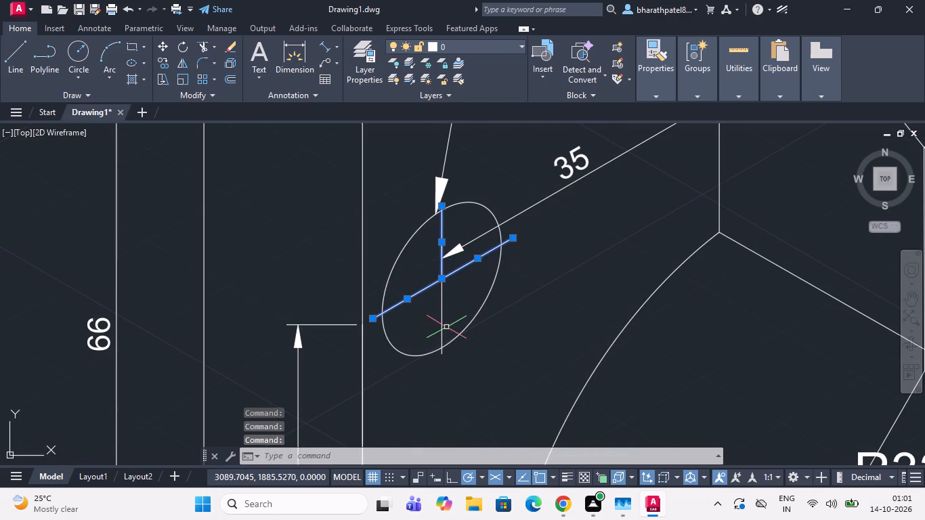
left_click(443, 321)
scroll(446, 322, "down", 4)
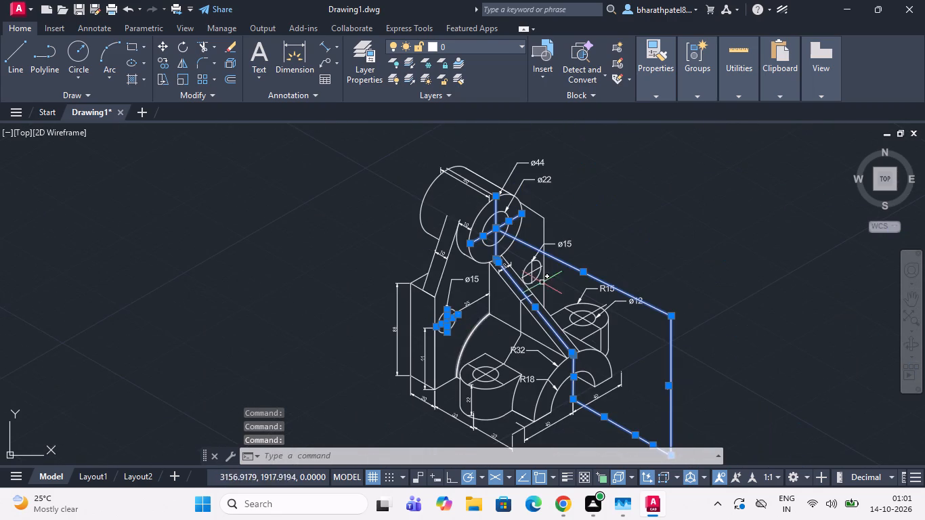
scroll(532, 256, "up", 4)
left_click(533, 358)
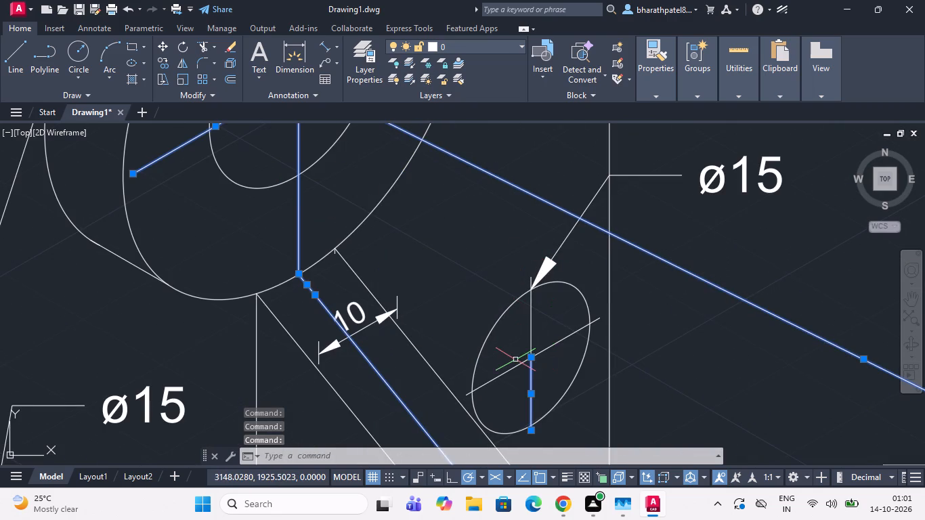
left_click(516, 366)
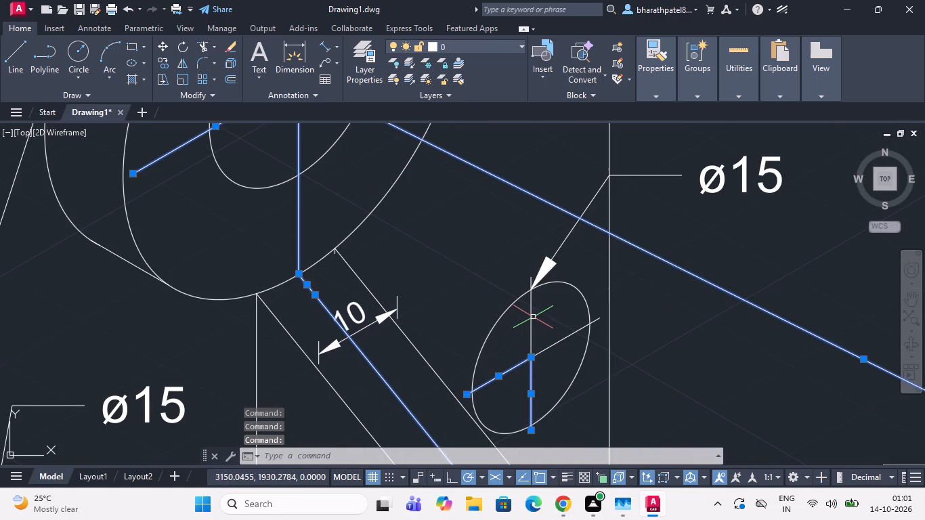
left_click(530, 319)
left_click(549, 345)
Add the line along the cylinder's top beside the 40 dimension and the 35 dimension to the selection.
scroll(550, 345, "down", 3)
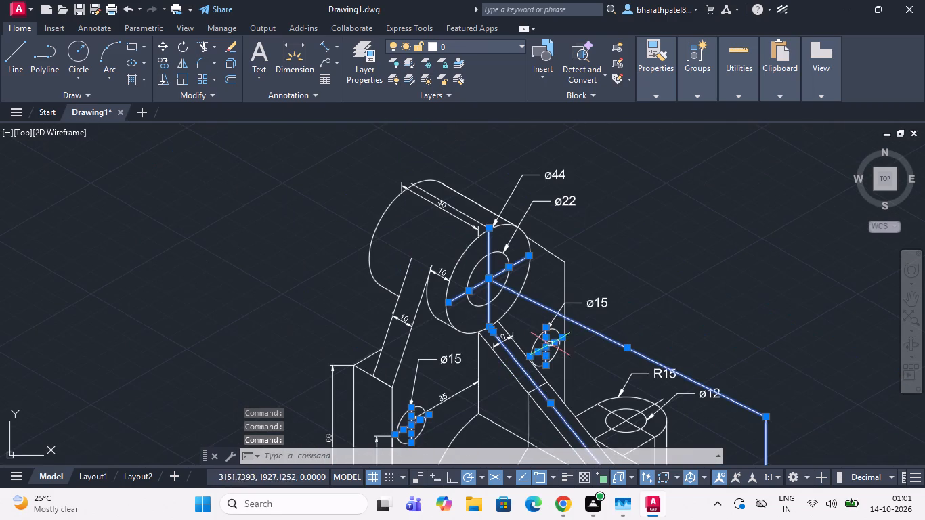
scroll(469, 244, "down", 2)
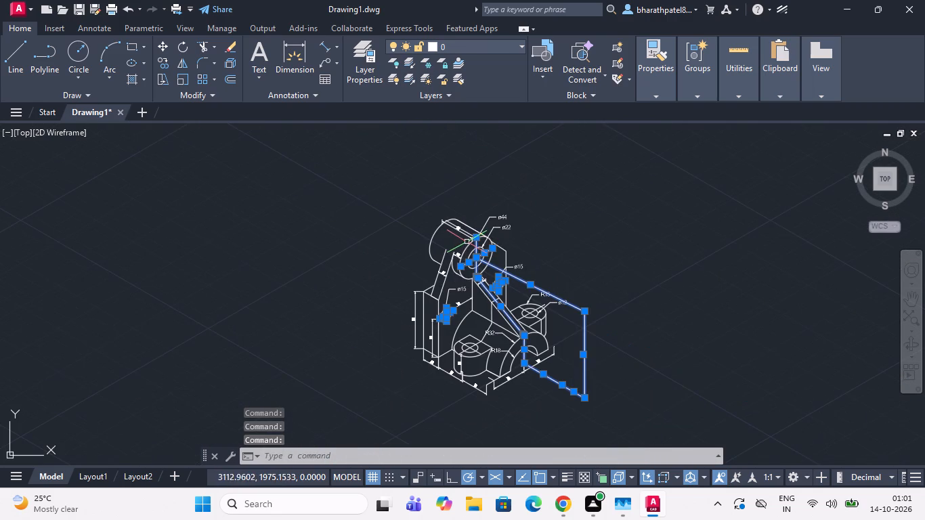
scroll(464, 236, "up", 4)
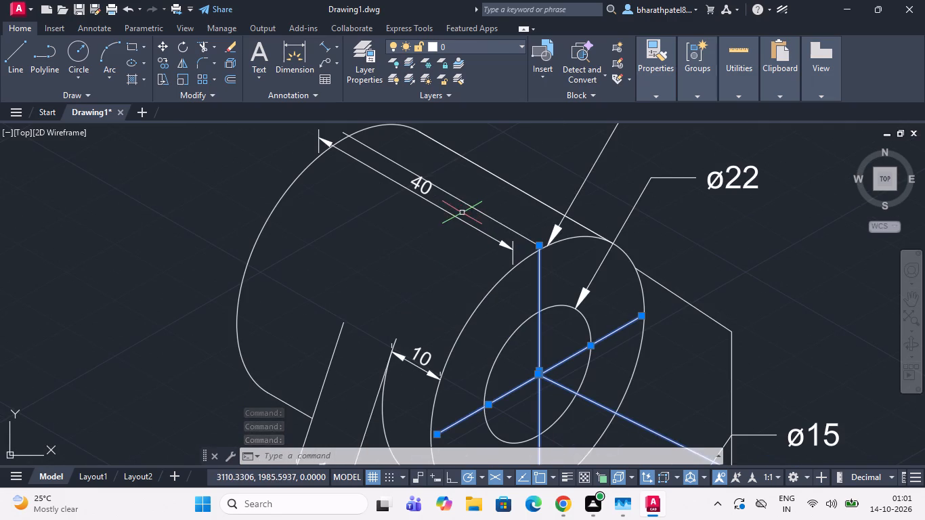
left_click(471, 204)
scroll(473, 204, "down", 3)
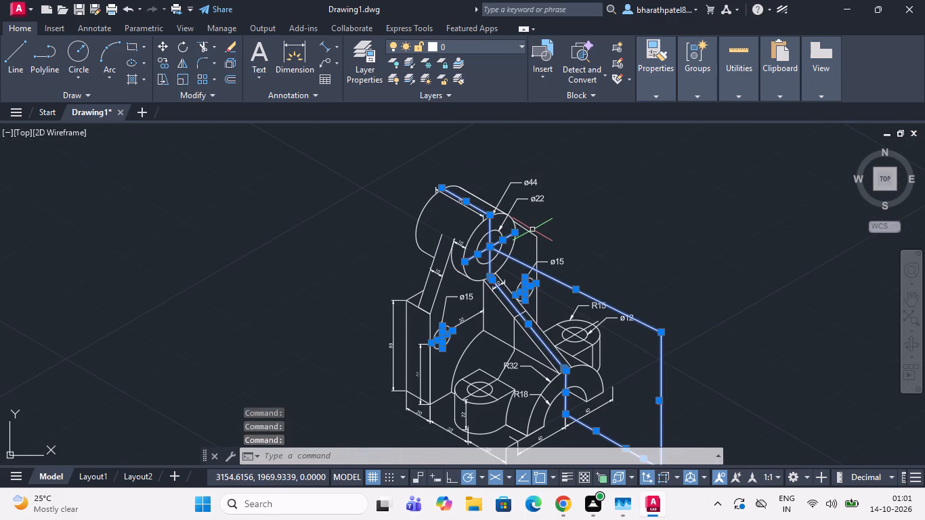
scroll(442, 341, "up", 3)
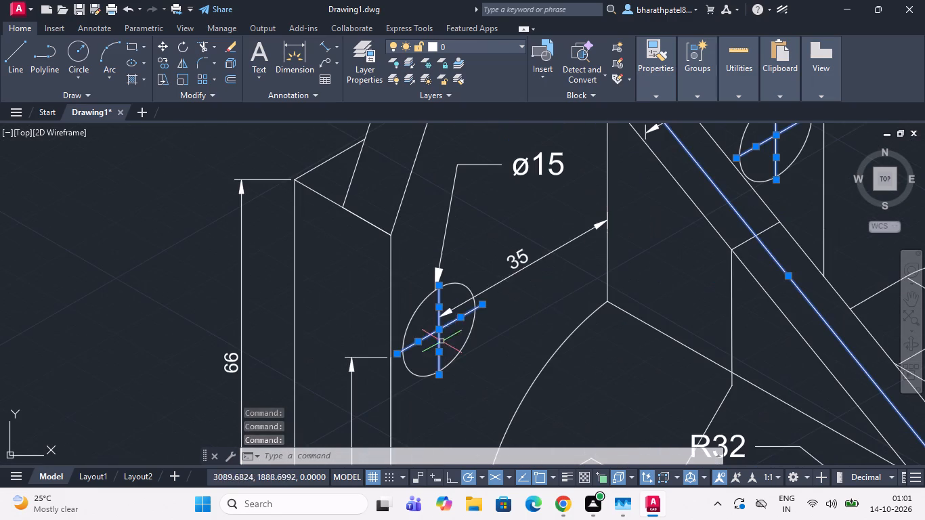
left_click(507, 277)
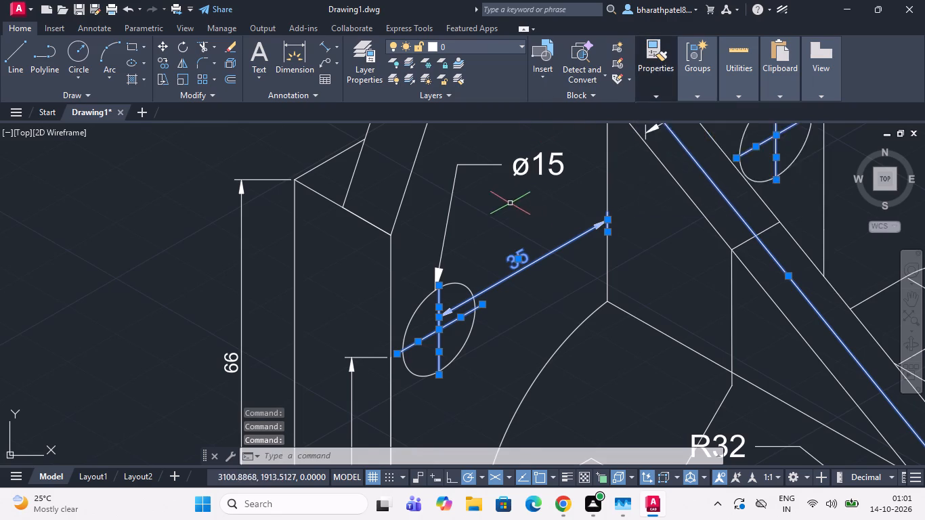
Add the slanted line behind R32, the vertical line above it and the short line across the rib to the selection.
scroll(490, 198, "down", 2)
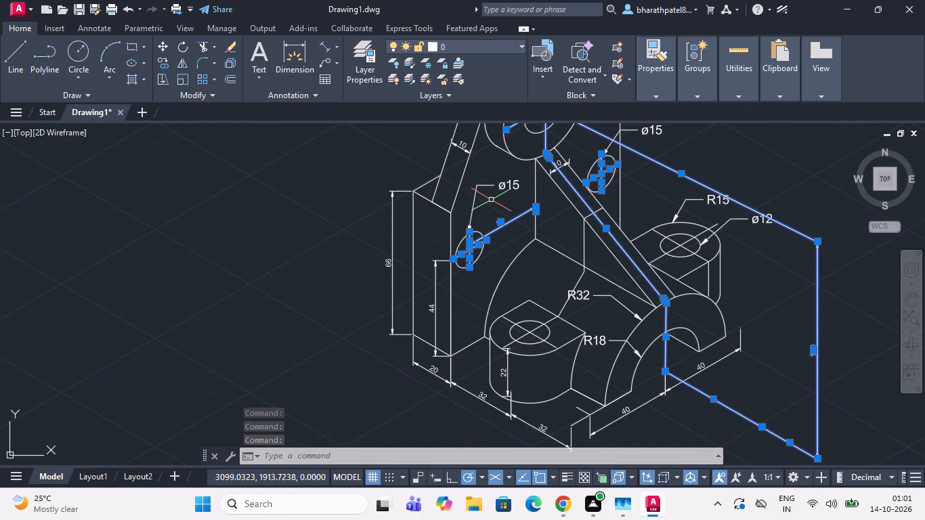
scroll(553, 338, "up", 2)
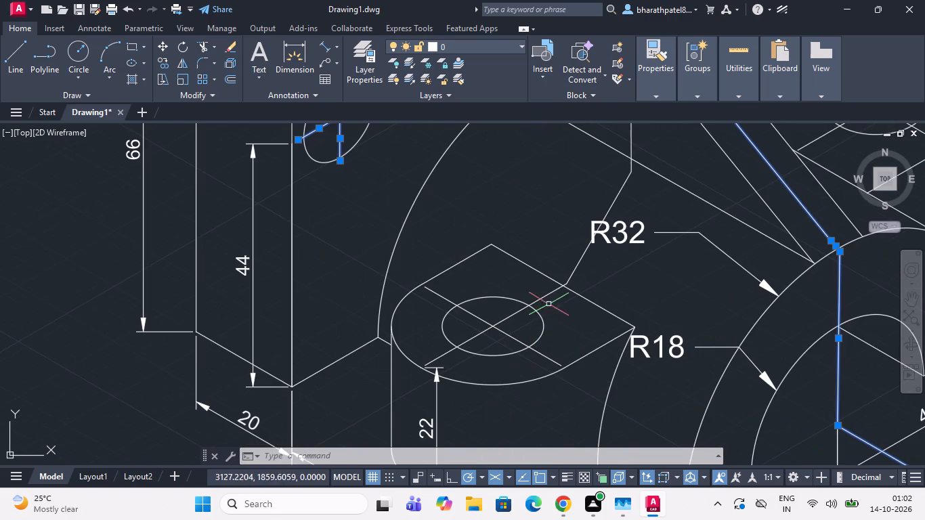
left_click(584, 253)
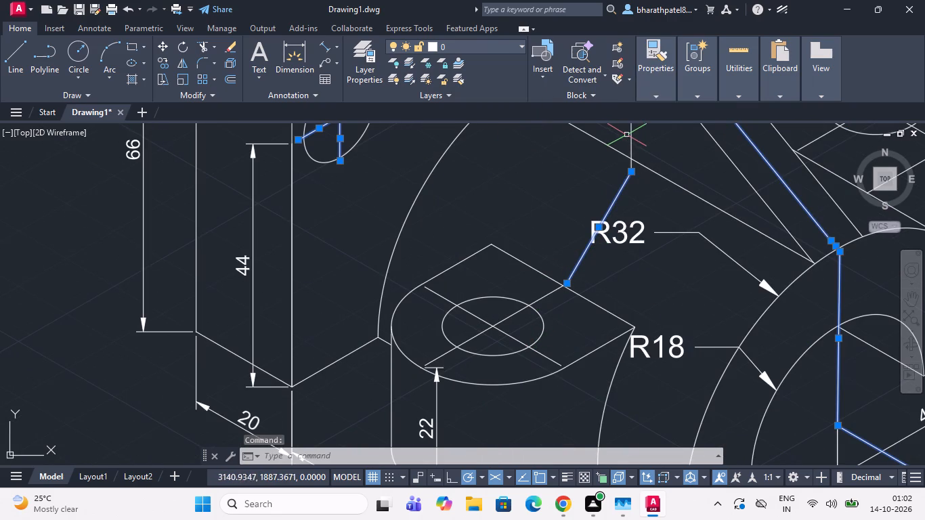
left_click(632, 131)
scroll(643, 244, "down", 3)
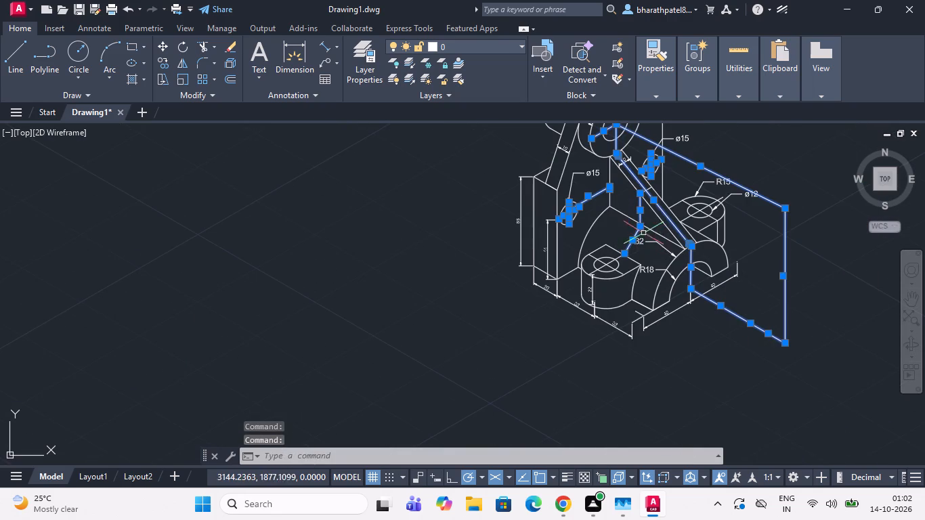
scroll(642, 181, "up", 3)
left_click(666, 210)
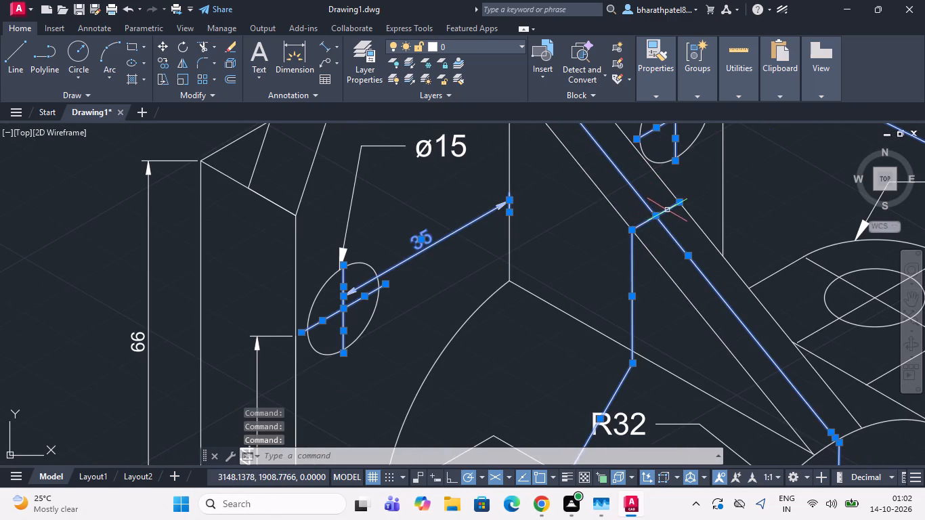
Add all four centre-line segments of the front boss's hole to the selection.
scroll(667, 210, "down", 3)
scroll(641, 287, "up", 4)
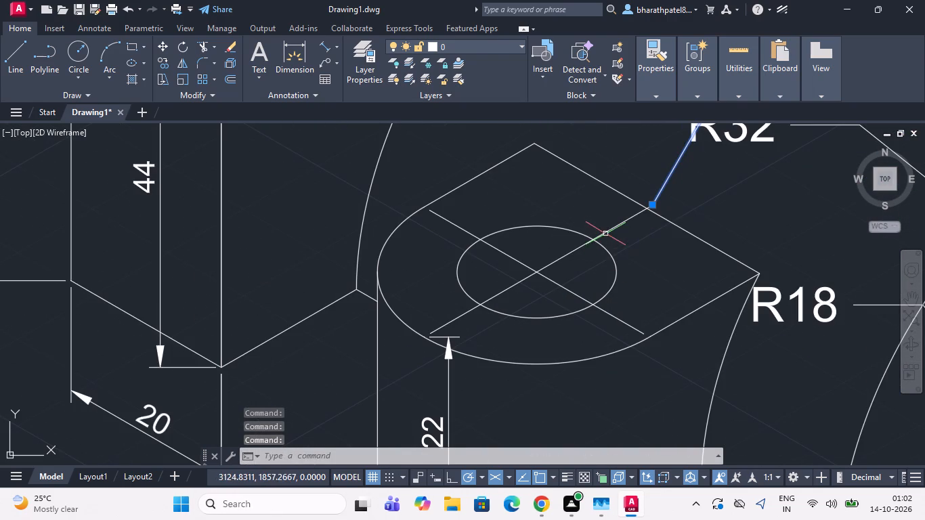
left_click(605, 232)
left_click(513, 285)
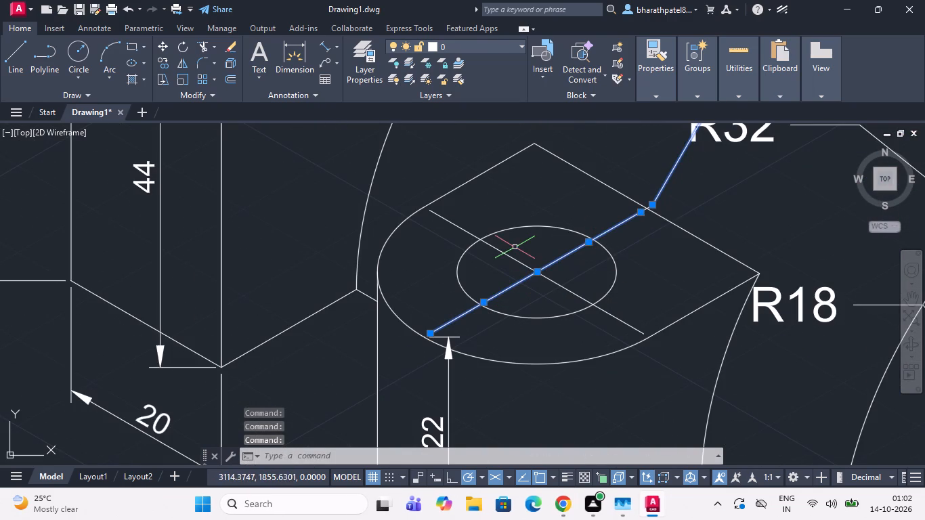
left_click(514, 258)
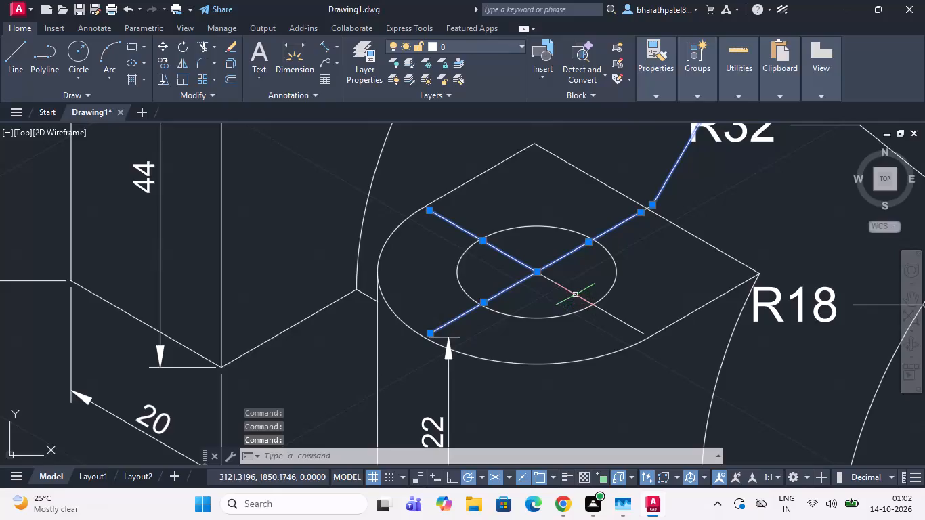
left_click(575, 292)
Load the ISO dash linetype ACAD_ISO02W100 from acadiso.lin into the drawing.
scroll(574, 289, "down", 3)
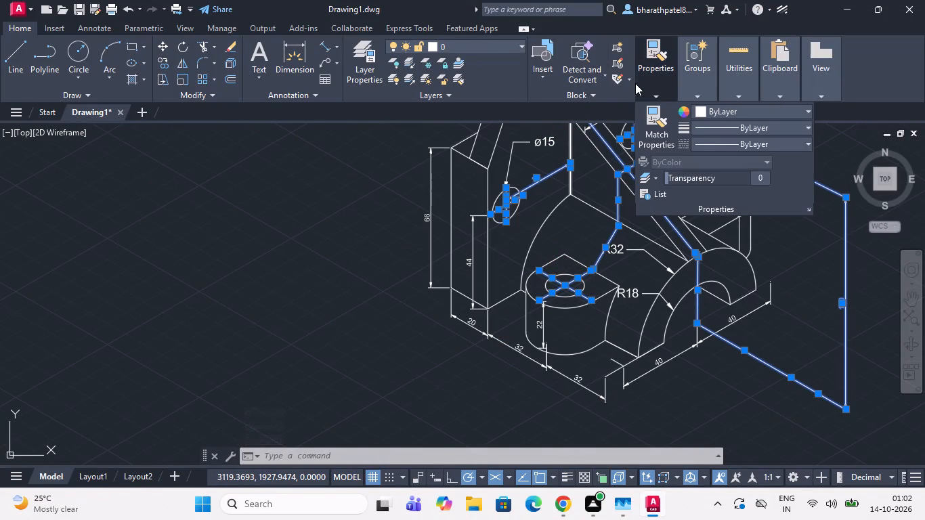
left_click(697, 142)
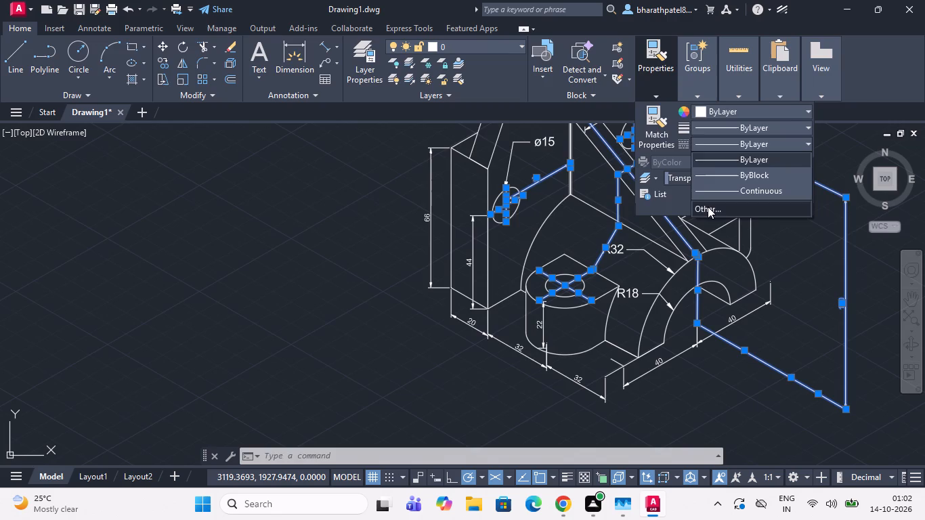
left_click(708, 207)
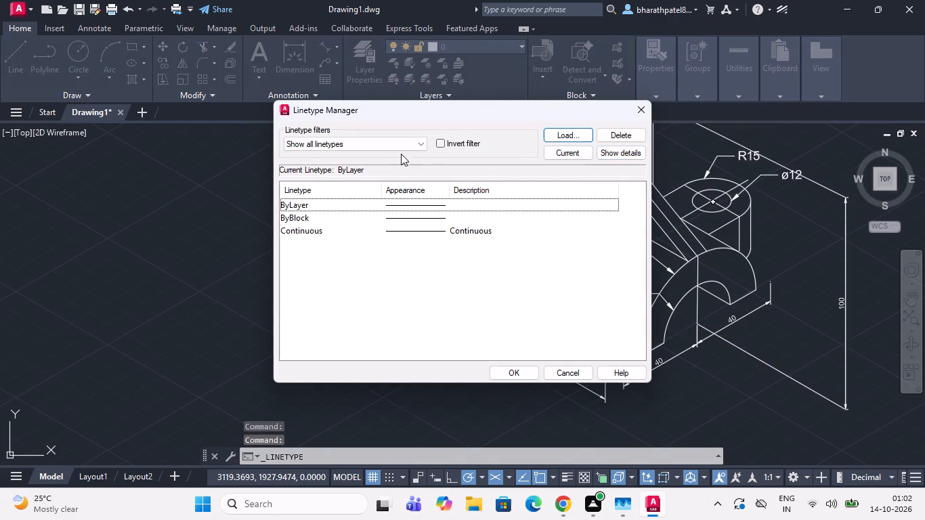
left_click(566, 132)
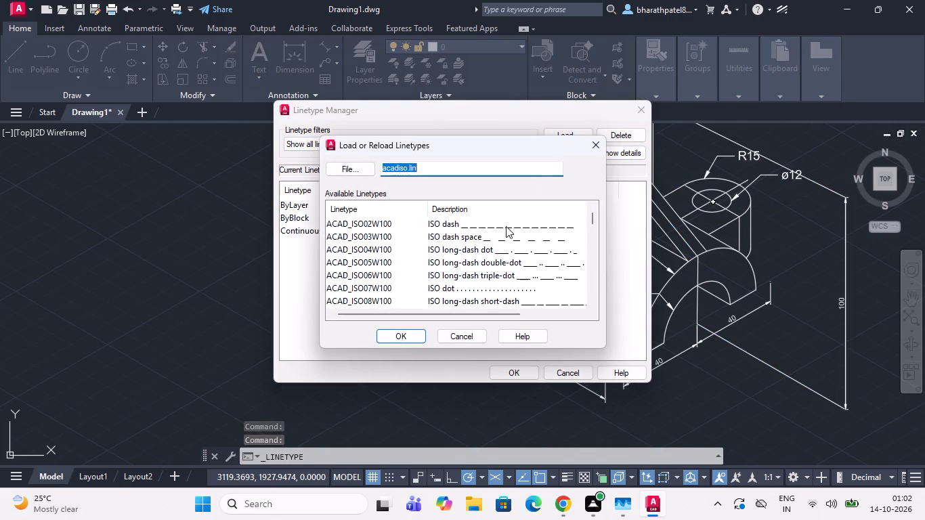
left_click(504, 228)
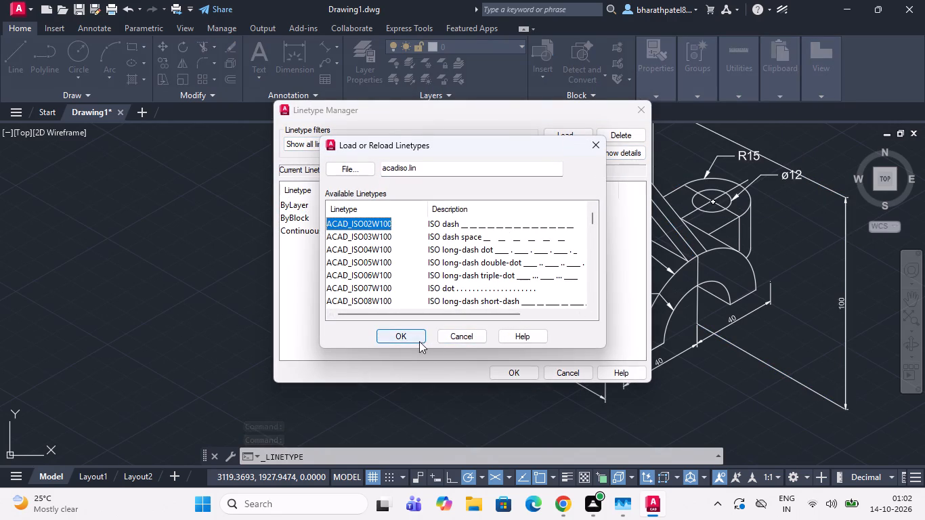
left_click(417, 341)
left_click(492, 233)
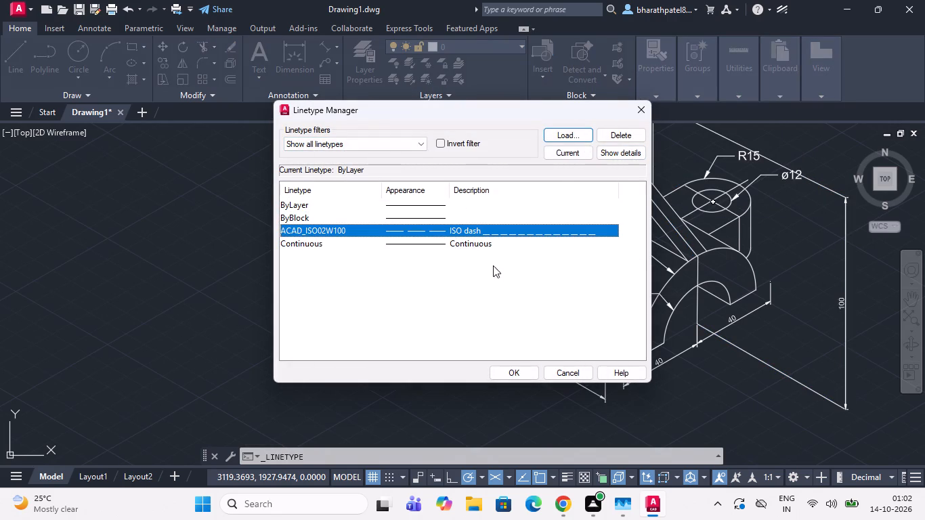
left_click(511, 370)
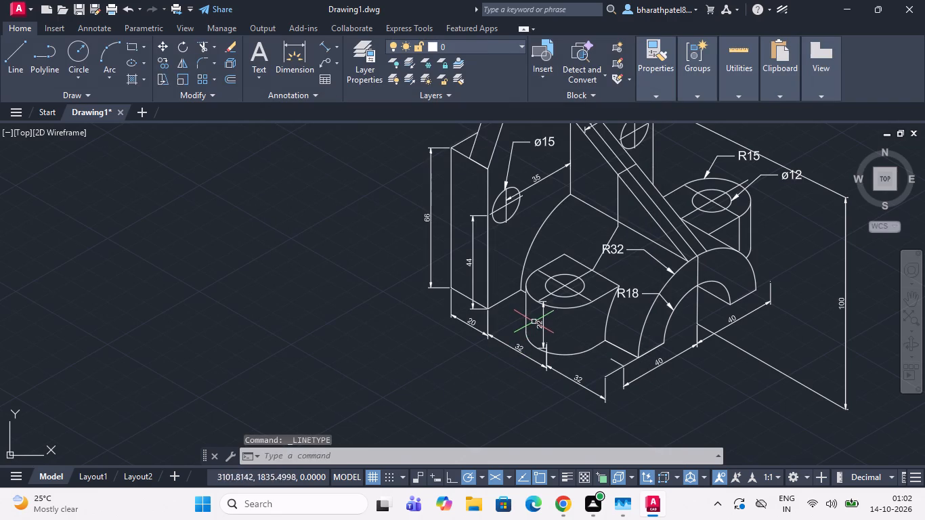
Draw a vertical line down the front boss's side from its top edge and continue it to the short base line's free end.
left_click(15, 53)
scroll(595, 356, "up", 2)
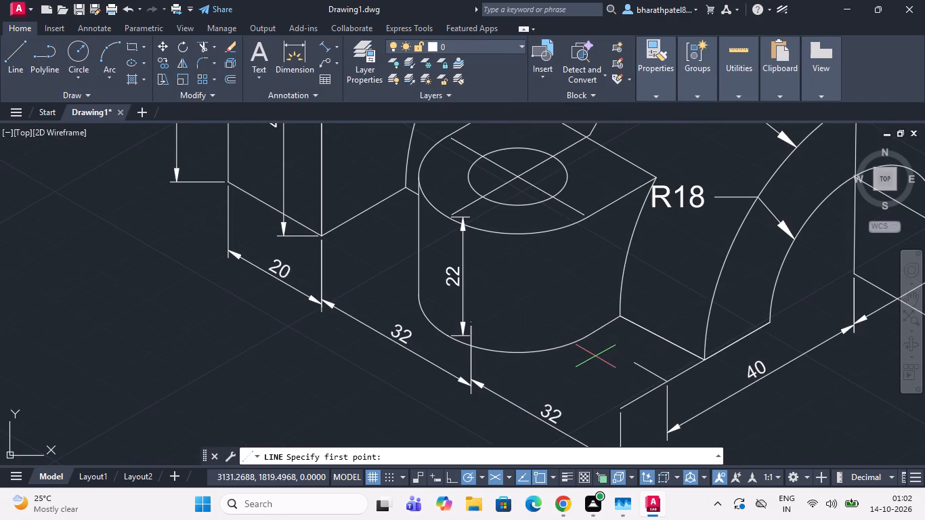
left_click(588, 214)
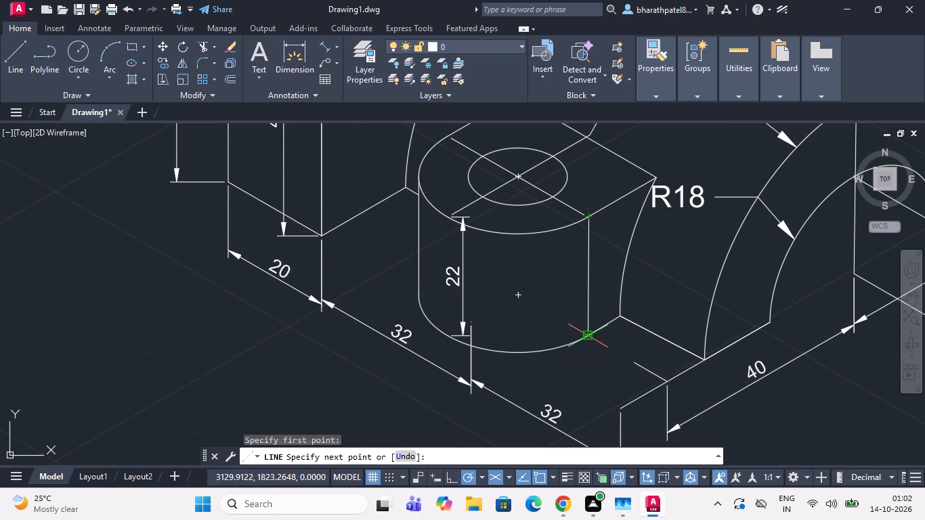
left_click(588, 339)
scroll(653, 383, "up", 2)
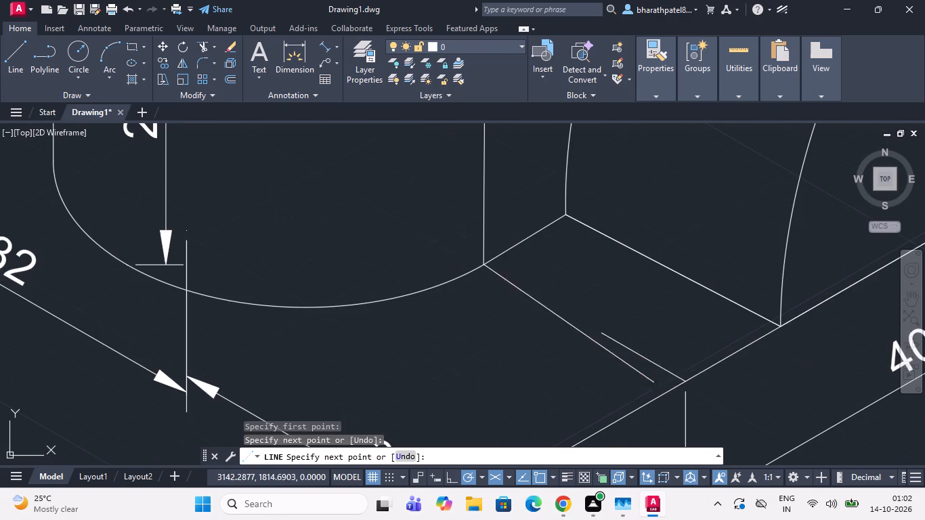
left_click(603, 332)
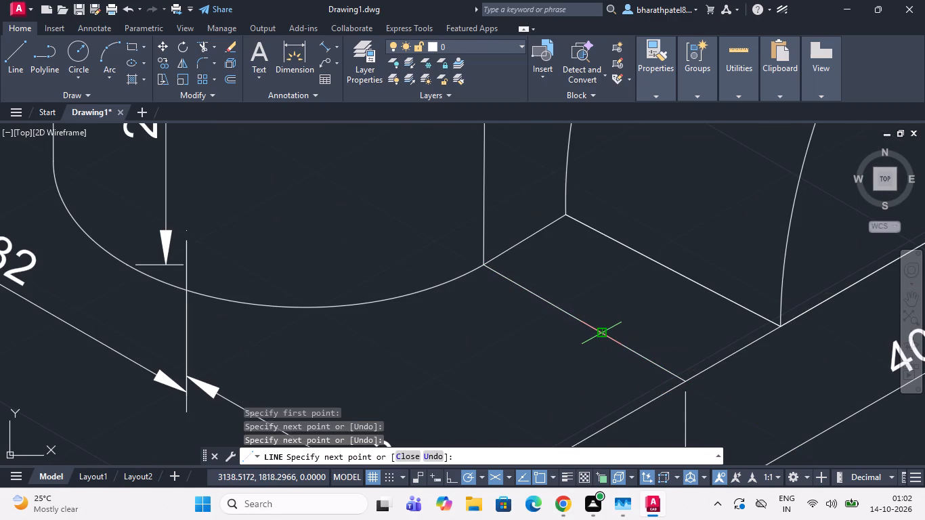
key("Escape")
Select both segments of the base line from the front boss, the base edge they meet and the boss's new vertical line.
scroll(580, 311, "down", 2)
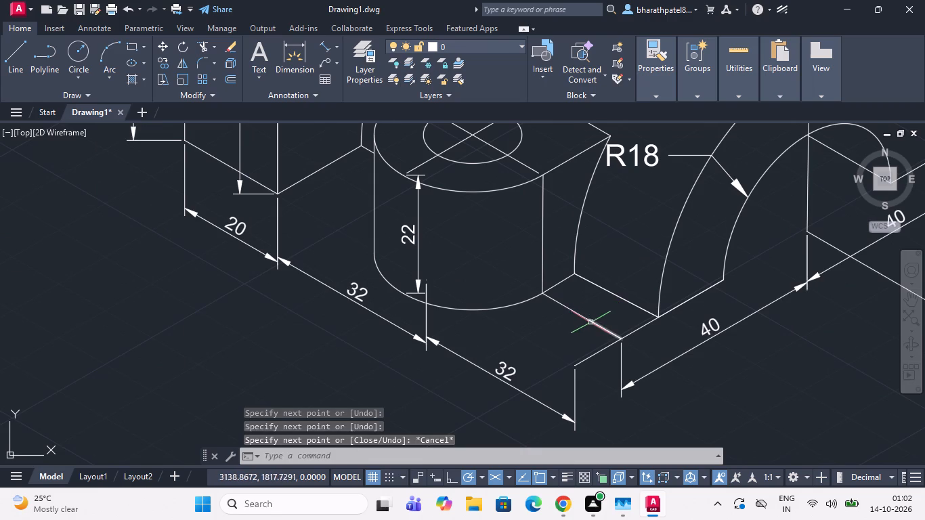
left_click(590, 322)
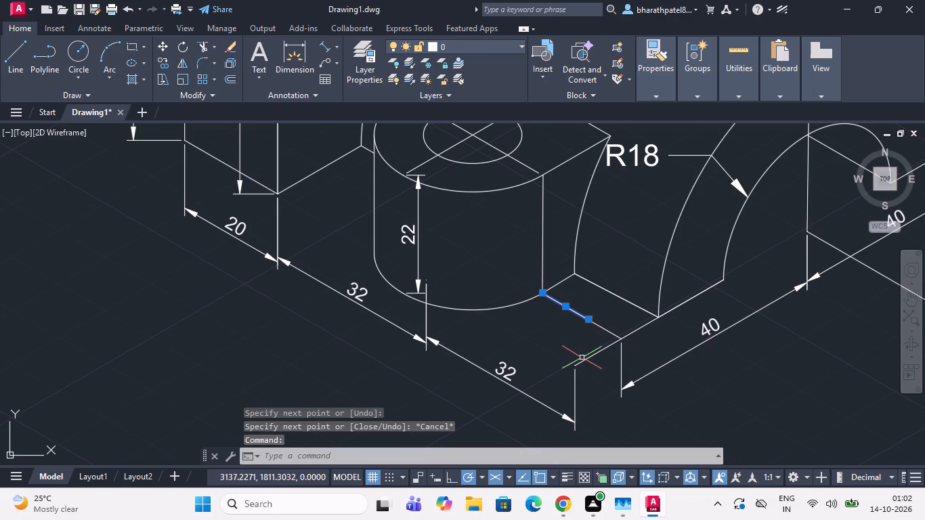
left_click(592, 354)
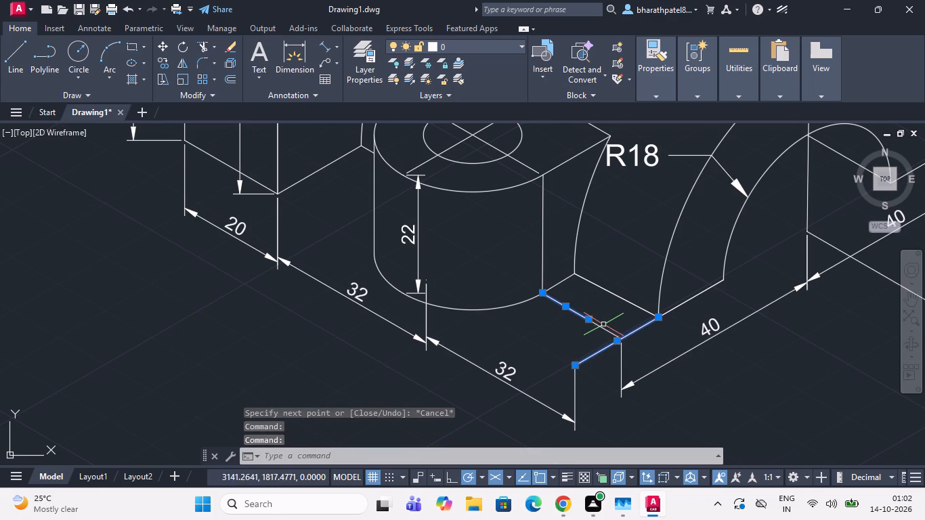
left_click(605, 326)
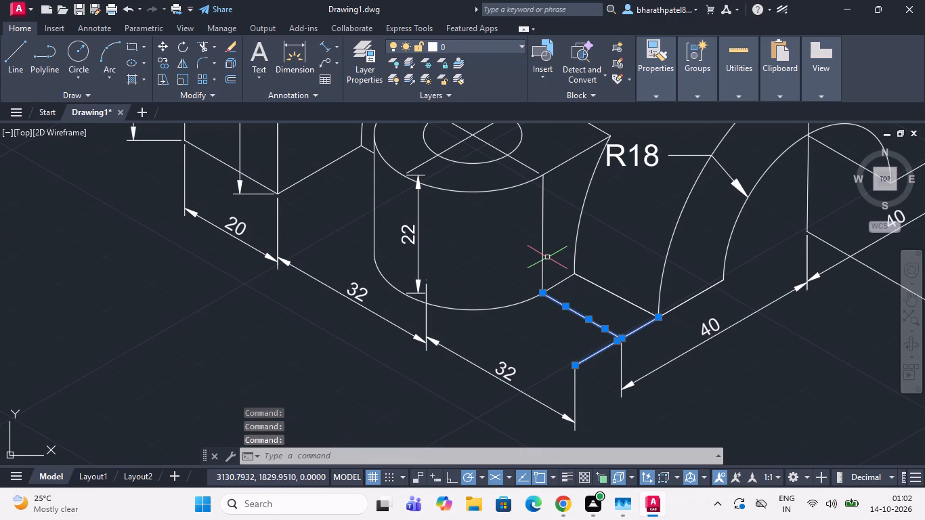
left_click(543, 253)
scroll(543, 258, "down", 2)
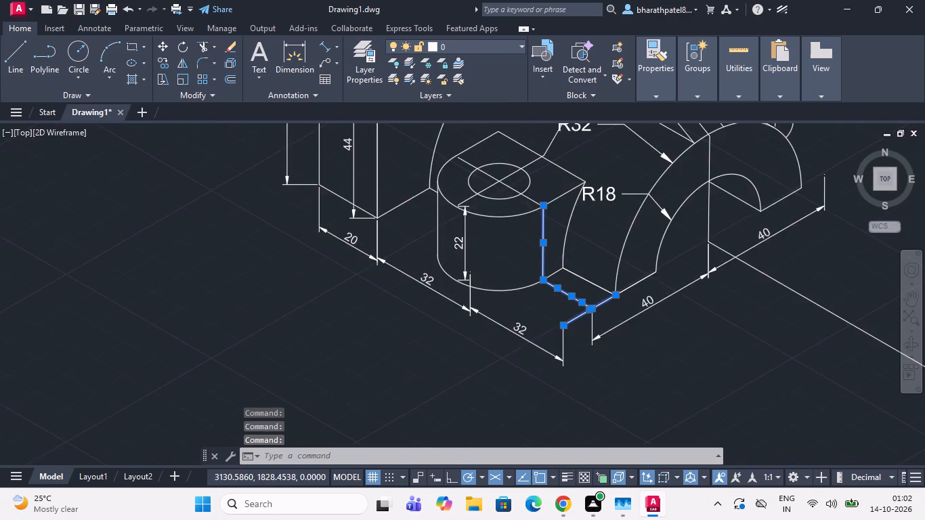
Add all four centre-line segments of the front boss's hole to the selection.
left_click(506, 217)
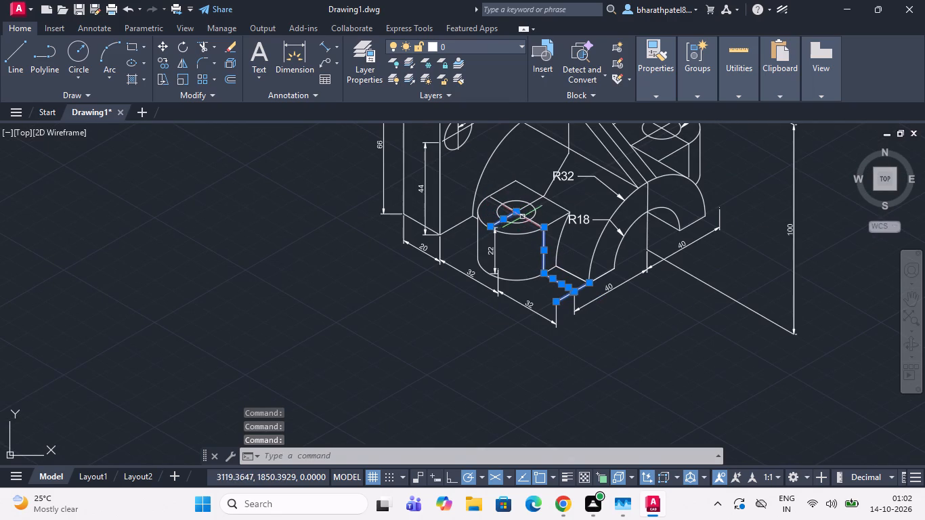
left_click(522, 215)
scroll(523, 208, "up", 3)
left_click(523, 207)
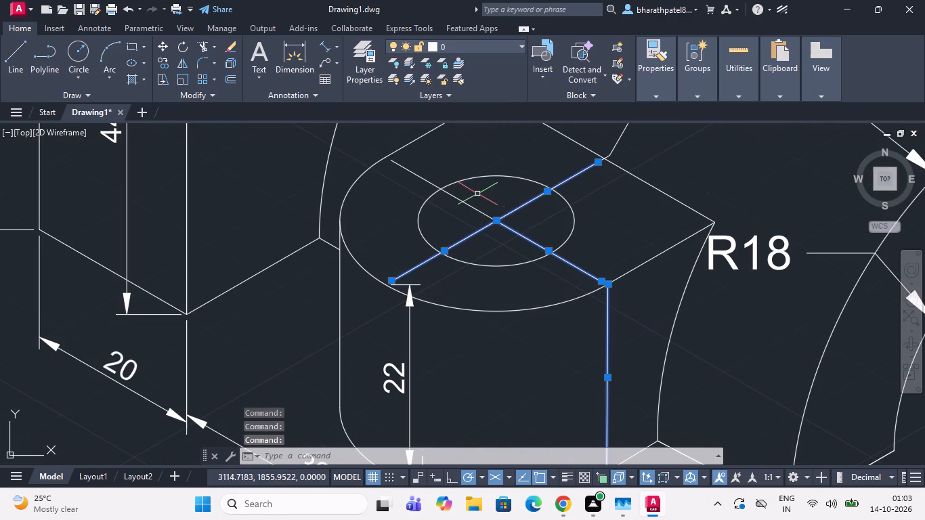
left_click(468, 199)
left_click(465, 206)
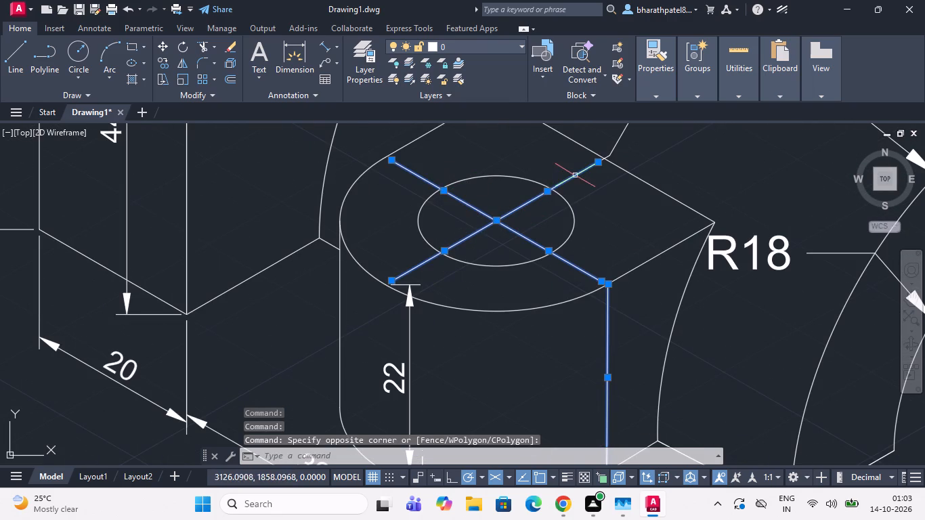
Add the short line beyond the boss's upper centre line, the connecting slanted line, its vertical continuation and the short line across the rib to the selection.
scroll(580, 201, "down", 2)
scroll(586, 179, "up", 3)
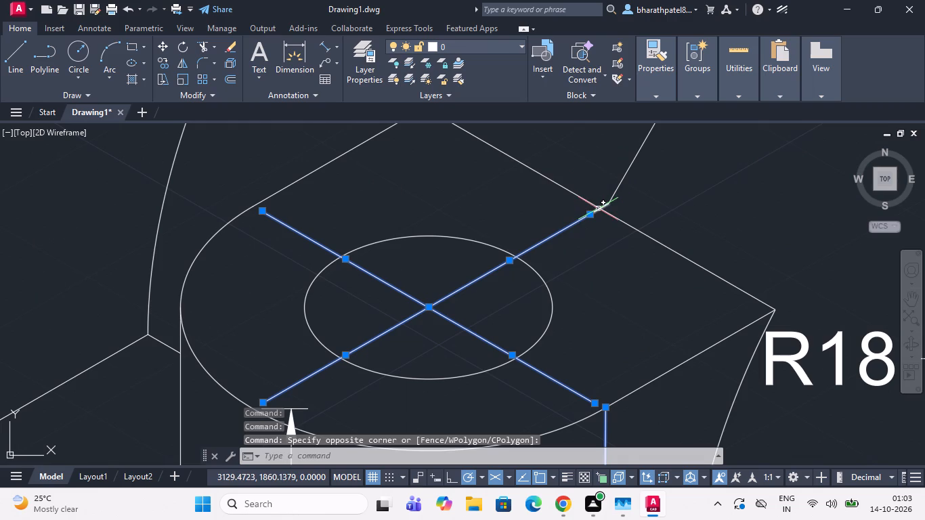
left_click(598, 209)
left_click(616, 187)
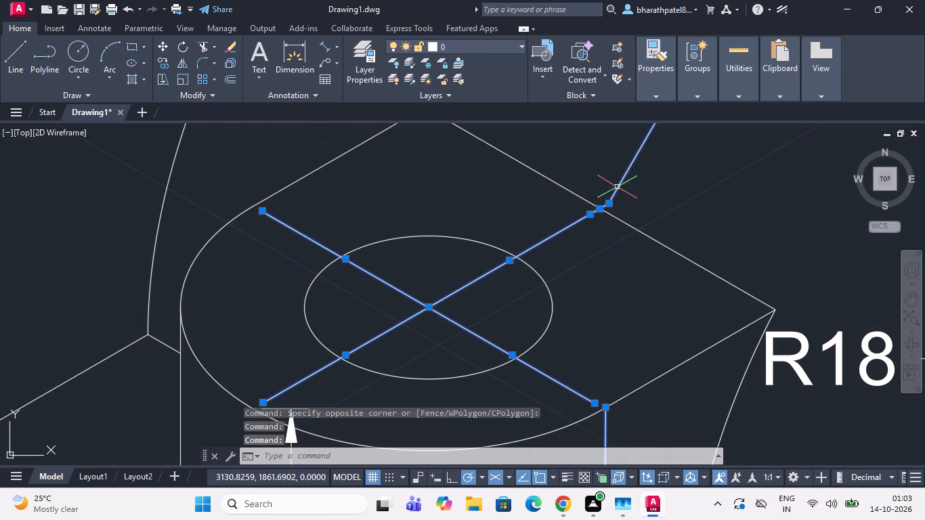
scroll(617, 194, "down", 4)
left_click(641, 146)
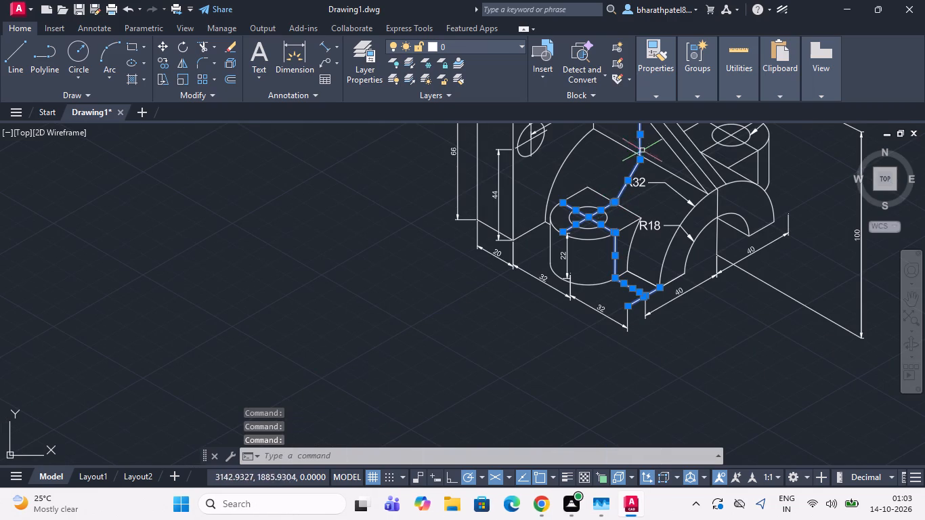
scroll(649, 229, "down", 3)
scroll(647, 194, "up", 5)
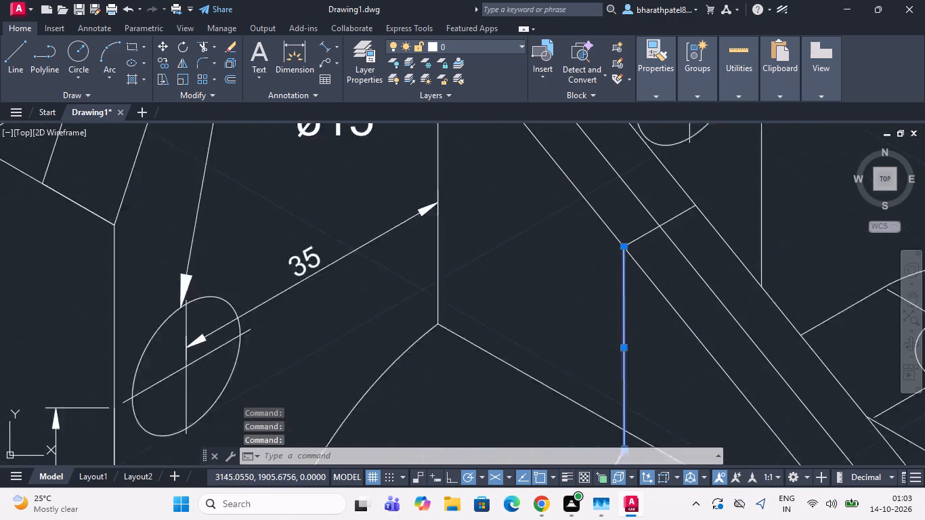
scroll(650, 242, "up", 2)
left_click(642, 226)
scroll(642, 232, "down", 4)
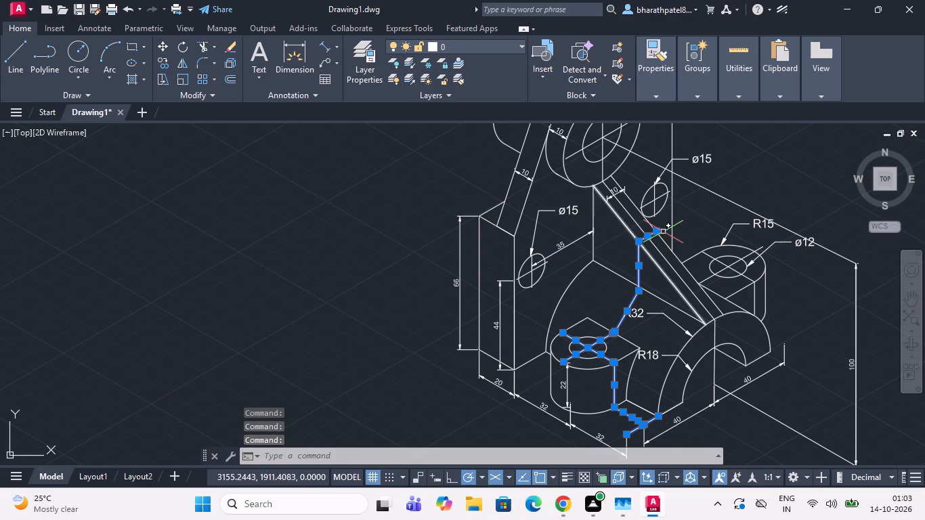
Add the 35 dimension and all four centre-line segments of the left plate's ø15 hole to the selection.
left_click(564, 248)
scroll(535, 269, "up", 3)
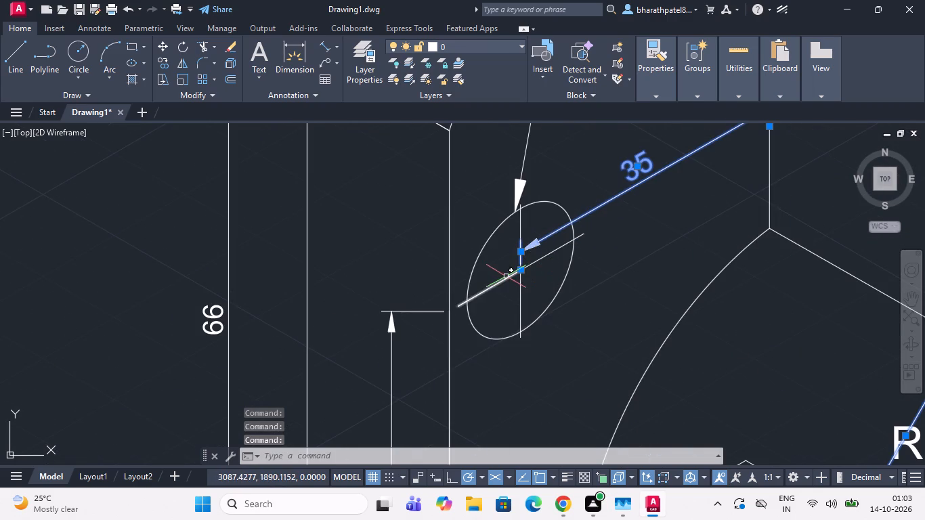
left_click(506, 276)
left_click(546, 255)
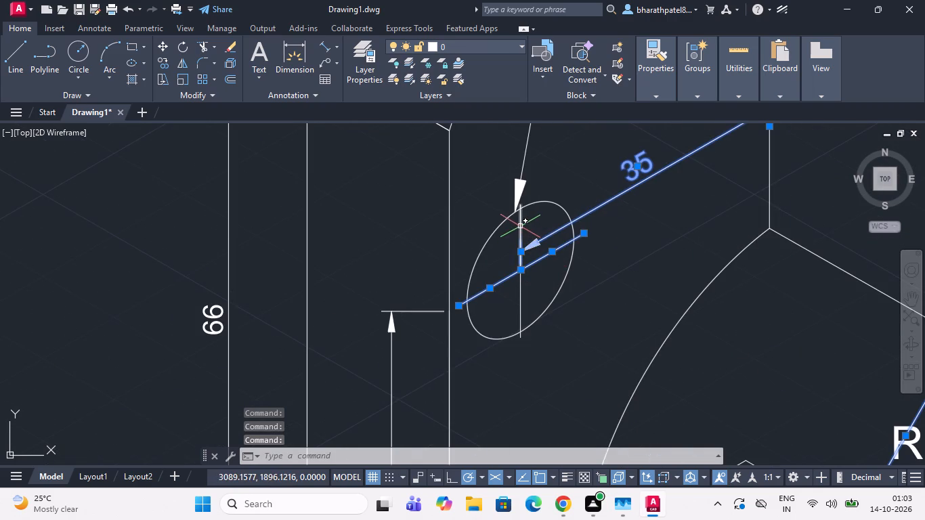
left_click(521, 225)
left_click(522, 290)
scroll(523, 292, "down", 2)
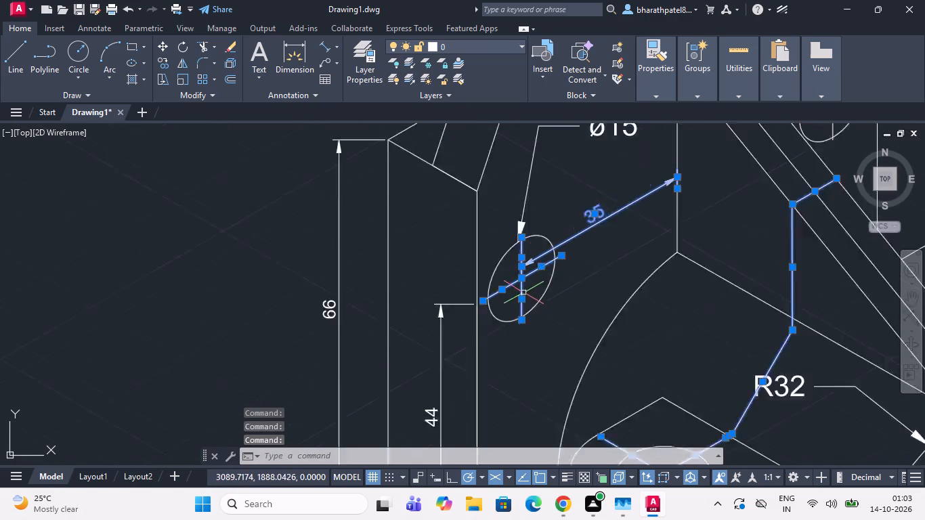
Add the ø22 hole's centre lines and the long sloping line from its centre to the 100 dimension to the selection.
scroll(525, 295, "down", 2)
scroll(563, 209, "up", 3)
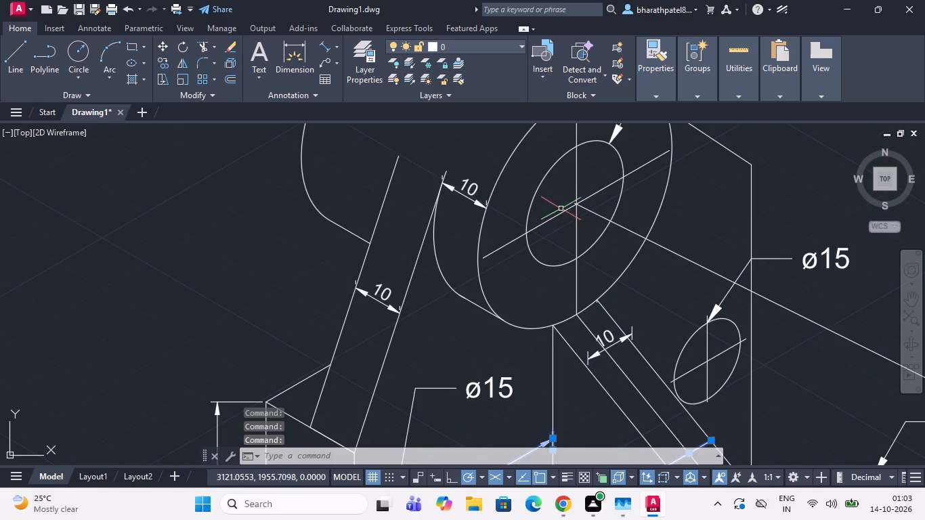
left_click(565, 209)
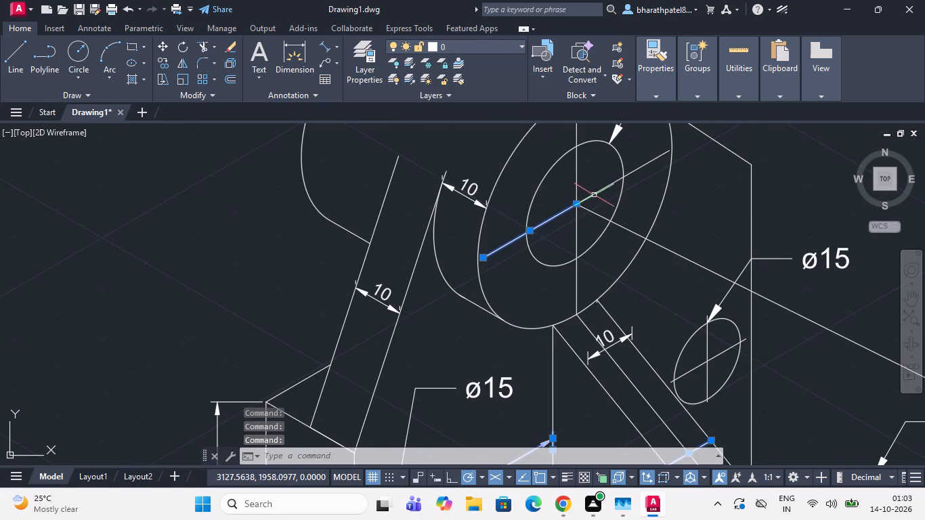
left_click(595, 194)
left_click(574, 186)
left_click(578, 182)
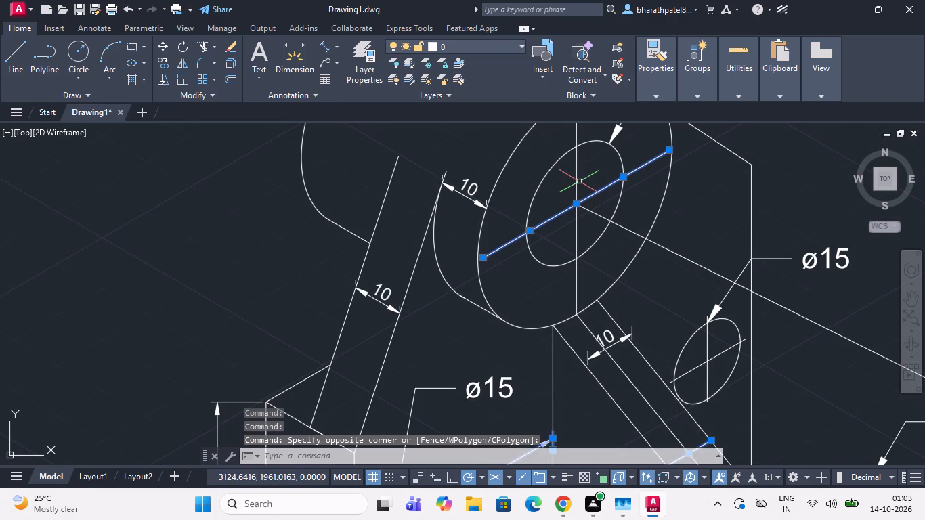
left_click(578, 181)
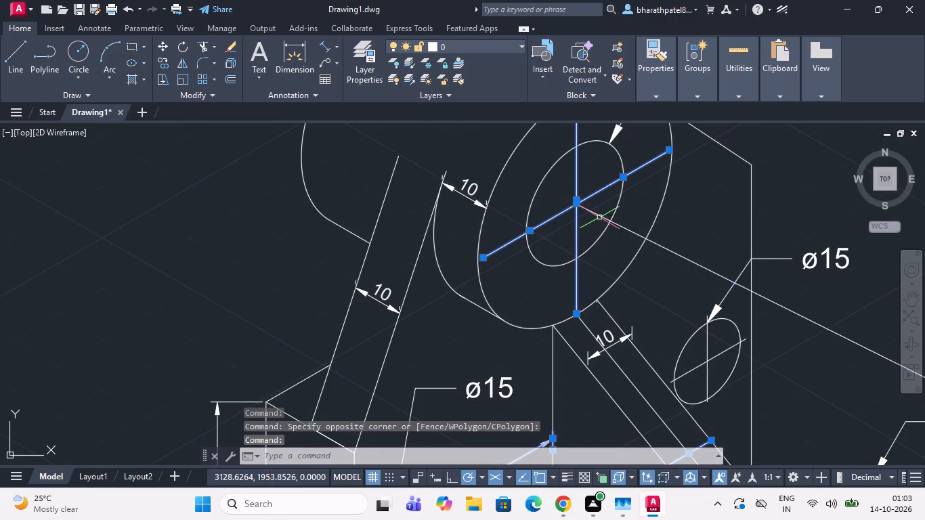
left_click(599, 217)
Add both segments of the sloping rib's middle line, up to the cylinder's lower edge, to the selection.
scroll(601, 230, "down", 3)
scroll(647, 226, "up", 2)
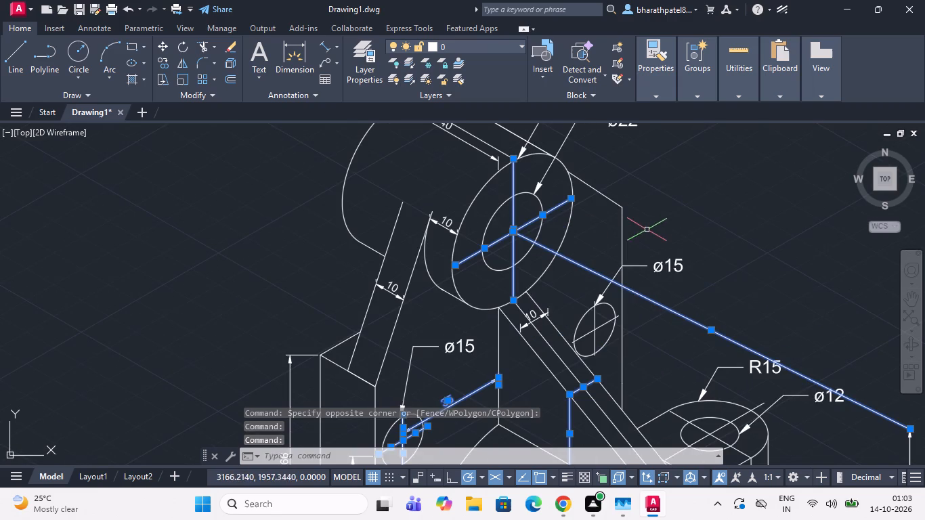
scroll(601, 307, "down", 1)
scroll(594, 338, "up", 3)
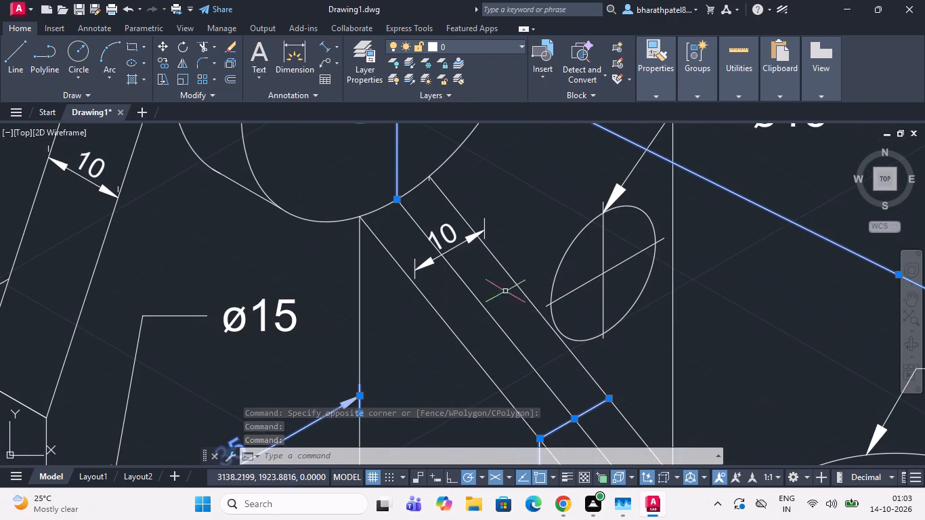
left_click(491, 313)
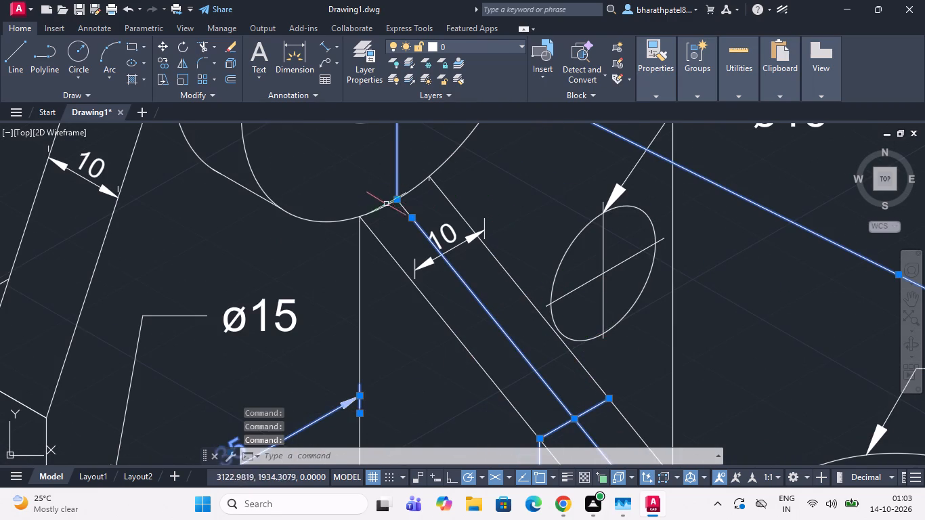
left_click(400, 206)
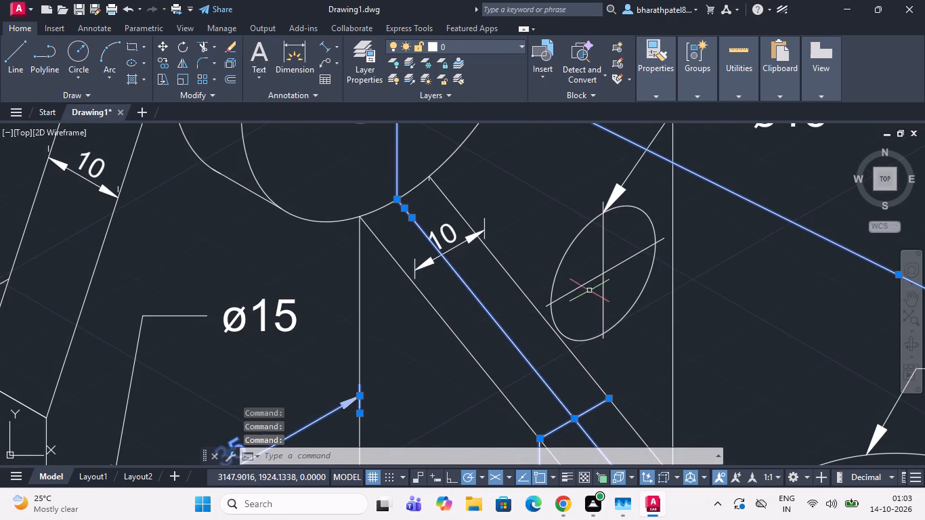
Add all four centre-line segments of the ø15 hole beside the sloping rib to the selection.
left_click(588, 280)
left_click(609, 269)
left_click_drag(605, 253, 605, 259)
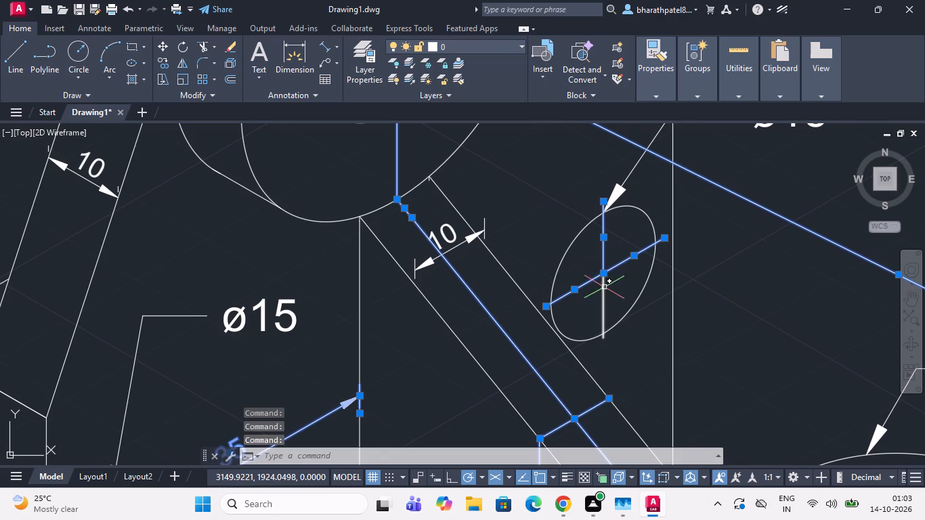
left_click(604, 287)
Add the four centre-line segments of the rear boss's ø12 hole and the vertical line below them to the selection.
scroll(604, 283, "down", 4)
scroll(658, 341, "up", 4)
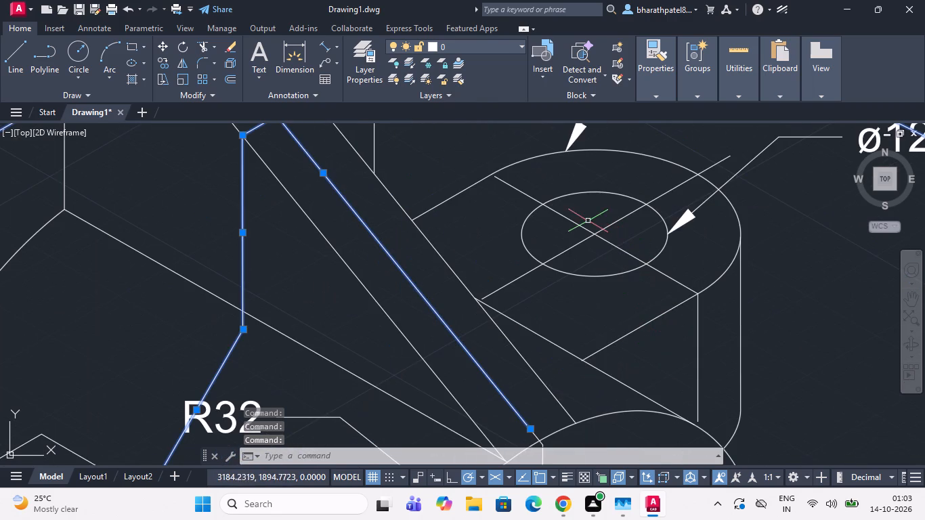
left_click(572, 216)
left_click(622, 221)
left_click(622, 215)
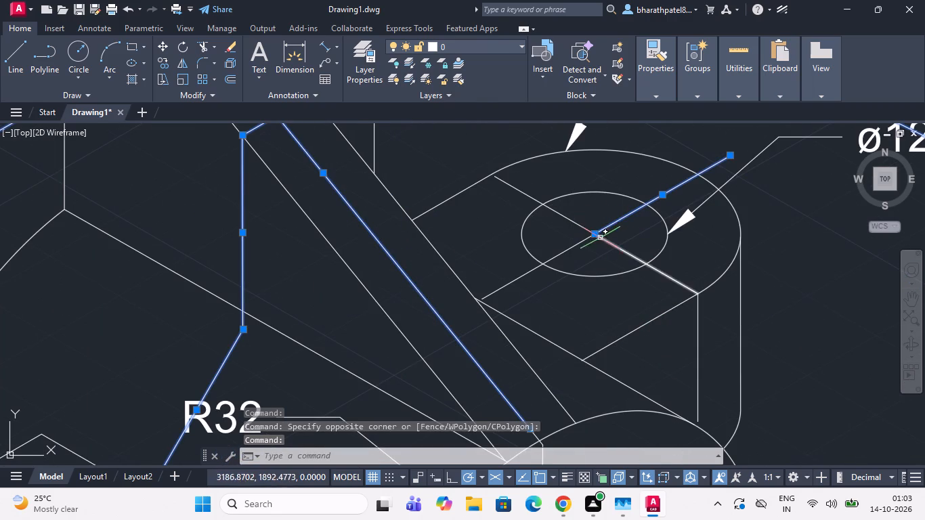
left_click(605, 239)
left_click(566, 250)
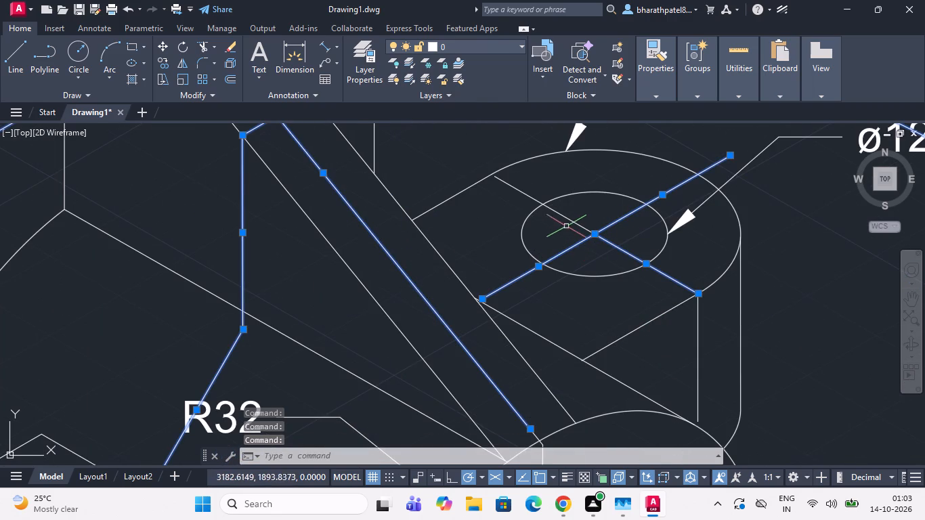
left_click(567, 215)
left_click(562, 216)
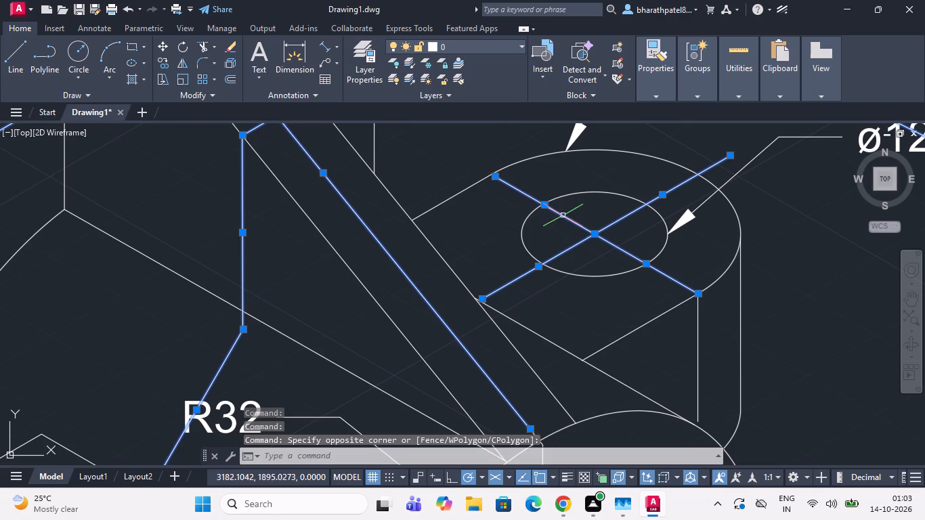
left_click(695, 351)
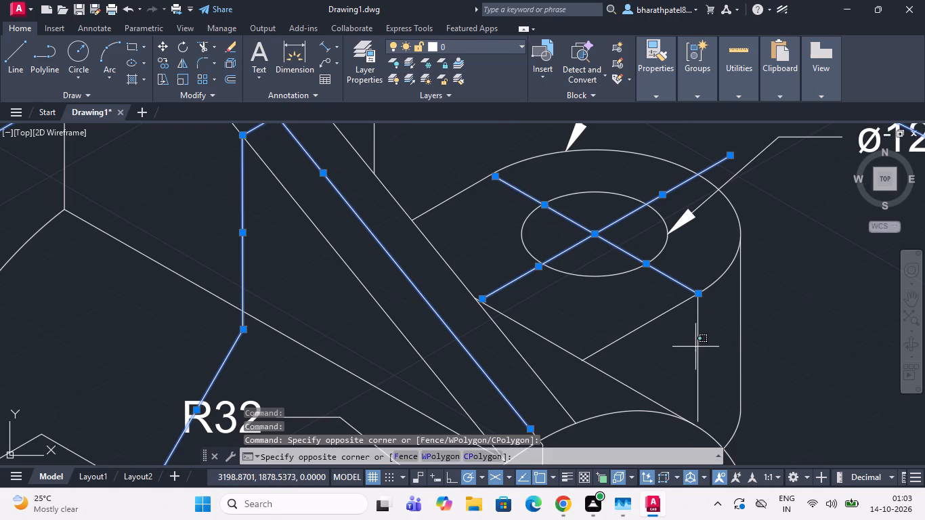
left_click(697, 345)
left_click(698, 344)
Add the rib middle line's short end, its vertical continuation, both segments of the sloping base line and the 100 dimension to the selection.
scroll(698, 343, "down", 4)
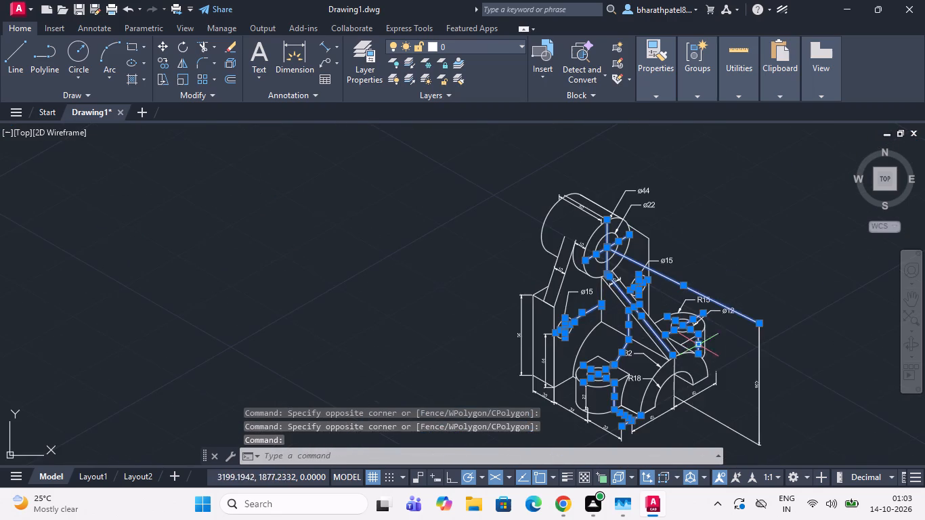
scroll(670, 393, "up", 3)
left_click(681, 351)
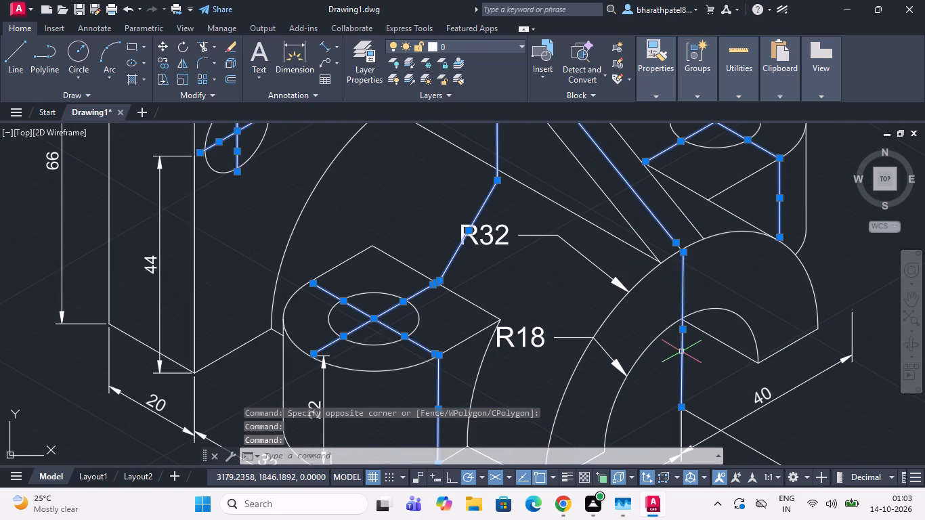
scroll(681, 246, "up", 4)
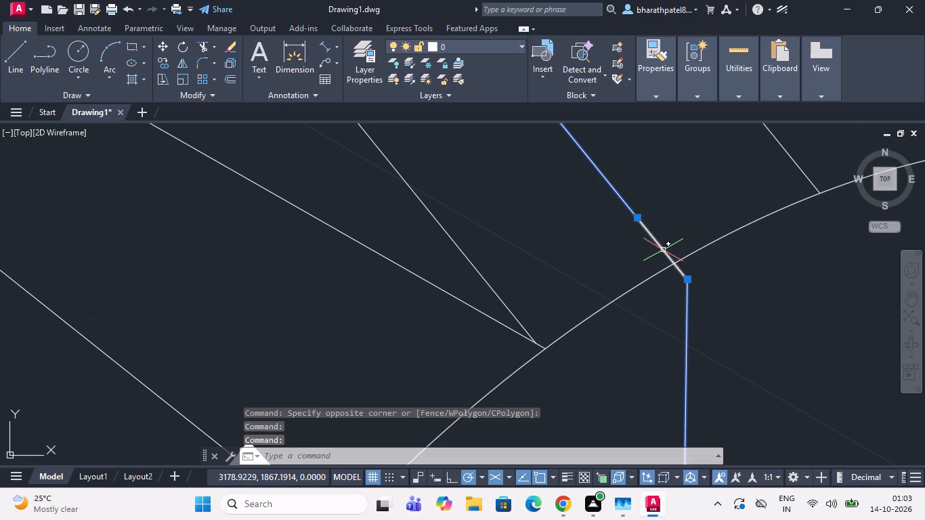
left_click(663, 248)
scroll(663, 248, "down", 5)
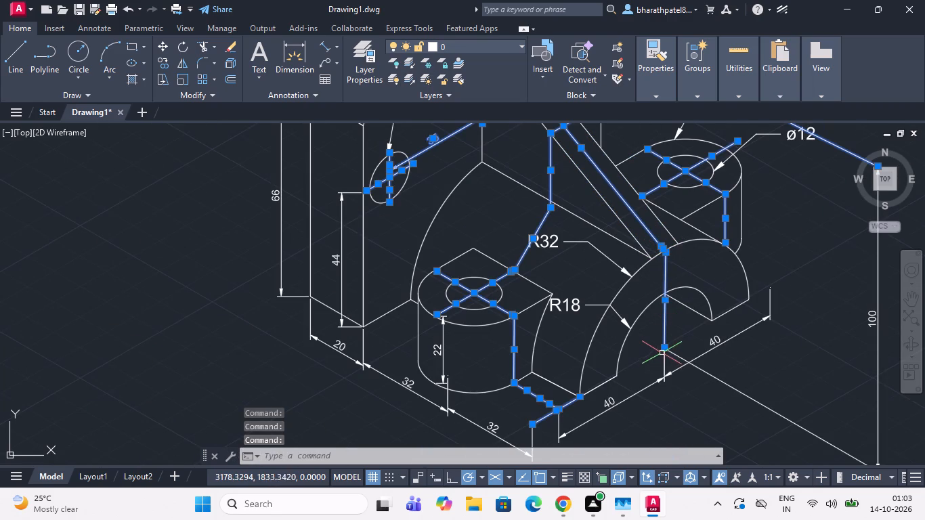
scroll(662, 345, "down", 1)
left_click(686, 360)
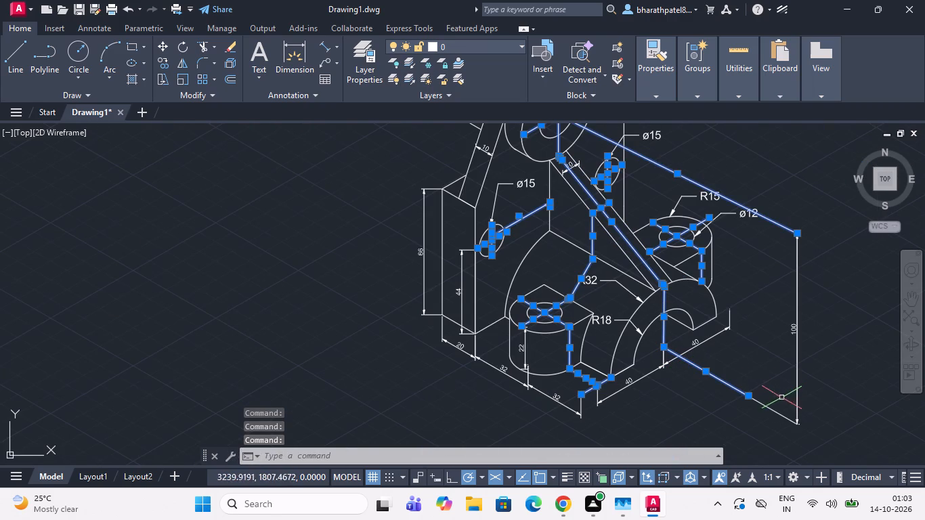
left_click(770, 406)
left_click(799, 384)
Add the centre line along the ø44 cylinder's top and the 10 dimension next to the cylinder's front face to the selection.
scroll(786, 380, "down", 1)
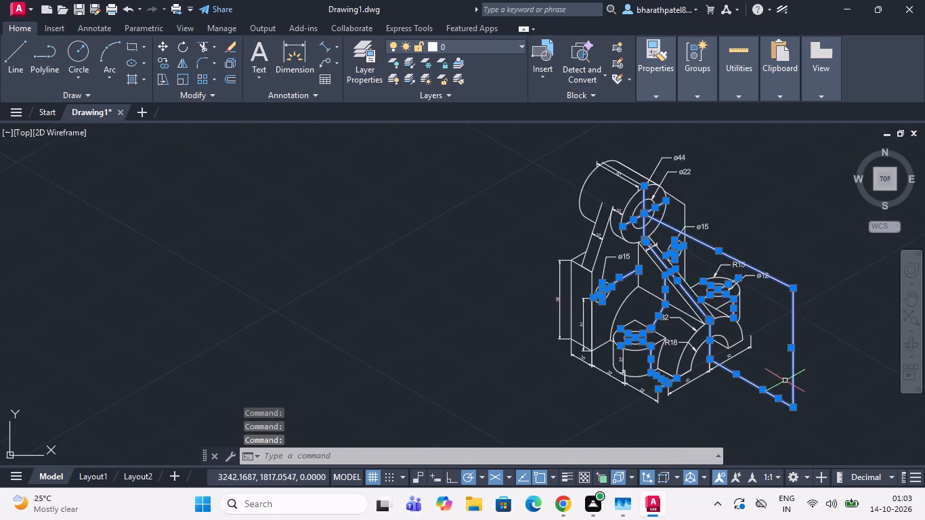
scroll(785, 381, "down", 1)
scroll(697, 280, "up", 3)
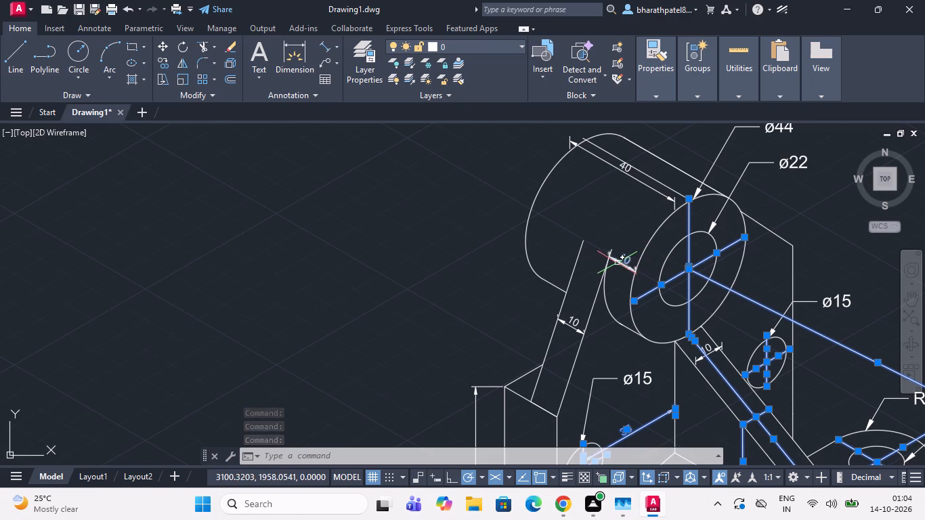
left_click(653, 177)
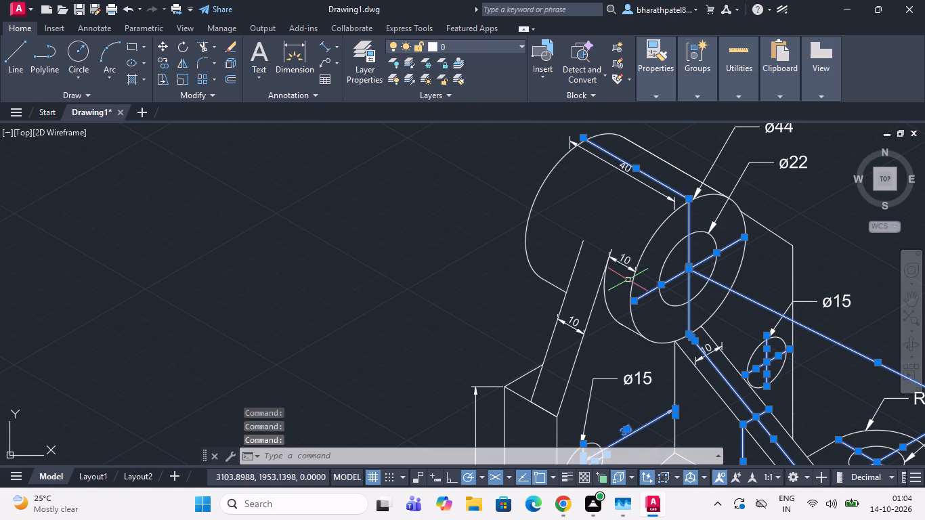
left_click(627, 267)
Add the back plate's sloping top edge beside the cylinder and both segments of its vertical edge to the selection.
left_click(779, 235)
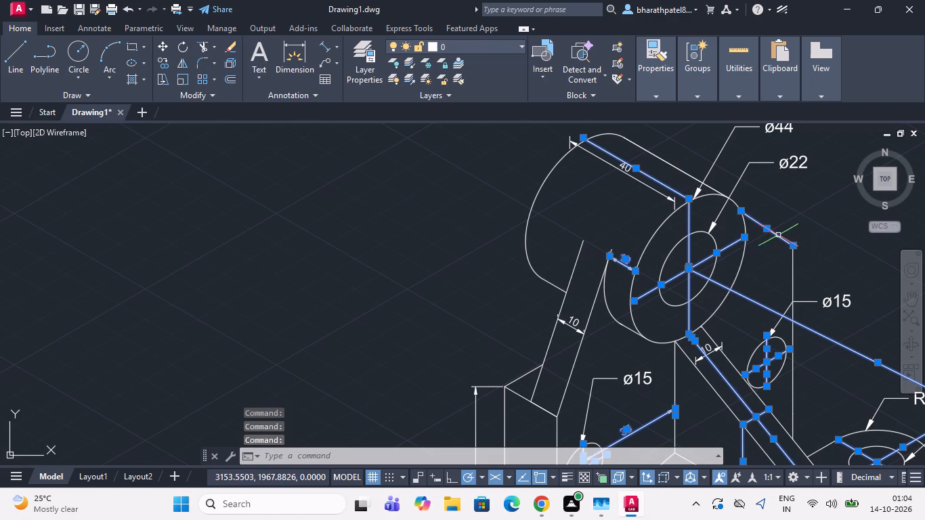
left_click(789, 263)
left_click(791, 267)
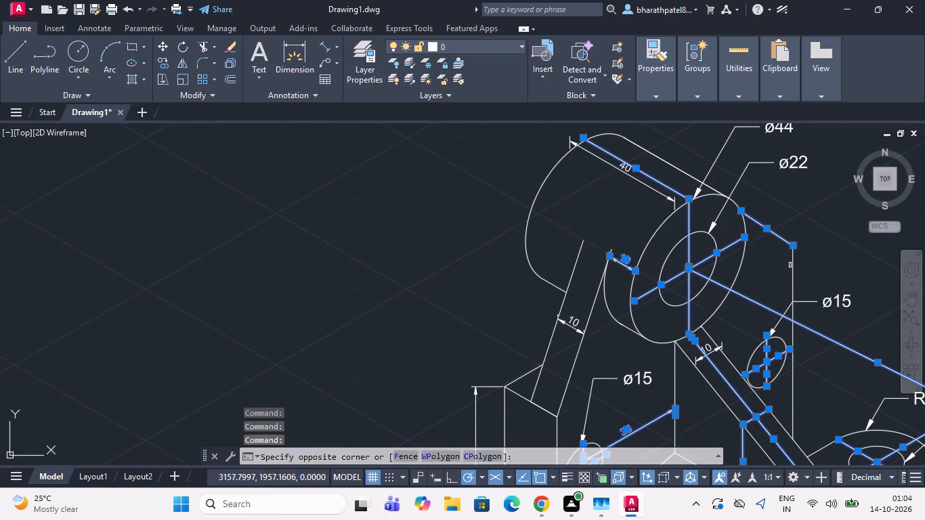
left_click(793, 270)
scroll(794, 267, "down", 3)
scroll(803, 298, "up", 4)
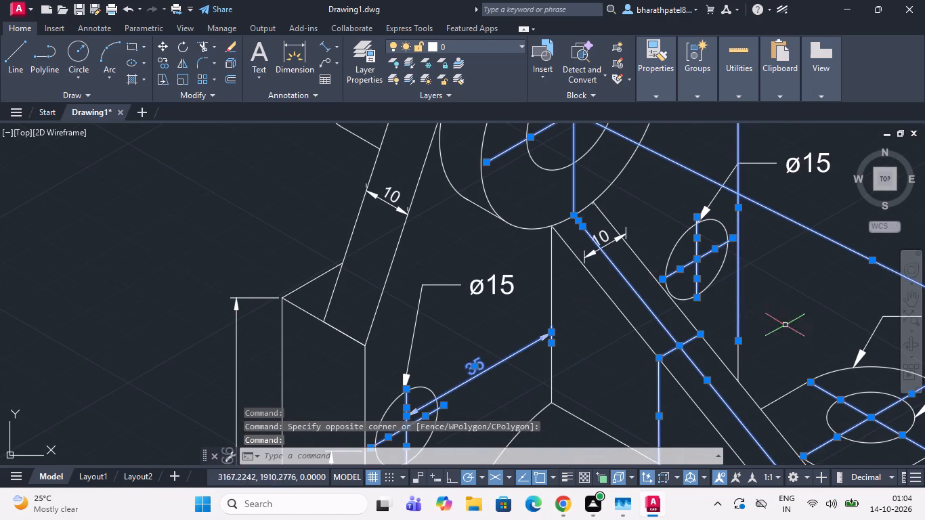
left_click(741, 364)
left_click(738, 362)
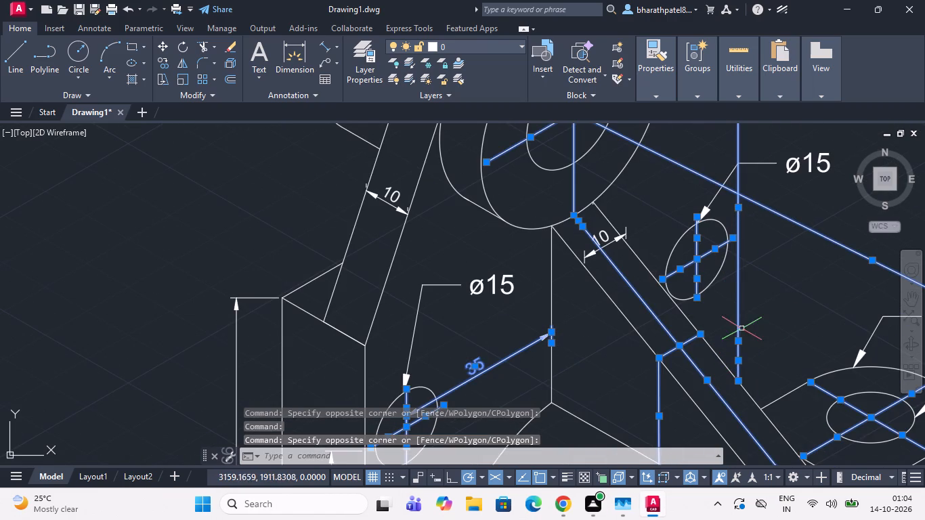
scroll(733, 299, "down", 3)
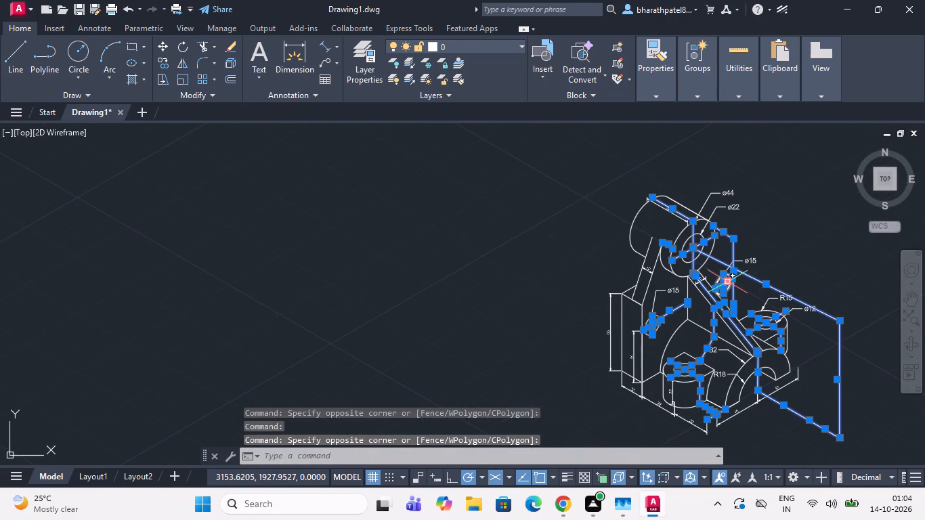
Assign the ACAD_ISO02W100 linetype to all the selected centre and auxiliary lines, and clear the selection.
scroll(660, 302, "down", 1)
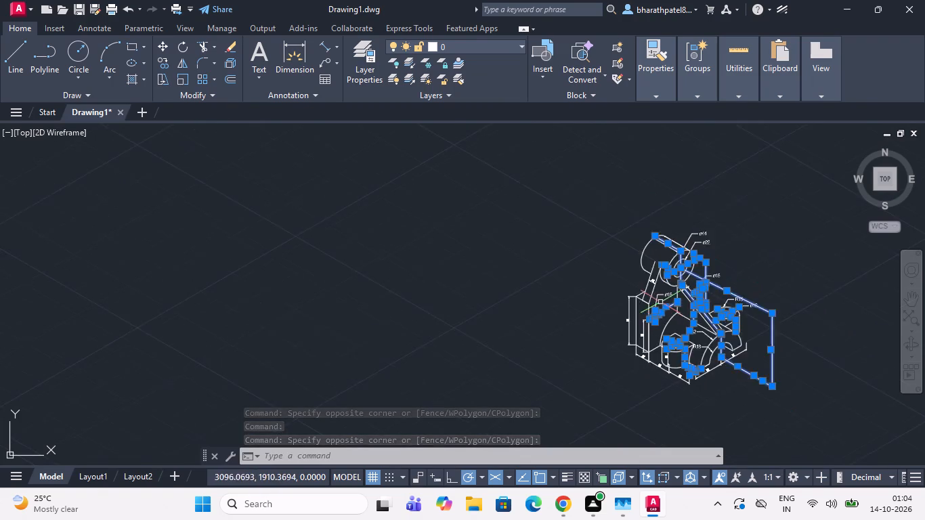
scroll(659, 302, "down", 1)
scroll(740, 343, "up", 2)
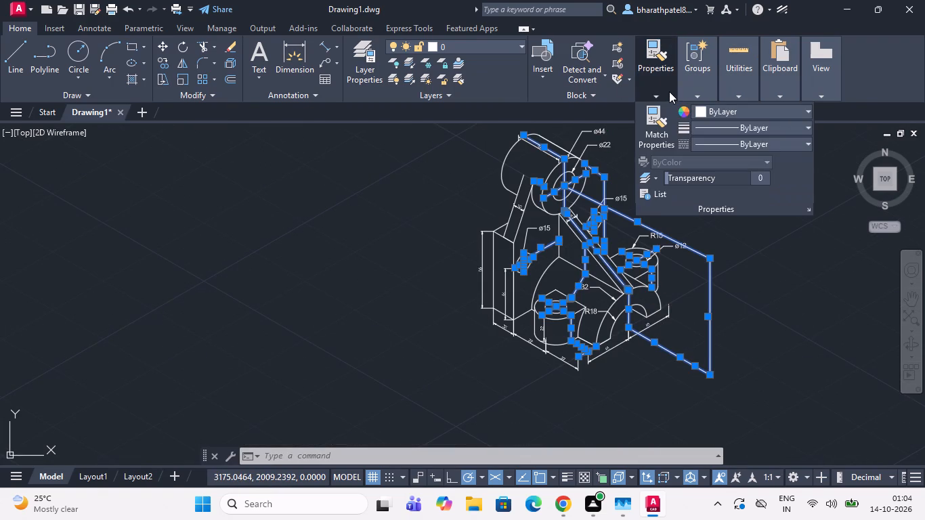
left_click(707, 144)
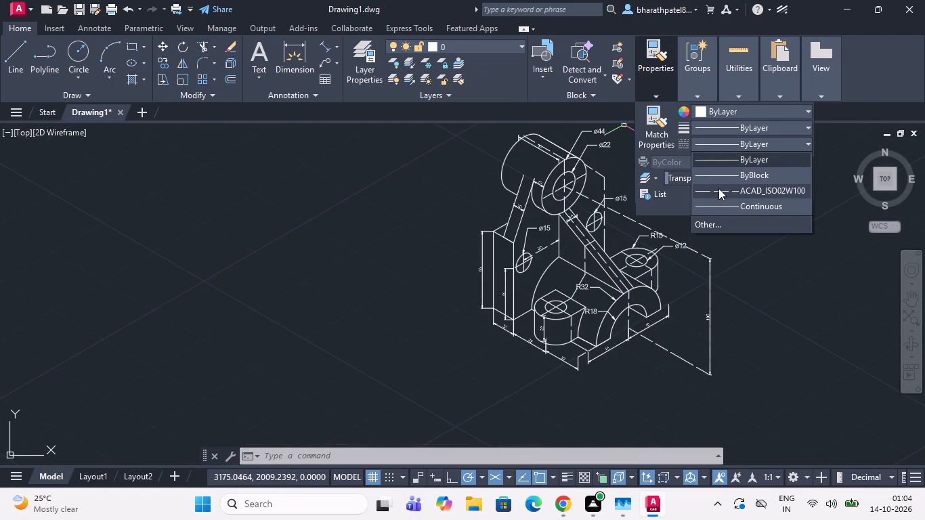
left_click(718, 188)
left_click(756, 266)
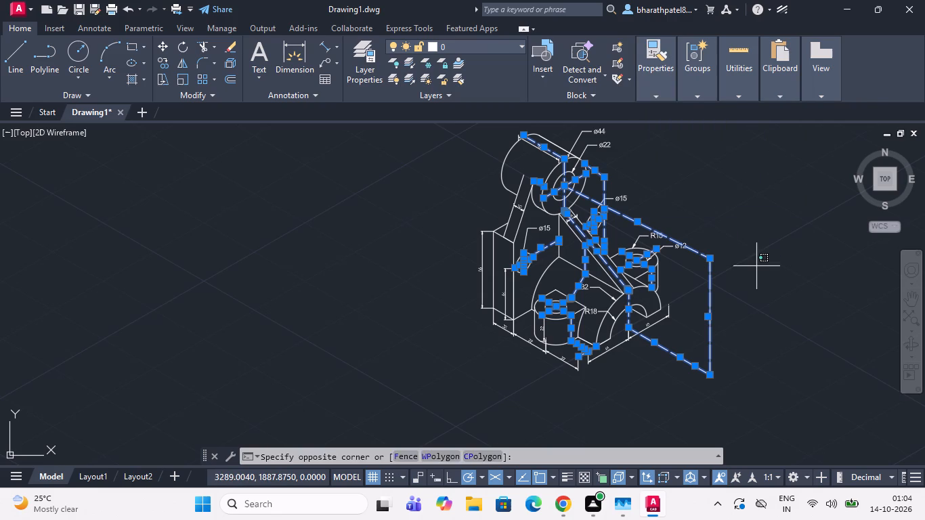
left_click(756, 266)
left_click(756, 266)
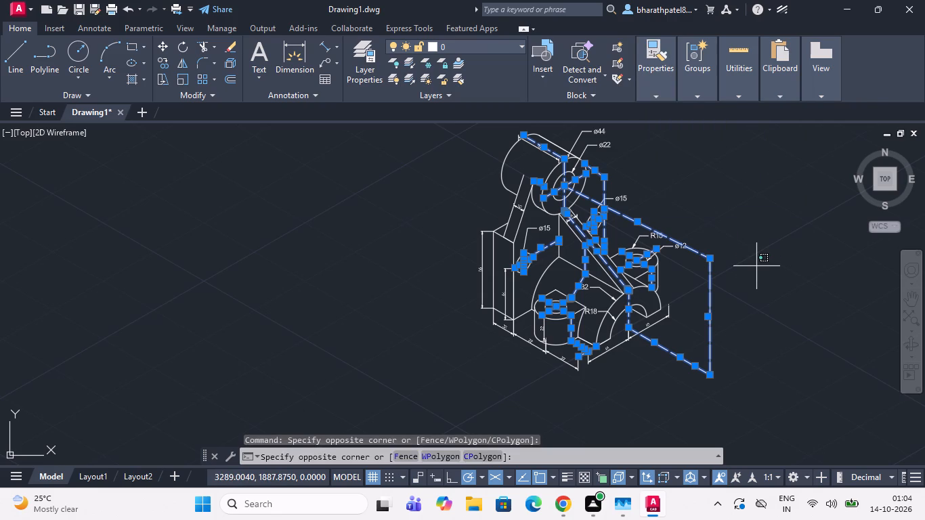
key("Return")
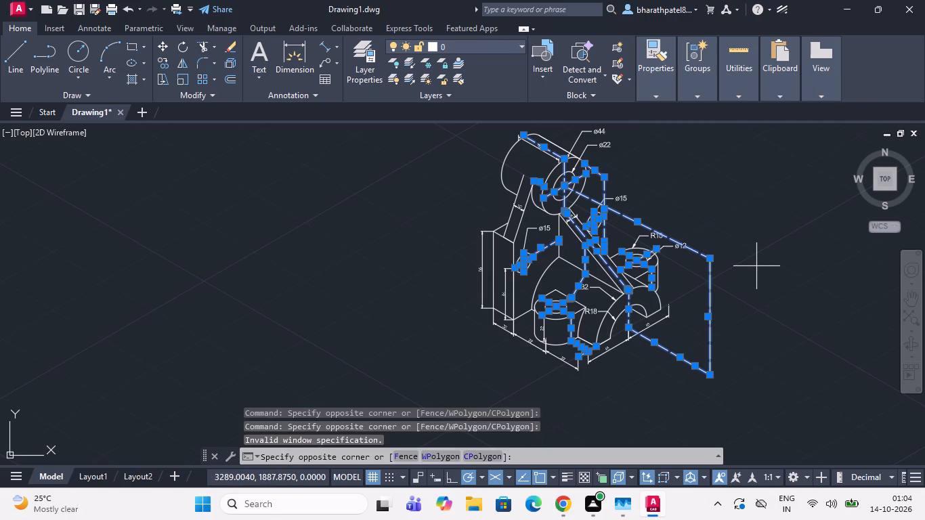
key("Escape")
key("Escape")
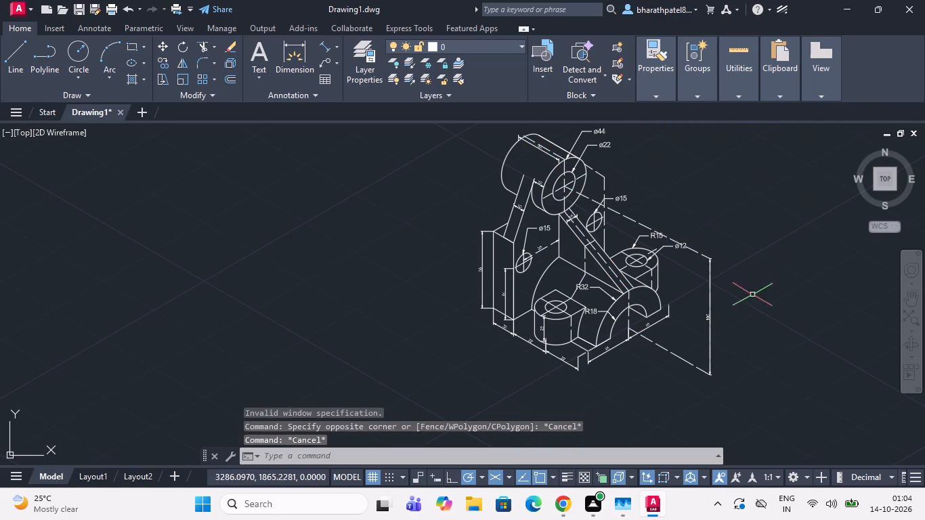
Select the front boss hole's crossing centre lines and the sloping line running up from them, and set their linetype to ACAD_ISO02W100.
scroll(729, 318, "up", 2)
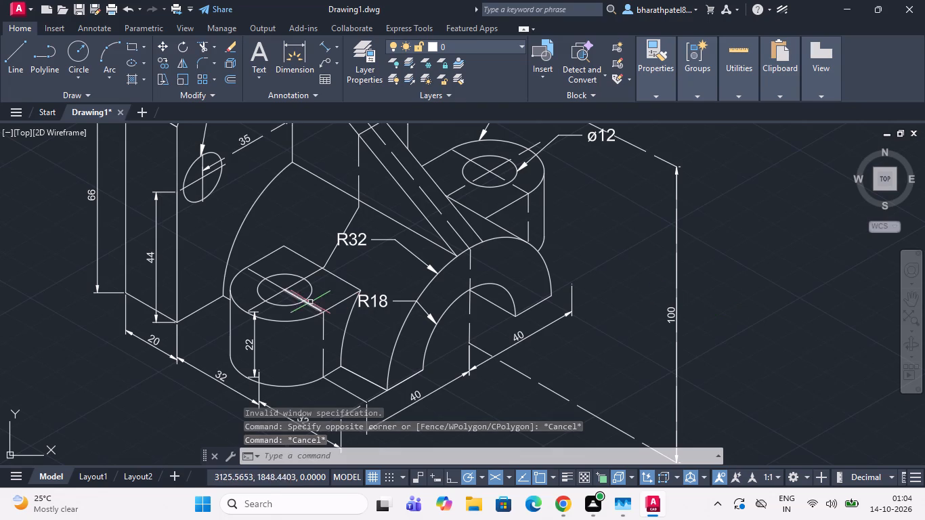
left_click(310, 305)
left_click(280, 287)
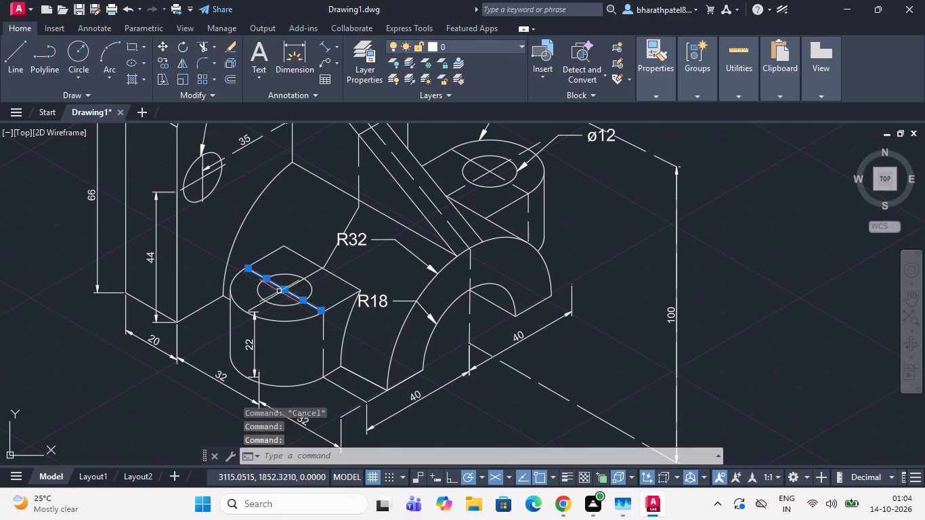
left_click(272, 297)
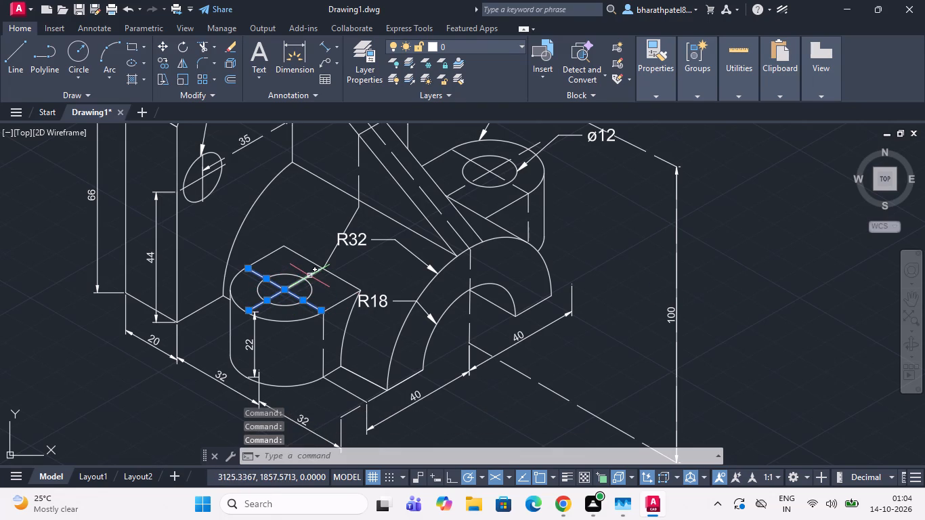
left_click(309, 276)
left_click(339, 251)
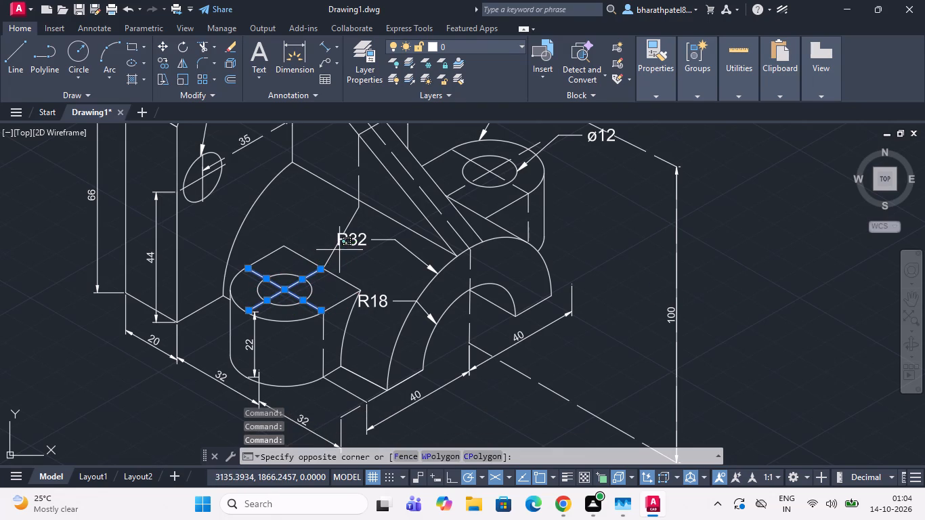
left_click(334, 247)
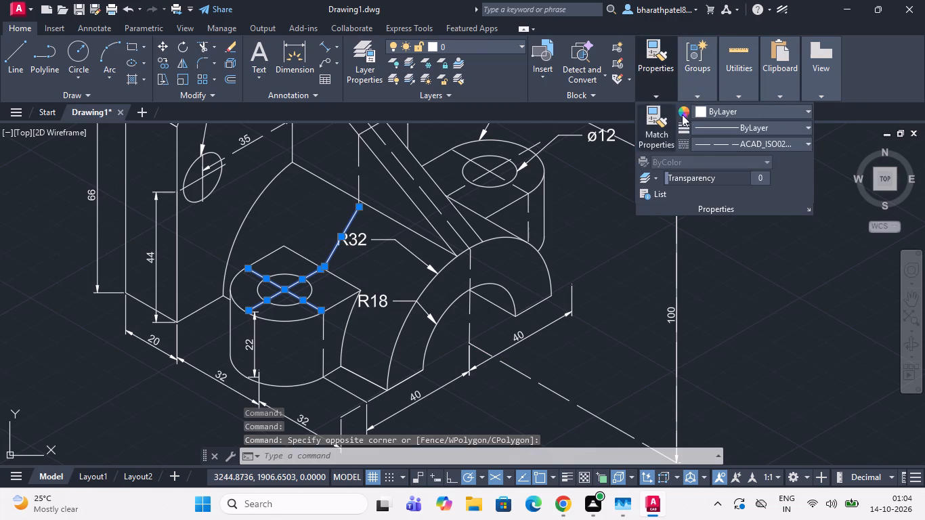
left_click(705, 142)
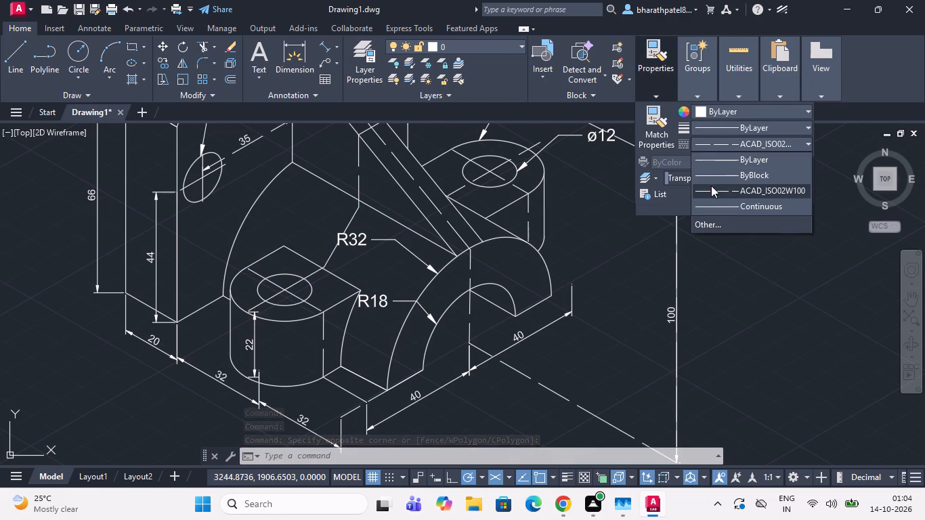
left_click(711, 186)
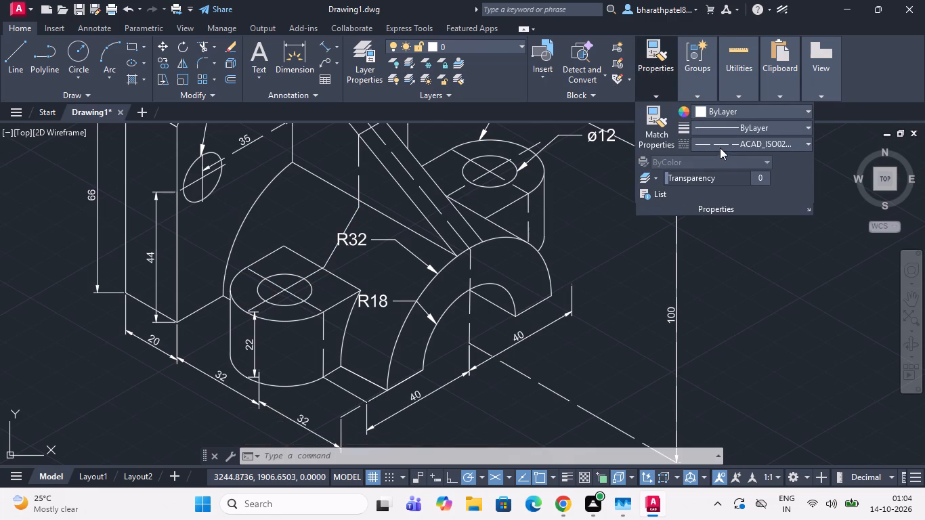
left_click(721, 142)
left_click(717, 190)
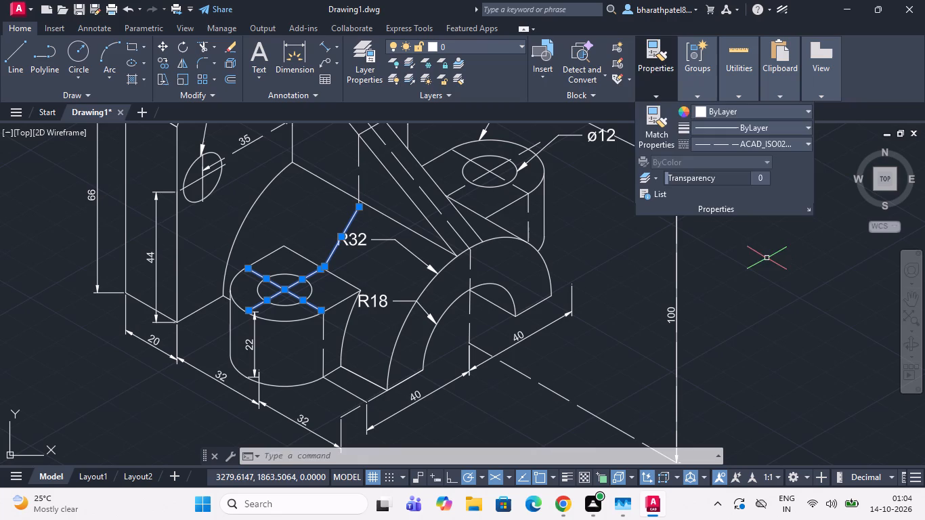
left_click(767, 257)
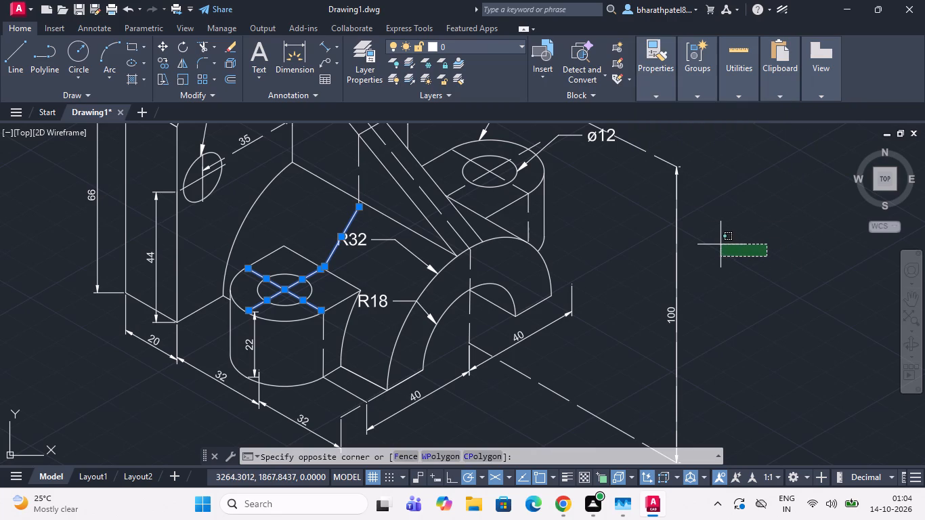
key("Return")
scroll(722, 244, "down", 1)
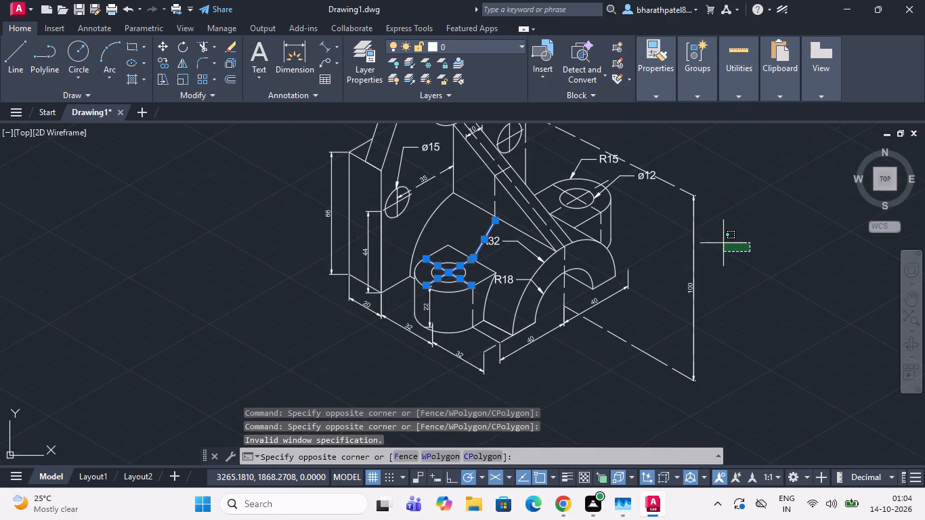
left_click(773, 330)
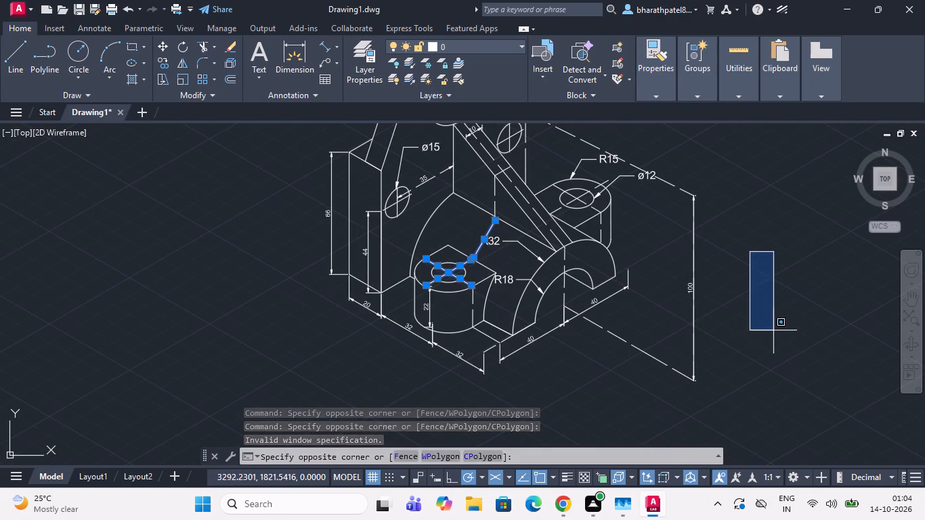
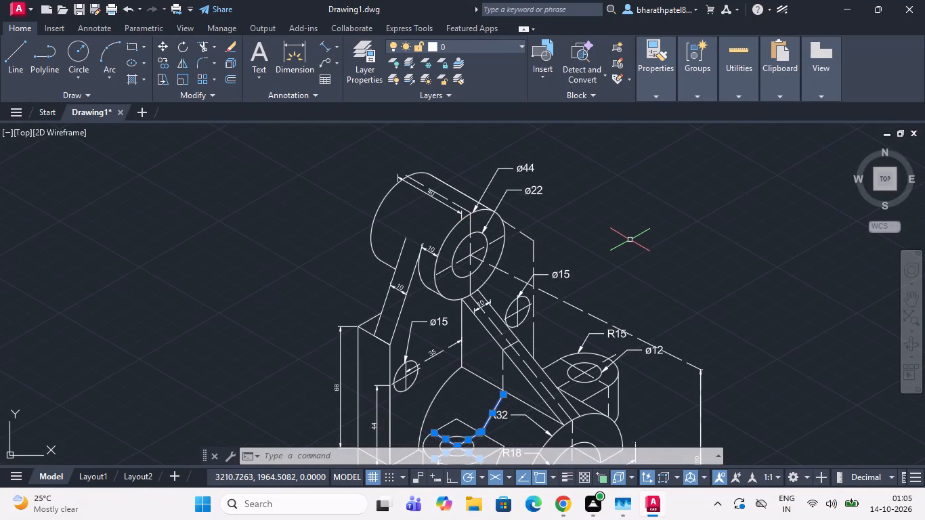
Examine the bracket drawing's centre and auxiliary lines for how their linetypes display.
scroll(630, 240, "down", 2)
scroll(628, 269, "up", 3)
scroll(627, 269, "down", 2)
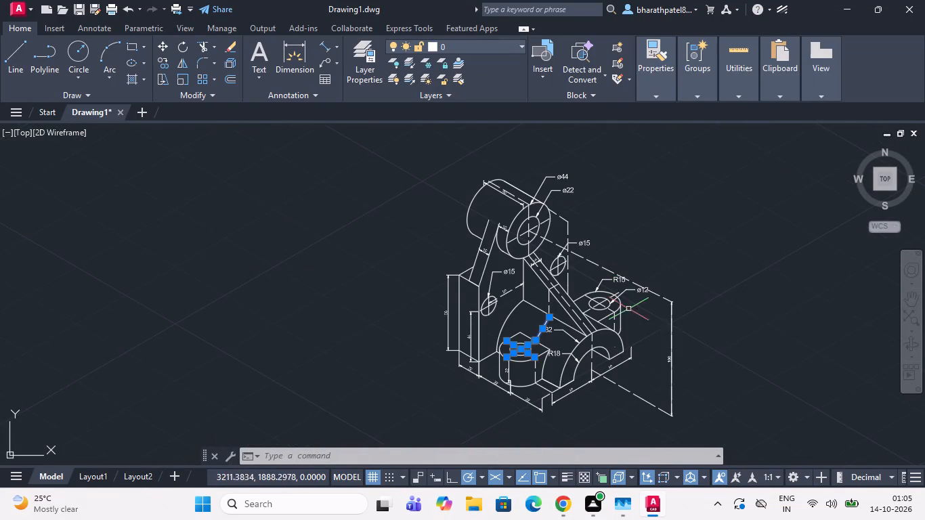
scroll(638, 406, "up", 3)
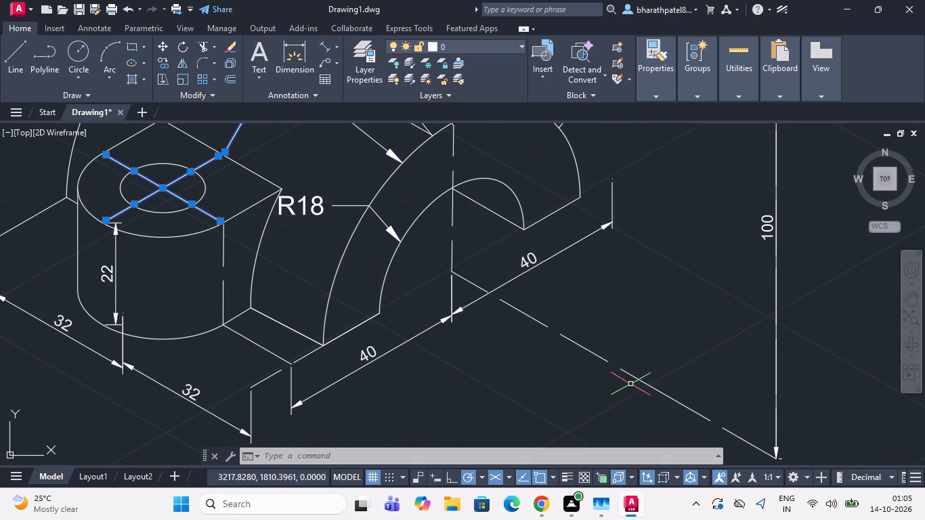
scroll(630, 372, "down", 1)
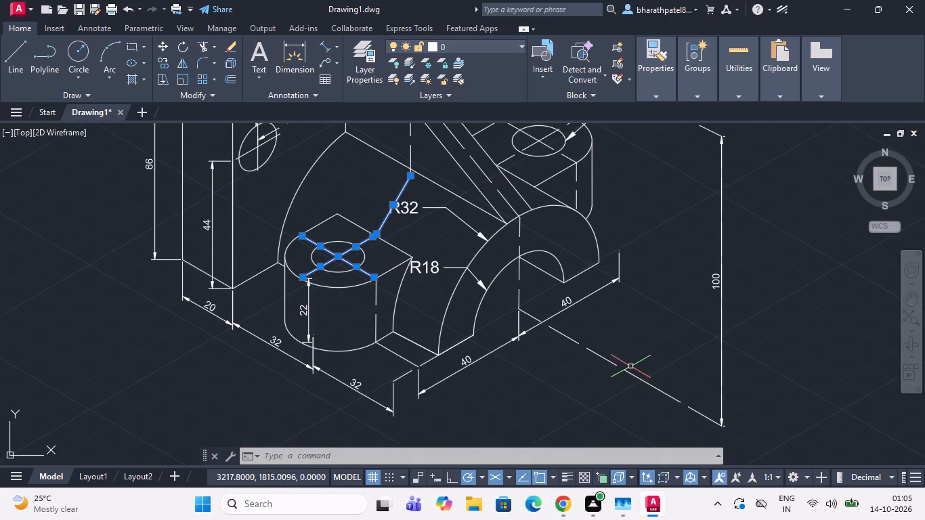
scroll(616, 346, "down", 2)
scroll(534, 227, "up", 2)
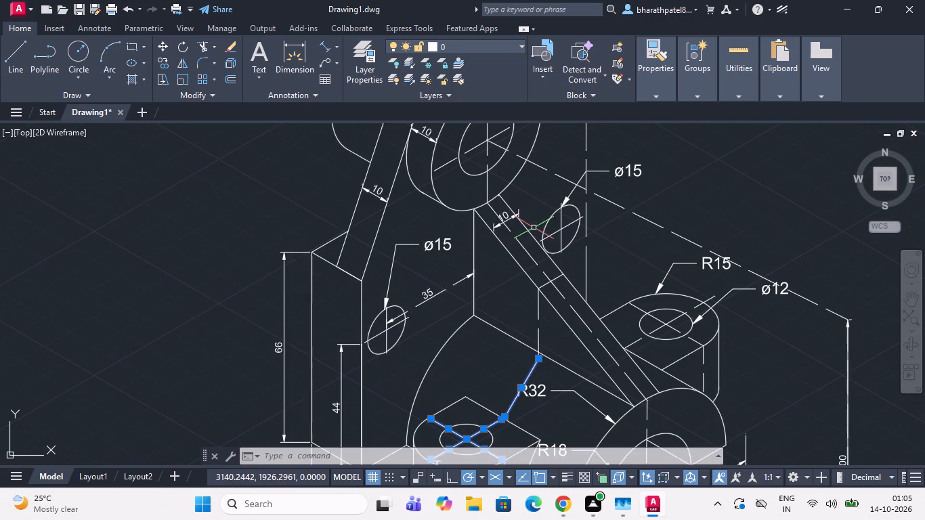
scroll(459, 307, "down", 1)
scroll(470, 295, "up", 1)
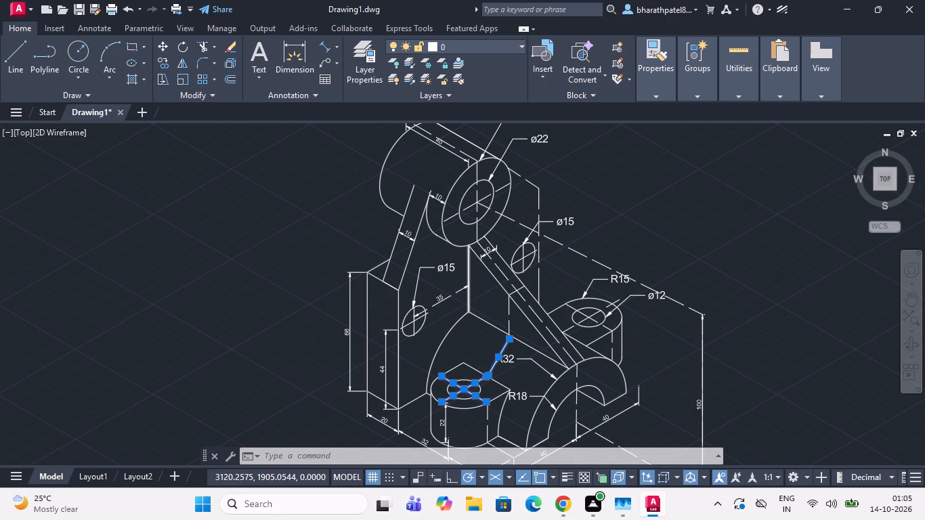
scroll(471, 286, "down", 1)
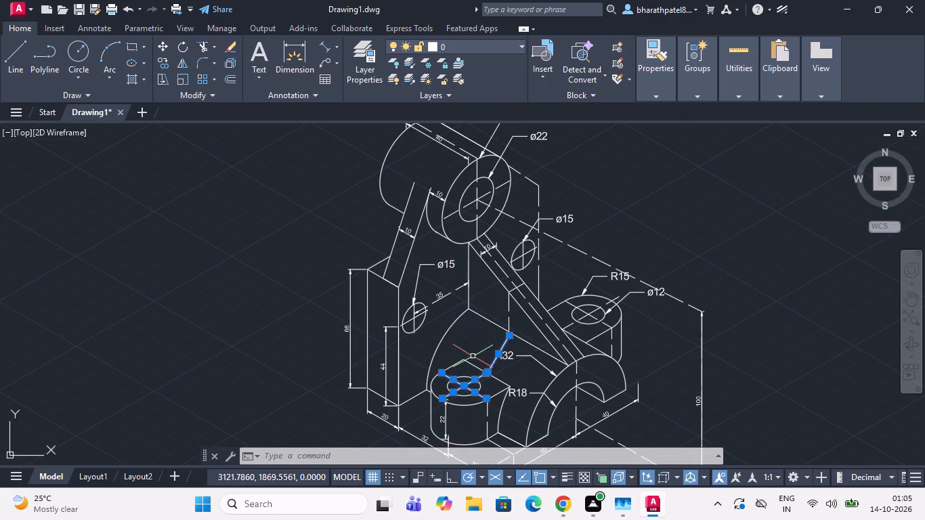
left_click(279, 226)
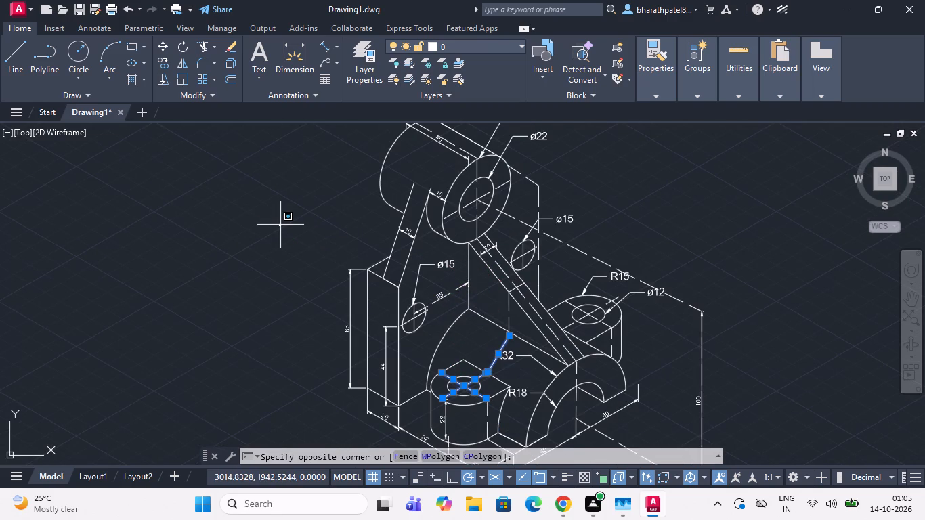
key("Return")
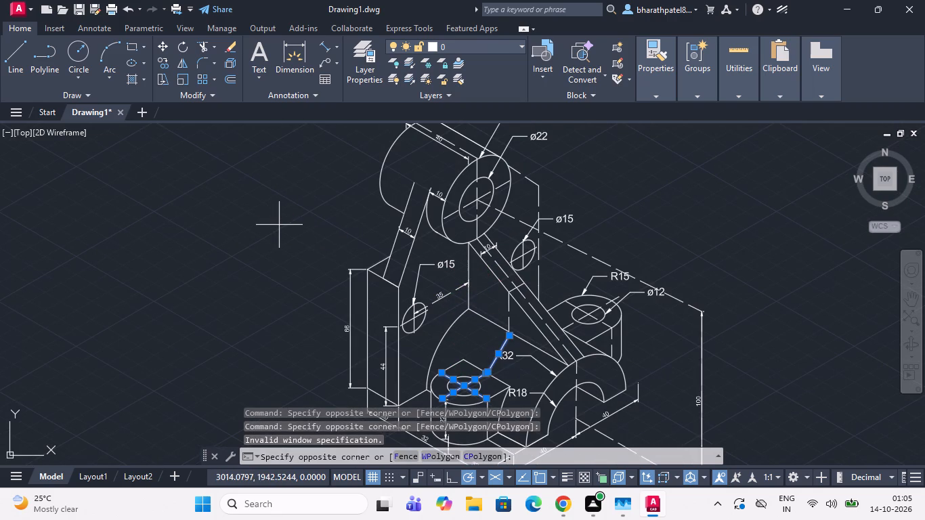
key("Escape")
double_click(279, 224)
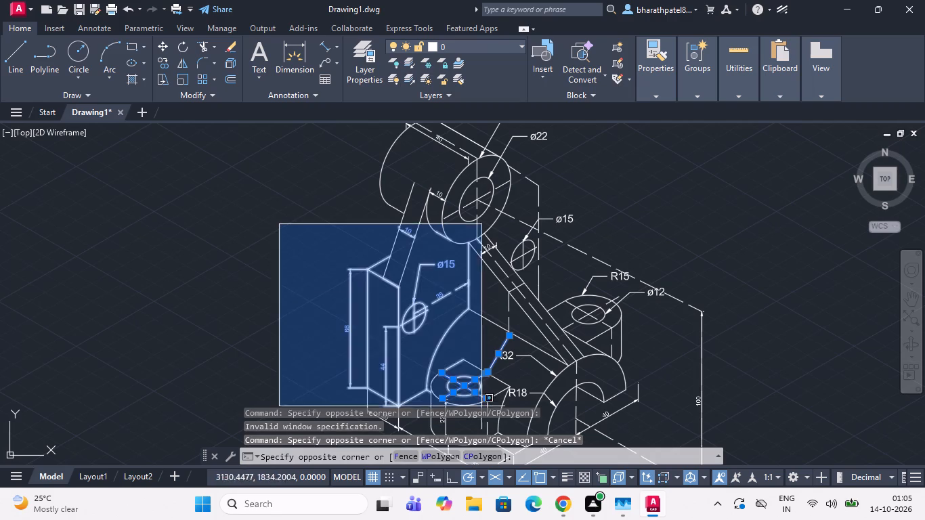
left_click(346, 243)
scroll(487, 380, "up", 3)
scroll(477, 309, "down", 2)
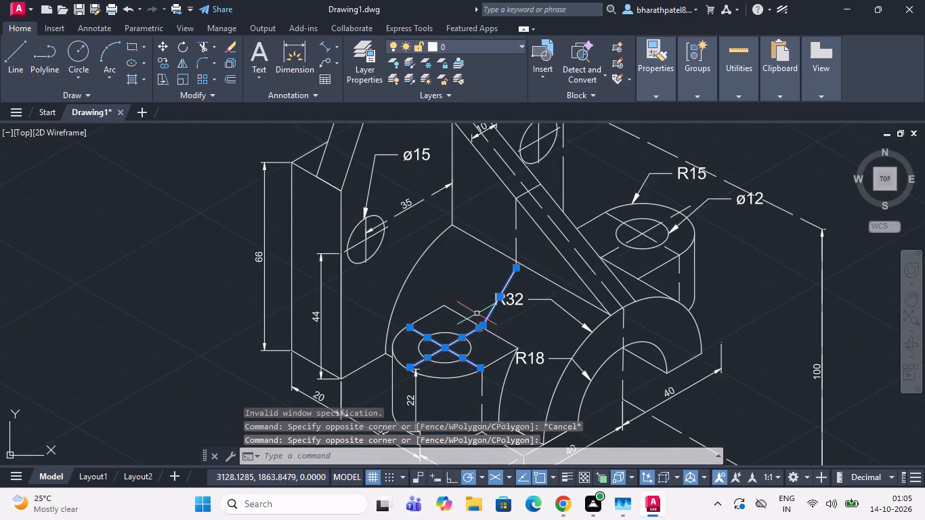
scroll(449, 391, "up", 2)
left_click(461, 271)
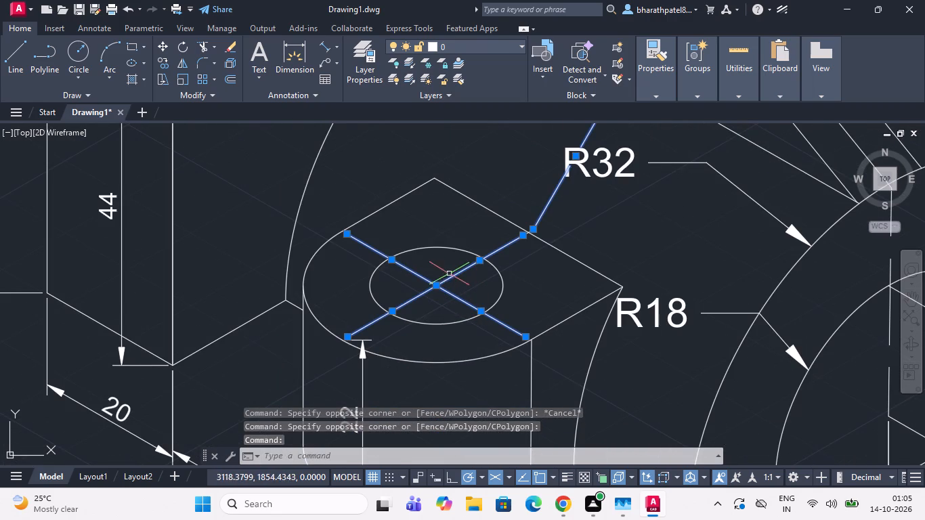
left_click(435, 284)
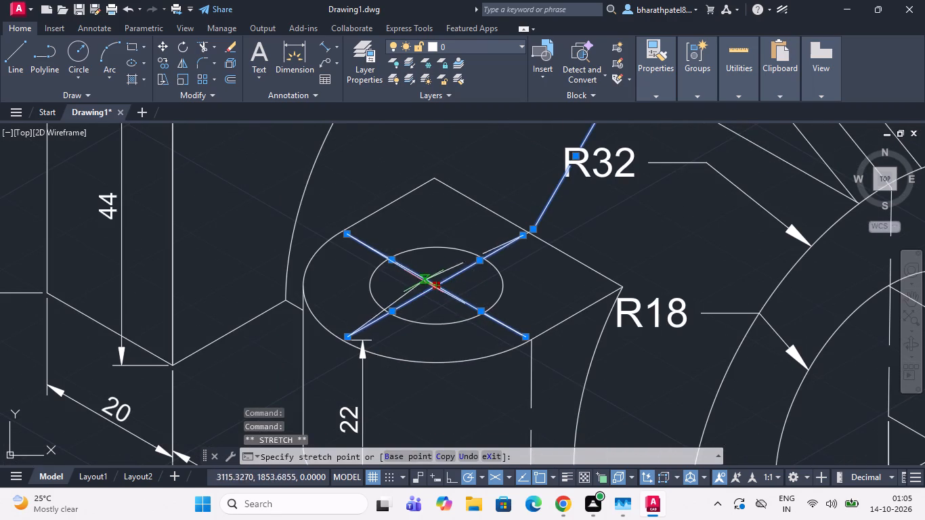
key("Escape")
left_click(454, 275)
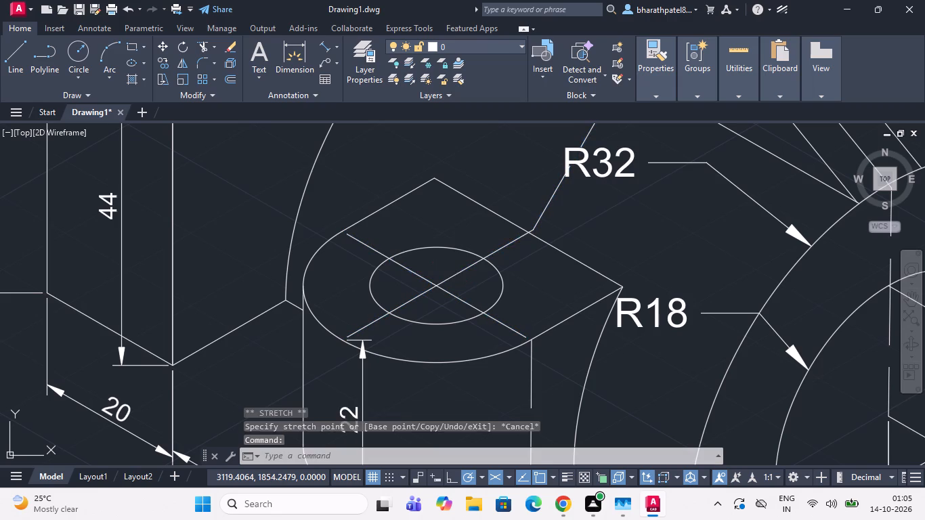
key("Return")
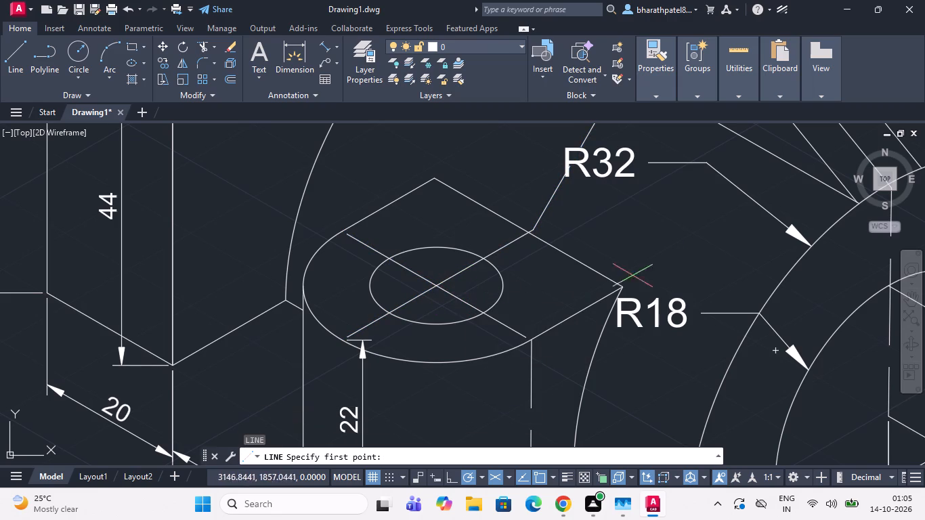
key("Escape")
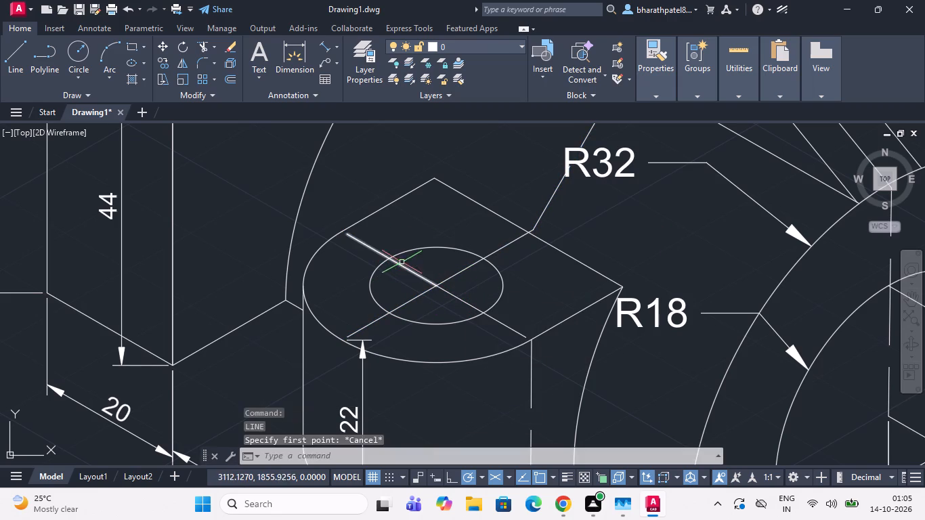
Reapply the ACAD_ISO02W100 linetype to the front boss hole's four centre line segments, and clear the selection.
left_click(404, 265)
left_click(424, 292)
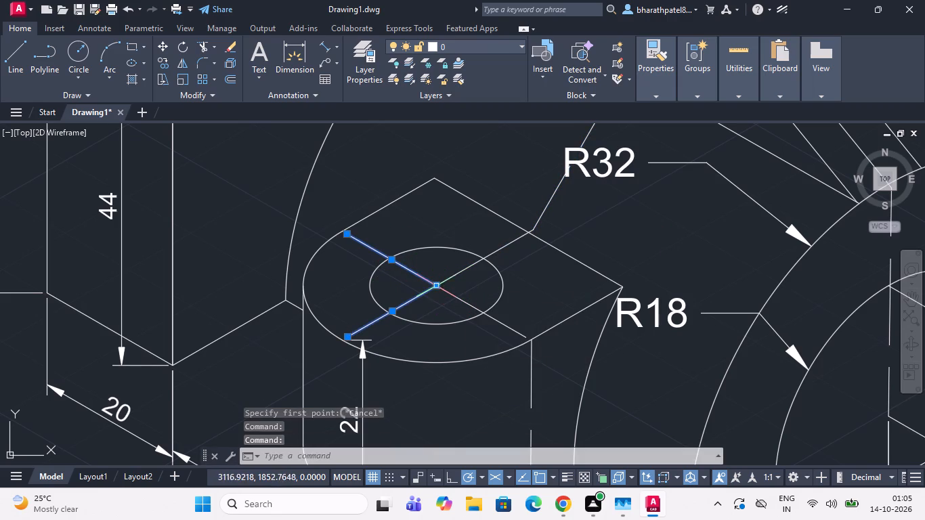
left_click(456, 276)
left_click(487, 314)
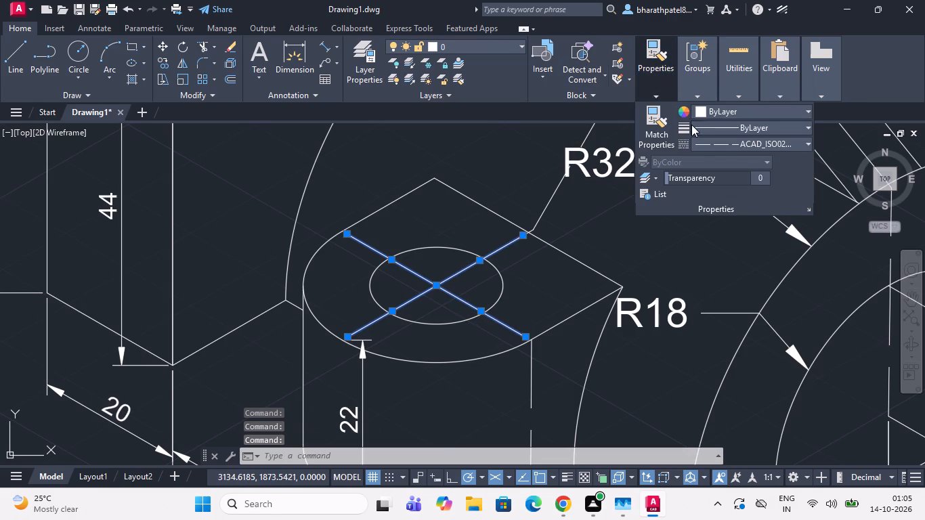
left_click(704, 144)
left_click(720, 186)
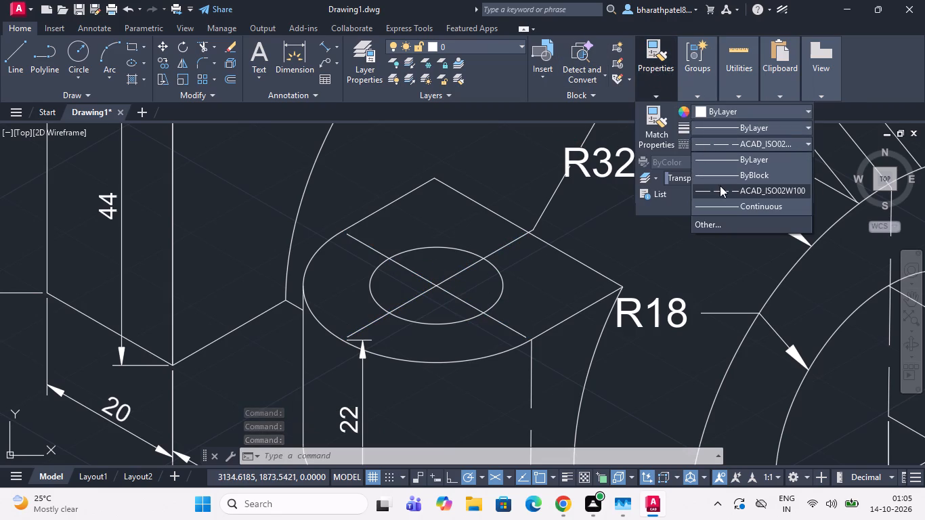
left_click(708, 145)
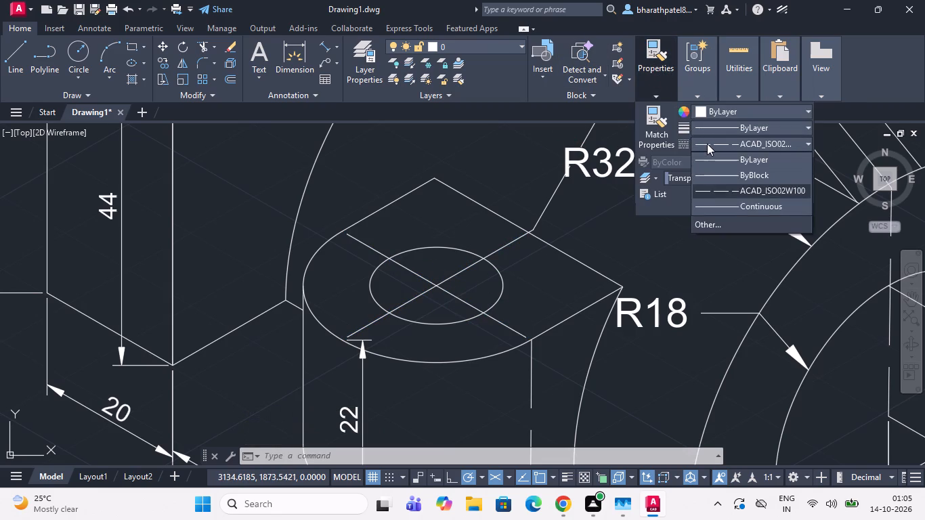
left_click(707, 144)
left_click(603, 186)
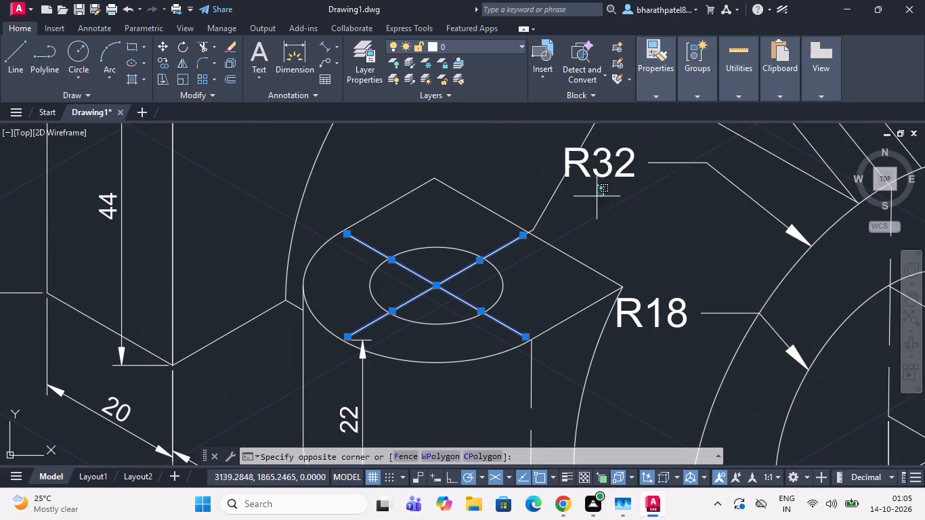
key("Escape")
key("Escape")
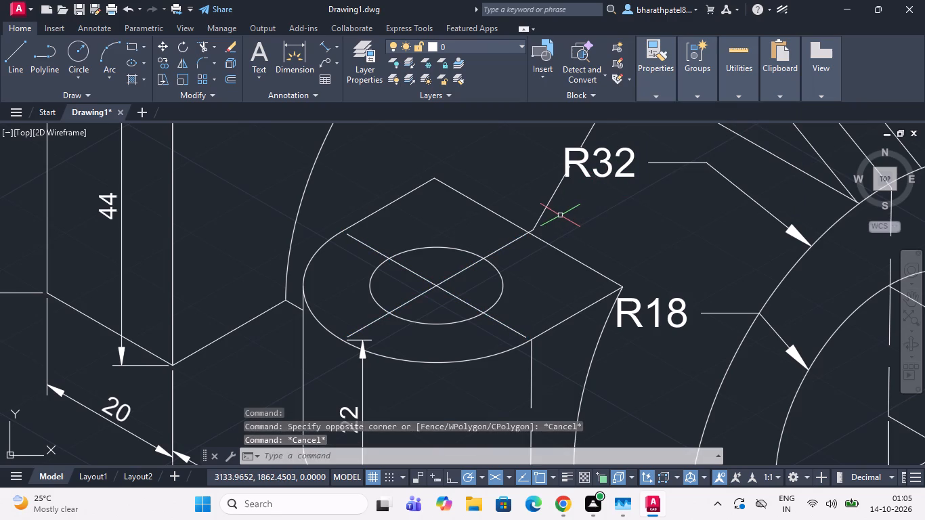
Set the back plate's sloping top edge and upper vertical edge segment beside the ø44 cylinder to the ByBlock linetype, and clear the selection.
scroll(559, 223, "down", 3)
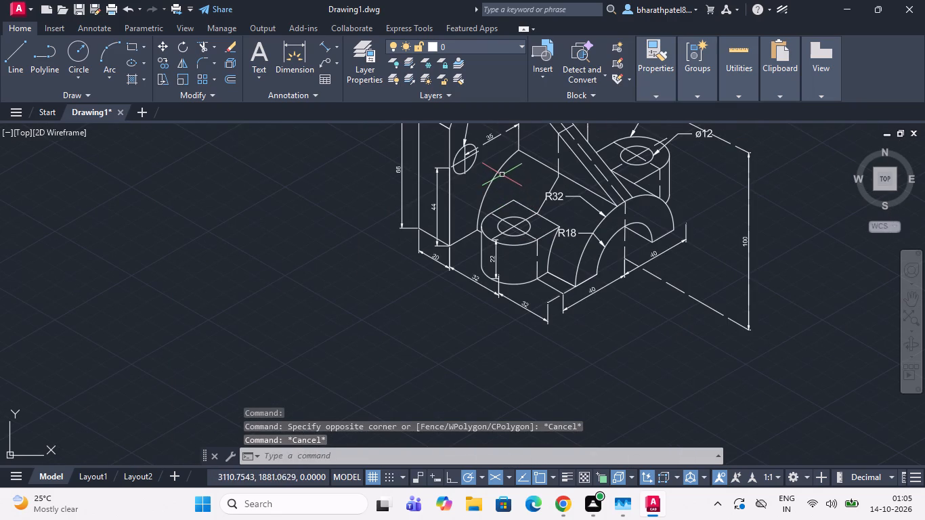
scroll(502, 175, "down", 3)
scroll(495, 131, "up", 3)
scroll(495, 131, "down", 1)
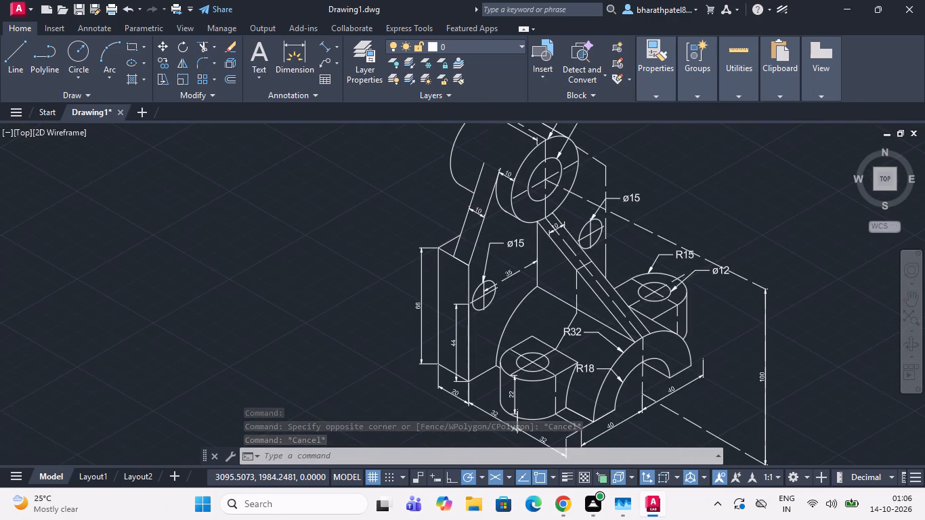
scroll(527, 161, "down", 1)
scroll(563, 135, "up", 2)
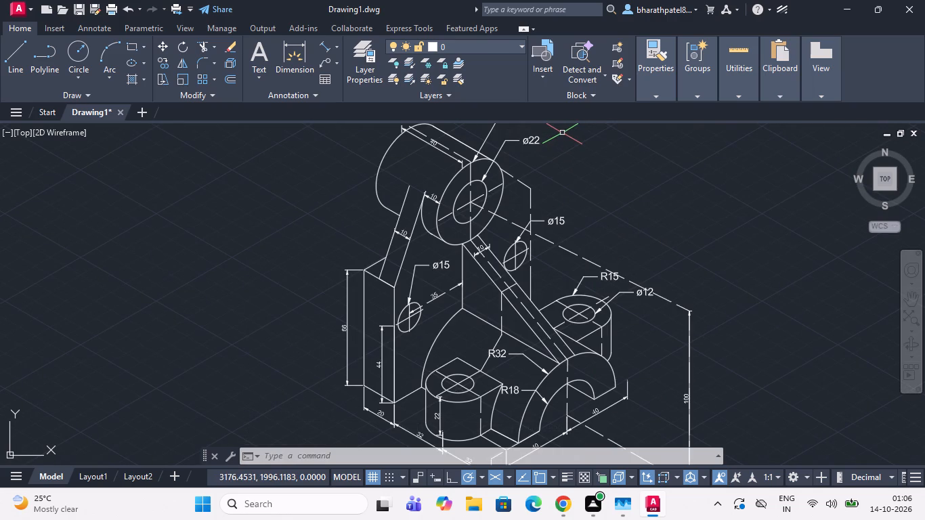
left_click(527, 186)
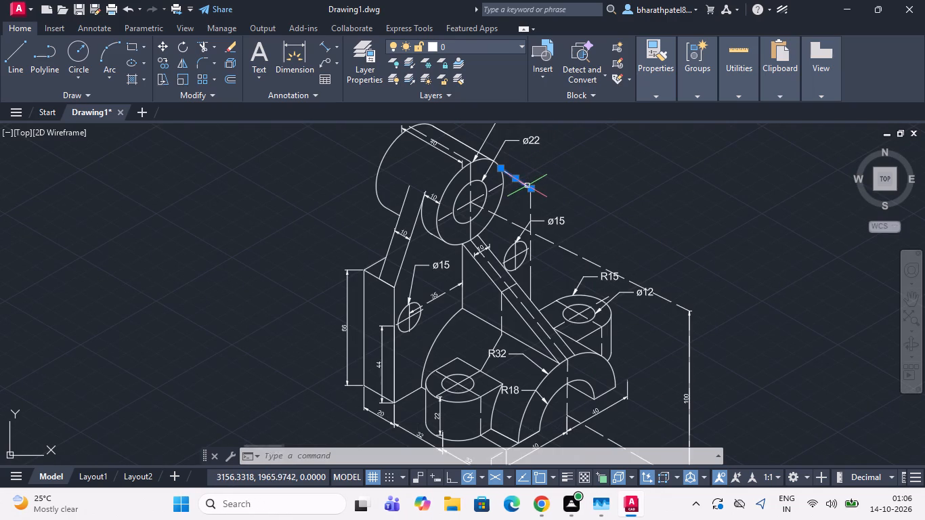
left_click(530, 207)
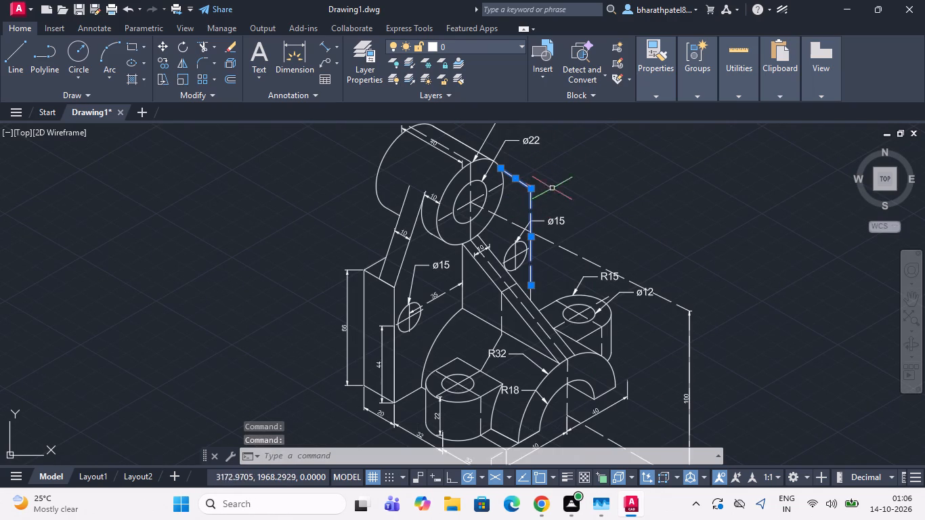
left_click(718, 143)
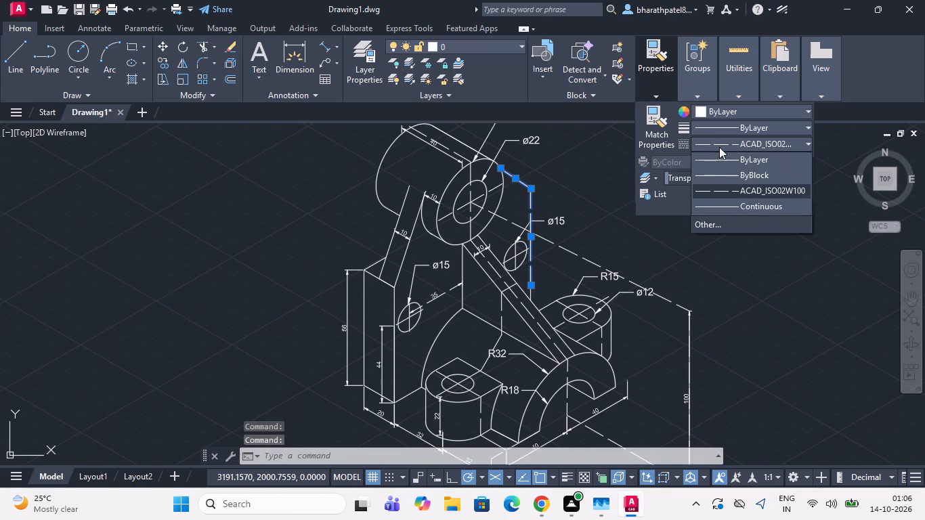
left_click(718, 171)
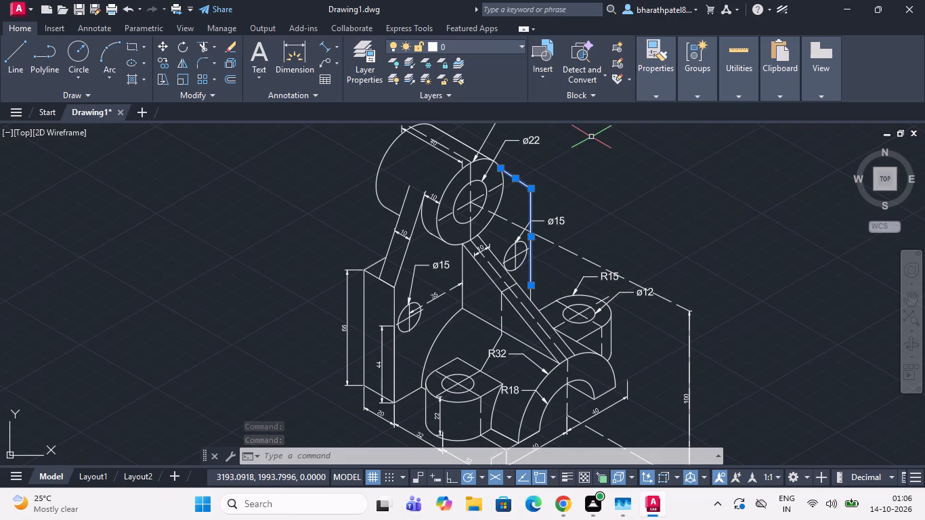
left_click(593, 183)
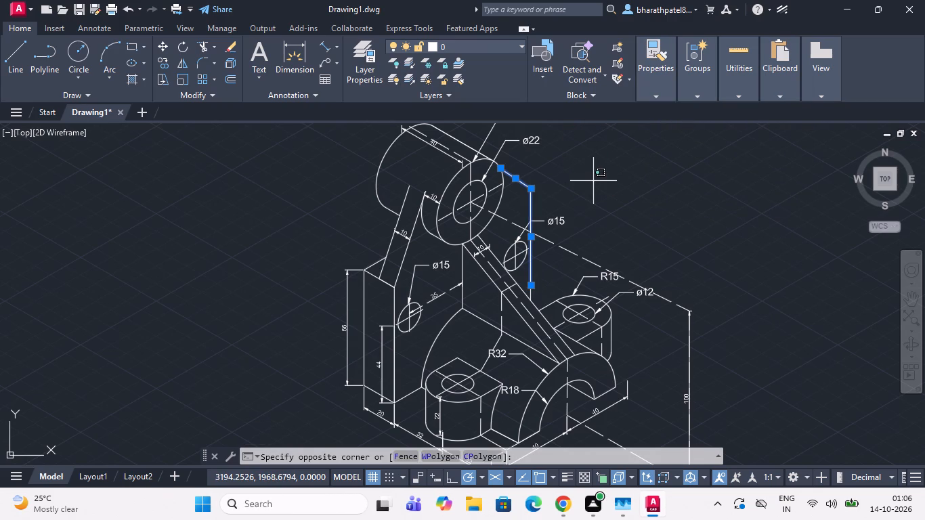
key("Escape")
key("Escape")
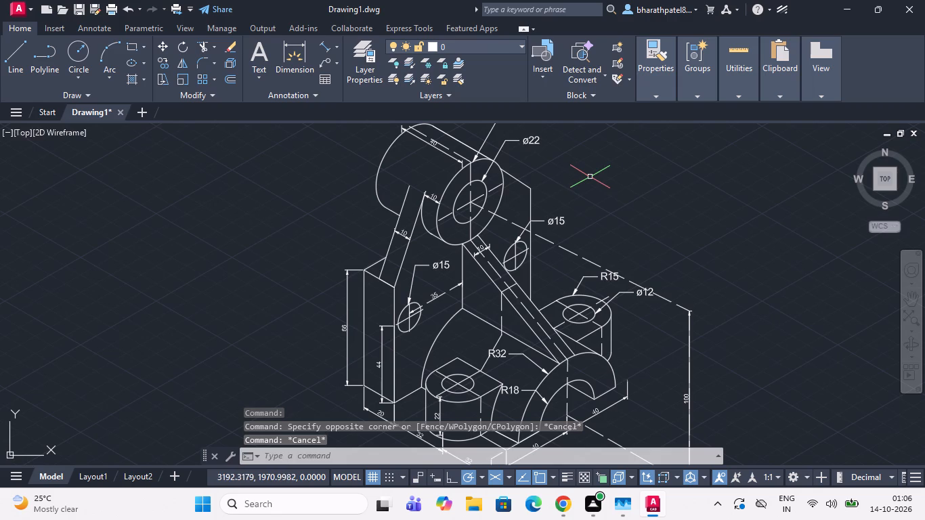
Reapply the ACAD_ISO02W100 linetype to the four centre line segments of the back plate's ø15 hole beside the inclined rib, and clear the selection.
scroll(534, 264, "up", 3)
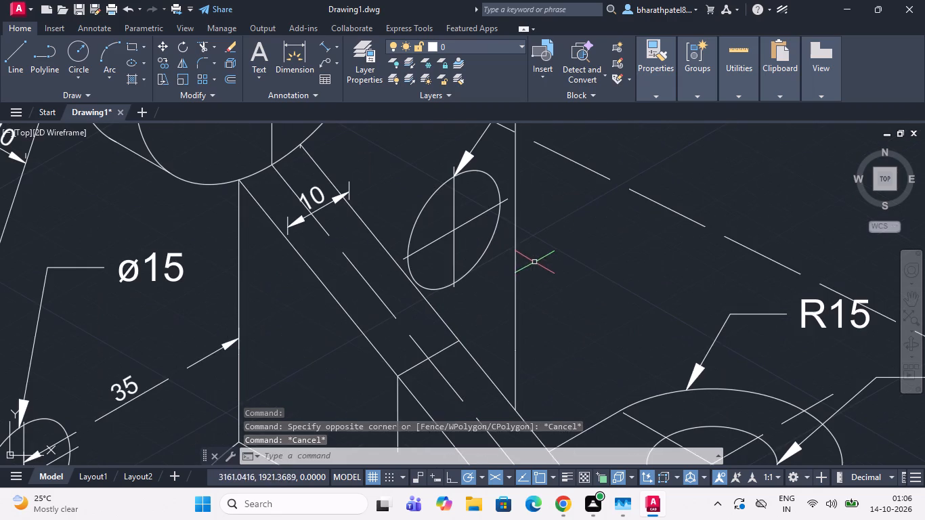
left_click(482, 213)
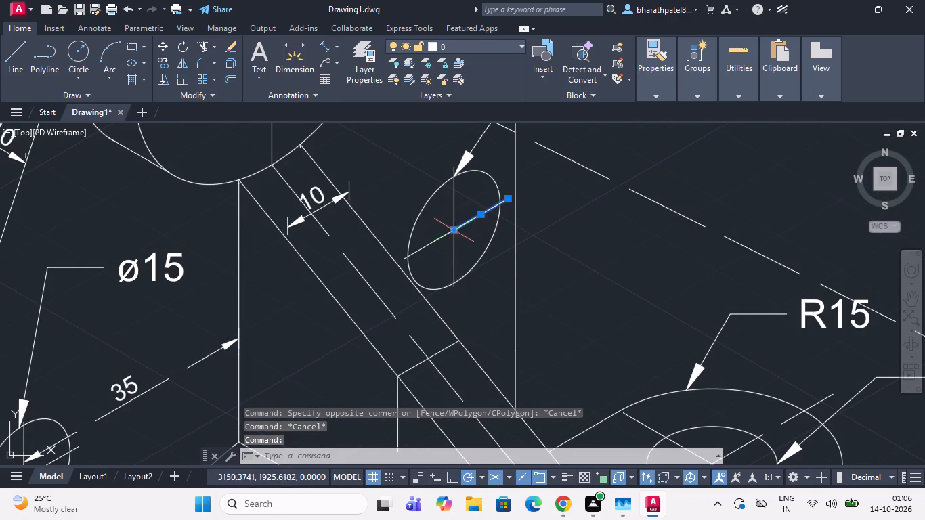
left_click(447, 234)
left_click(453, 209)
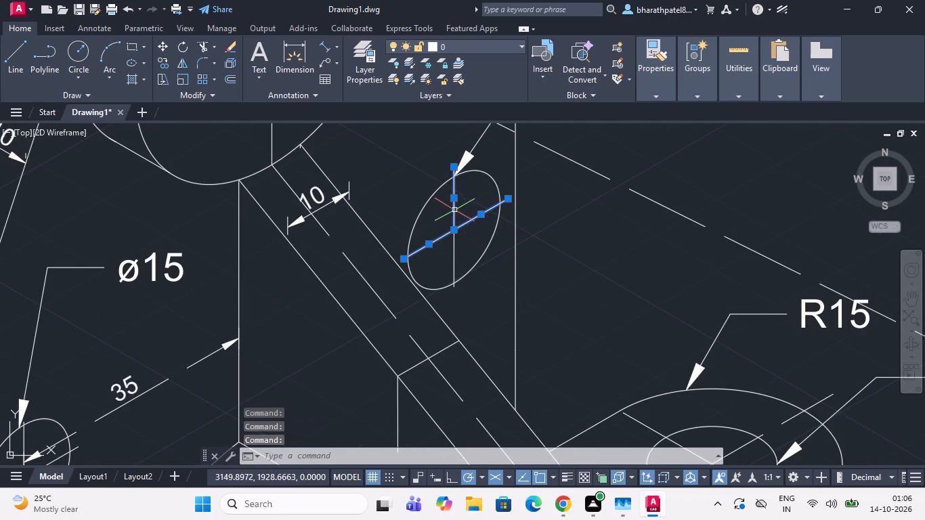
left_click(455, 254)
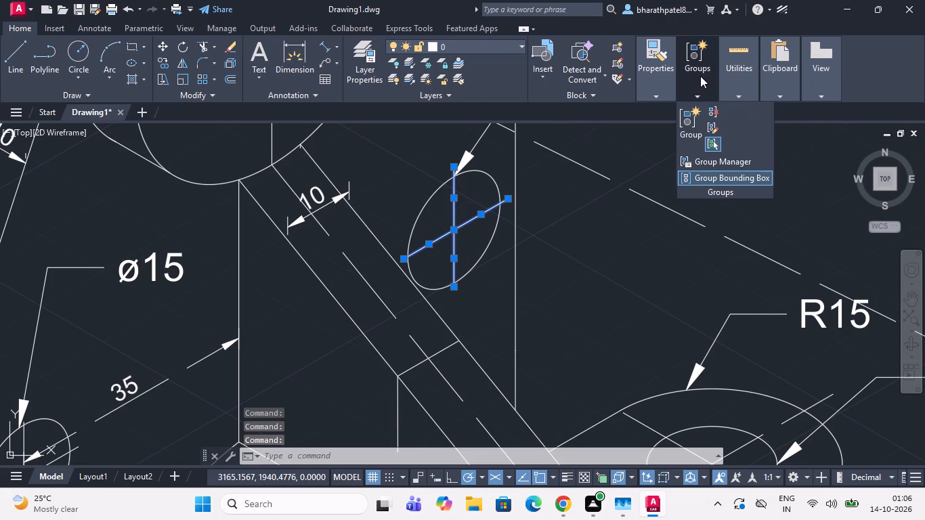
left_click(704, 144)
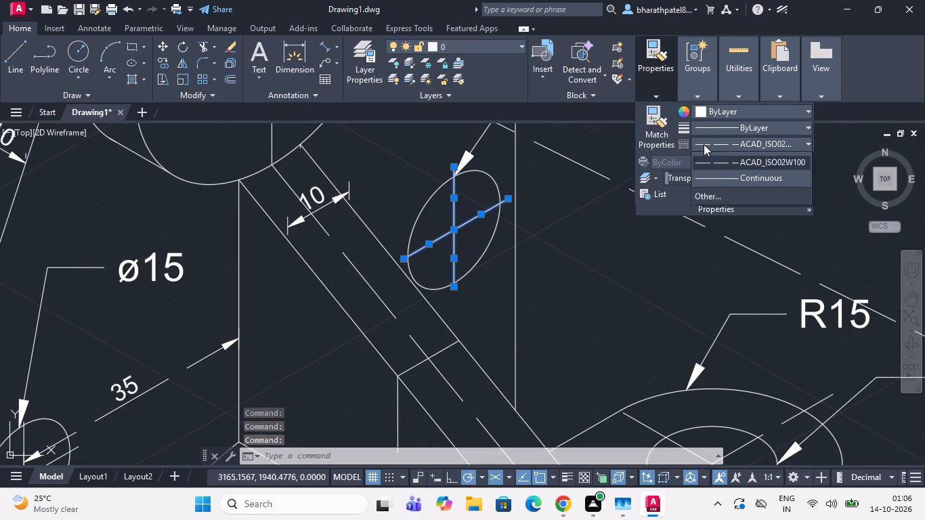
left_click(716, 190)
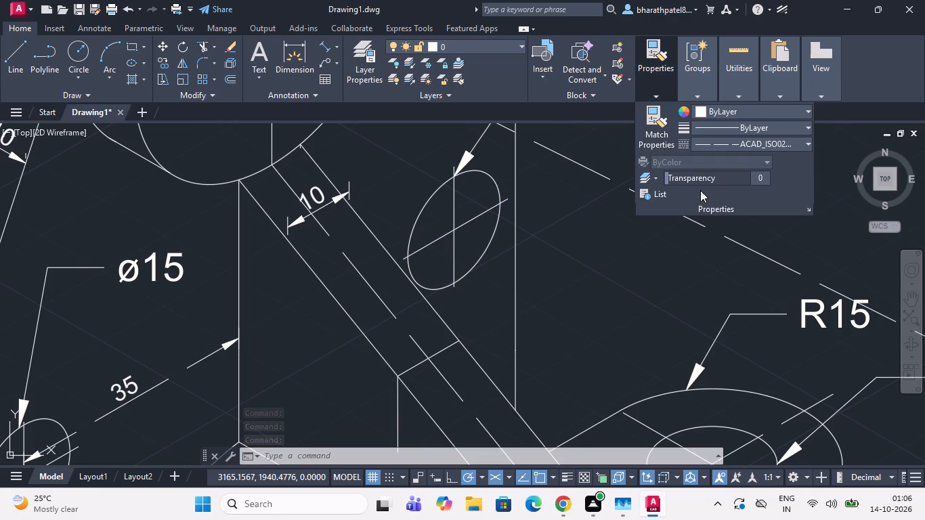
left_click(629, 229)
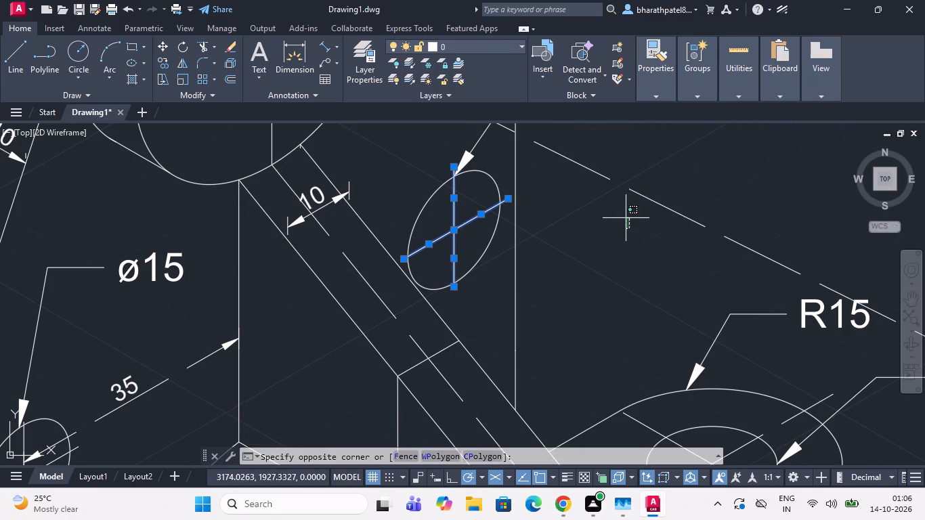
key("Return")
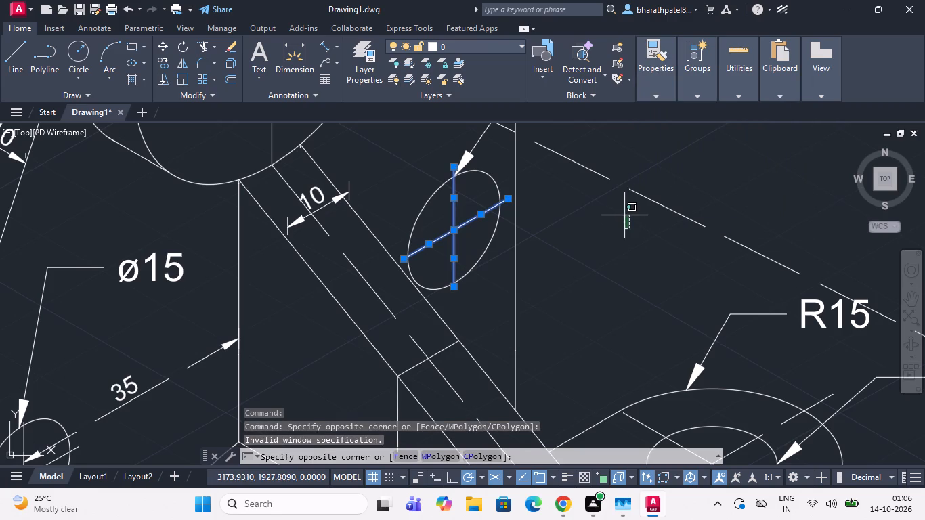
key("Escape")
key("Escape")
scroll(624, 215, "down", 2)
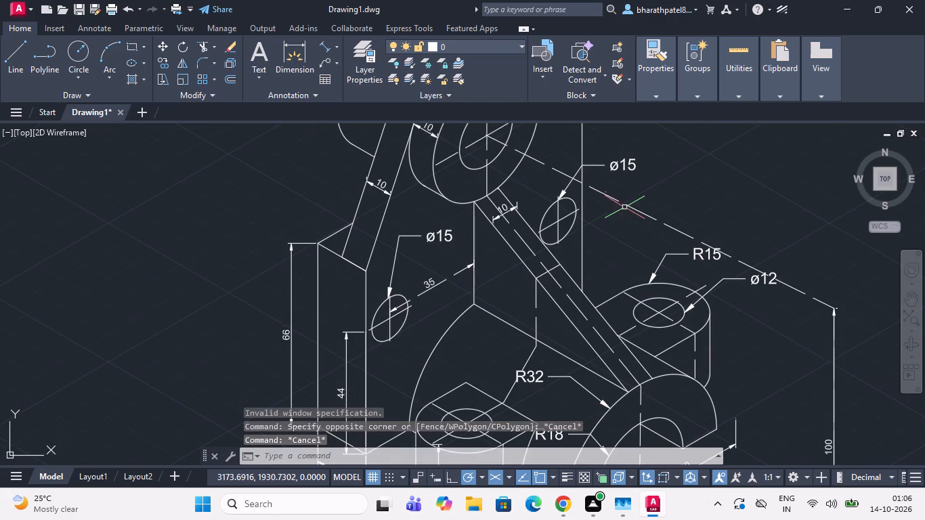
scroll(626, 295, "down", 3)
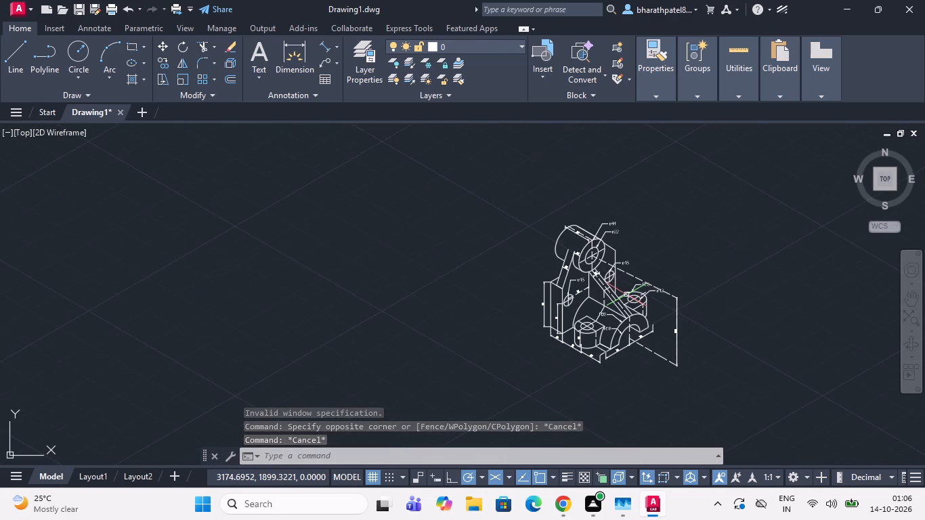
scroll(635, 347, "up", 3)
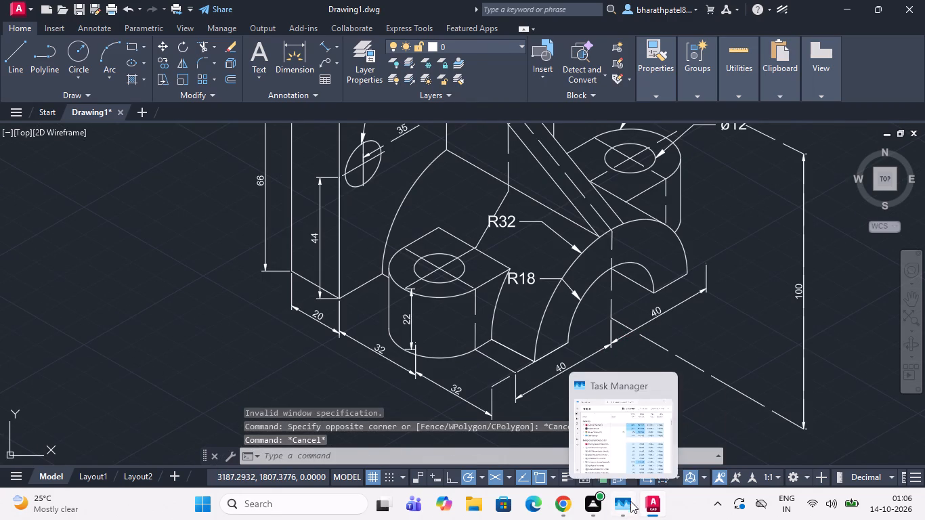
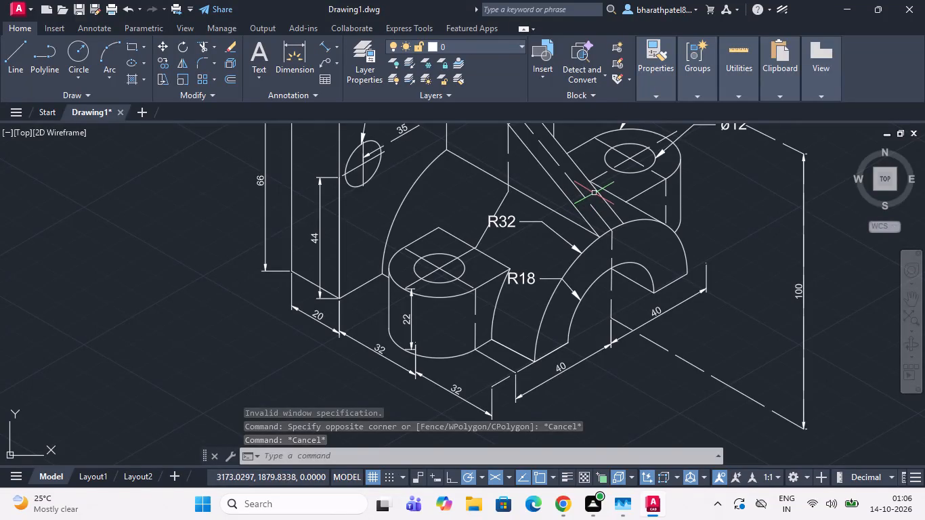
Examine the finished isometric bracket drawing overall and close up, checking its edges, centre lines and dimensions.
scroll(574, 351, "down", 2)
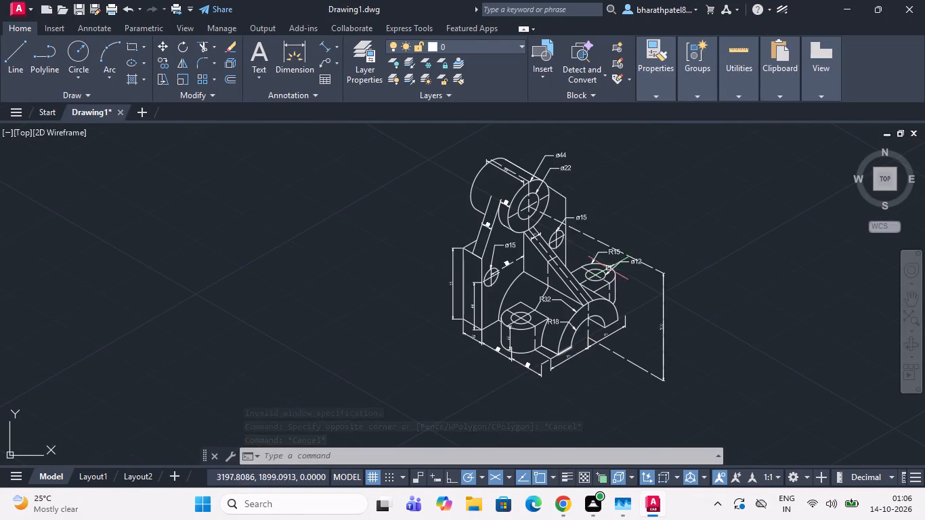
scroll(611, 252, "up", 1)
scroll(611, 255, "down", 1)
scroll(636, 217, "up", 2)
scroll(636, 217, "down", 2)
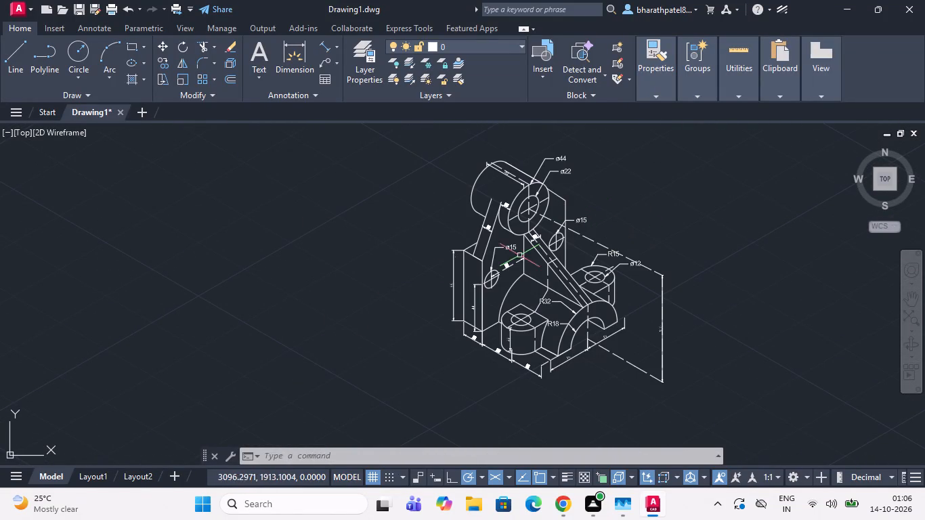
scroll(519, 308, "up", 2)
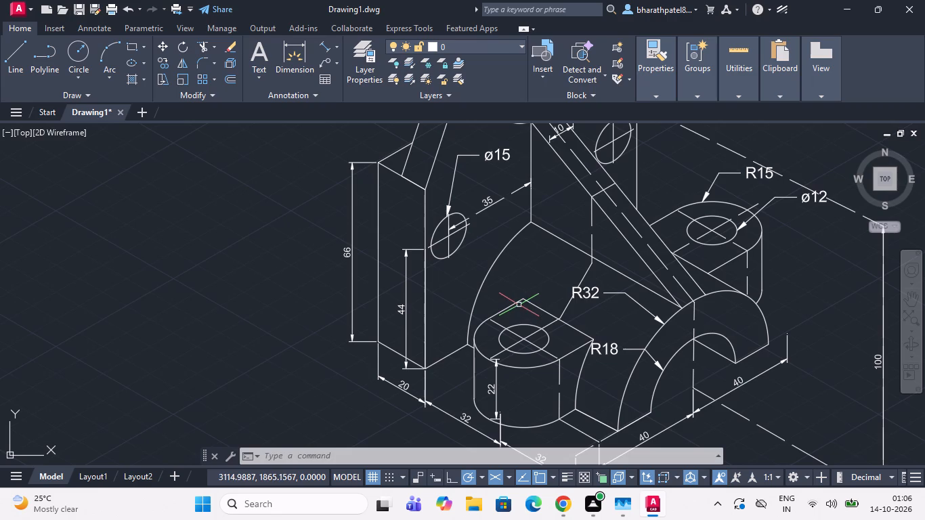
scroll(429, 324, "down", 1)
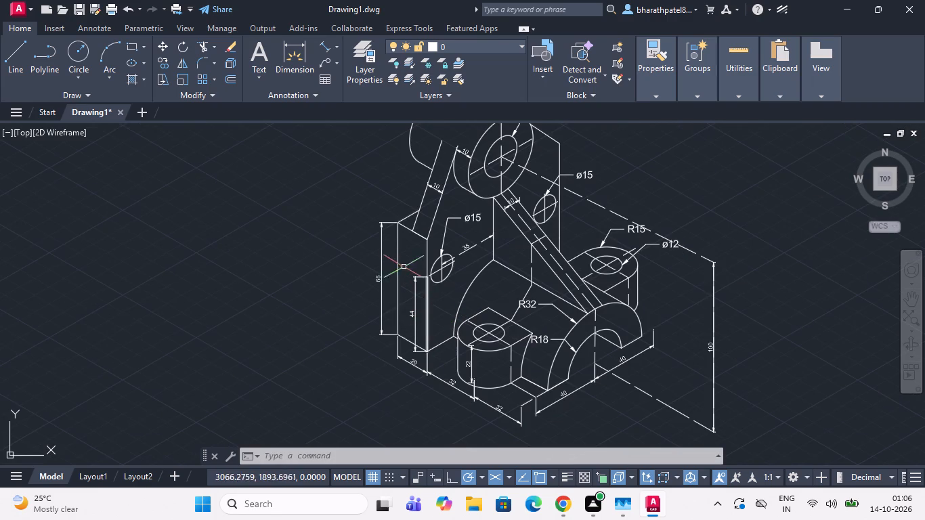
scroll(393, 249, "up", 1)
scroll(393, 249, "down", 1)
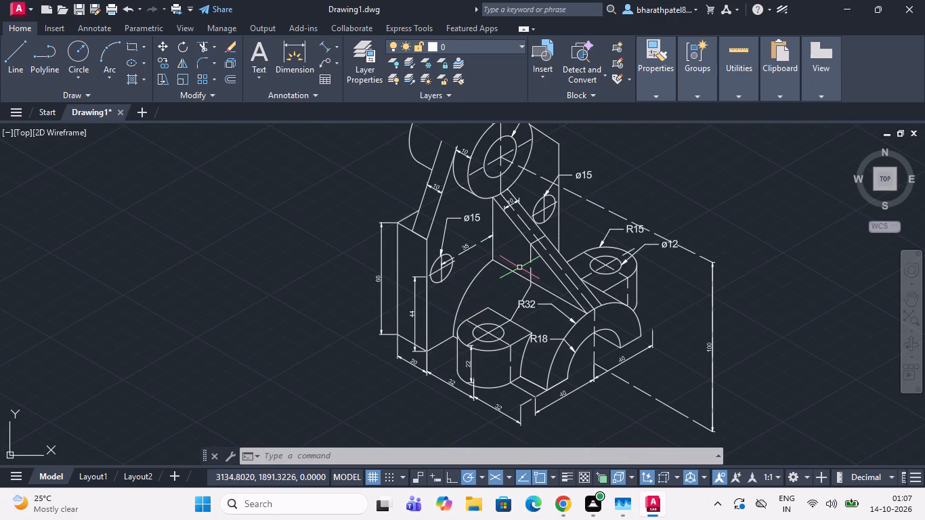
scroll(512, 240, "up", 1)
scroll(512, 240, "down", 1)
scroll(620, 240, "down", 1)
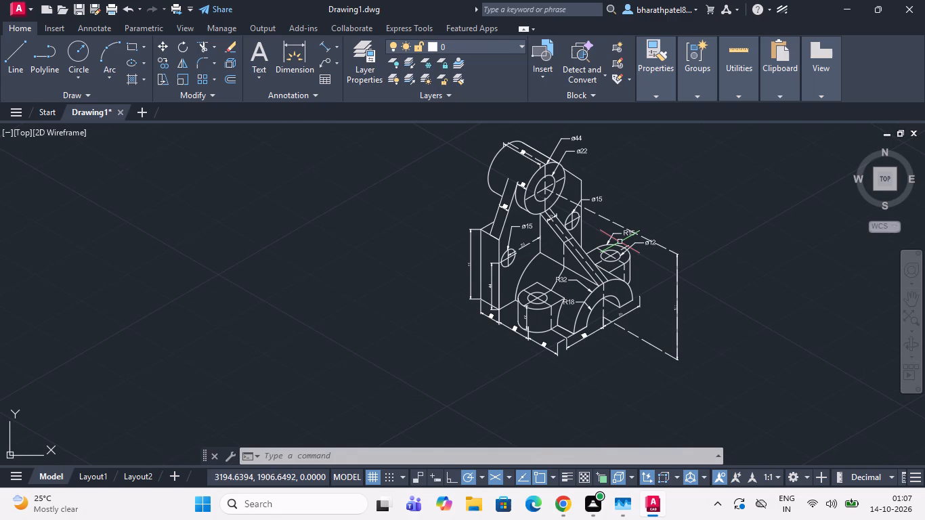
scroll(534, 221, "up", 1)
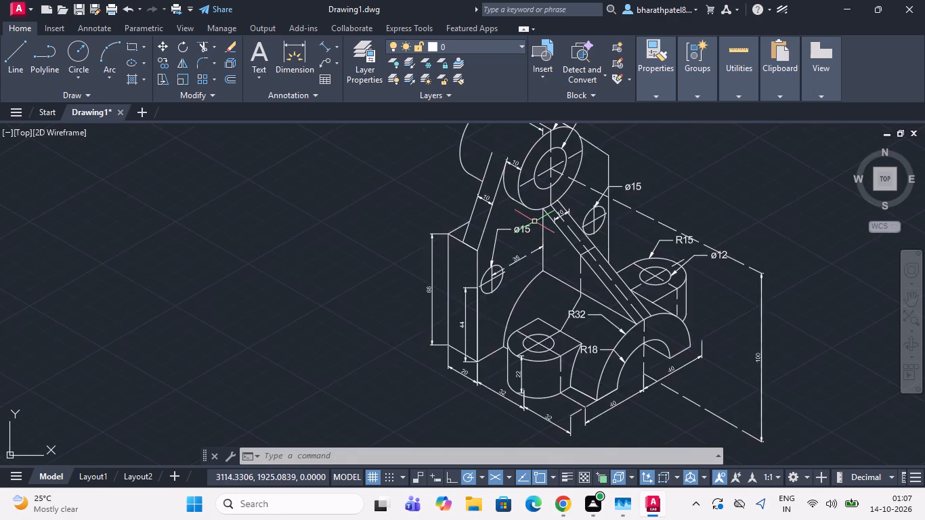
scroll(534, 221, "down", 2)
scroll(572, 194, "up", 2)
scroll(571, 194, "down", 1)
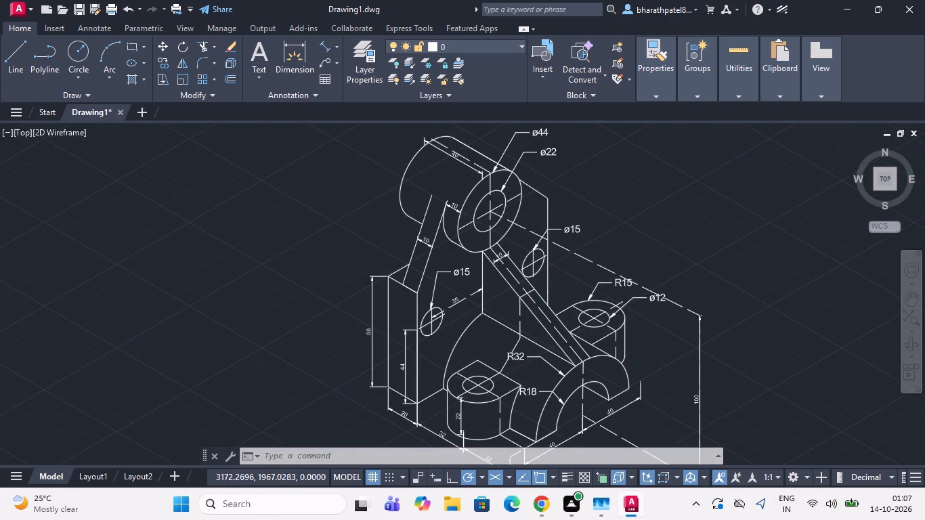
scroll(596, 292, "up", 2)
scroll(596, 289, "down", 2)
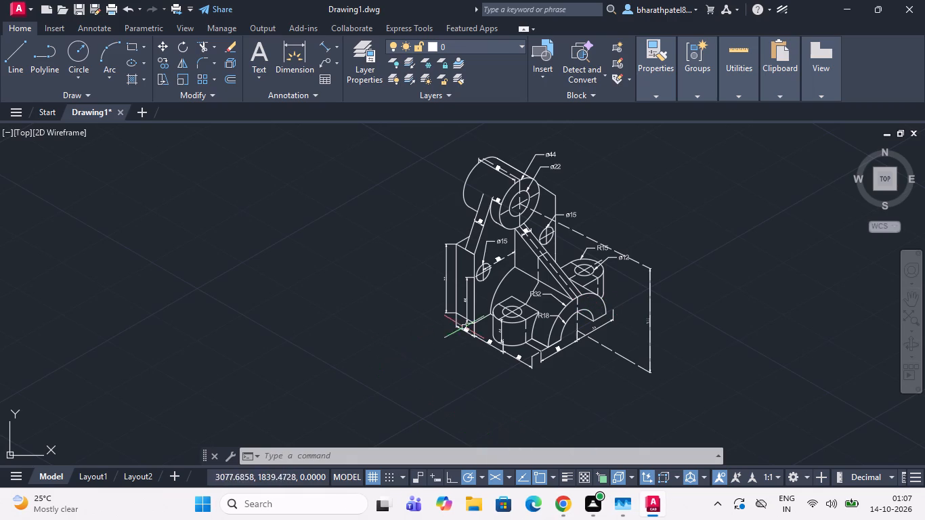
scroll(511, 317, "up", 1)
Start saving the bracket drawing, bringing up the Save Drawing As dialog for the Documents folder.
left_click(435, 454)
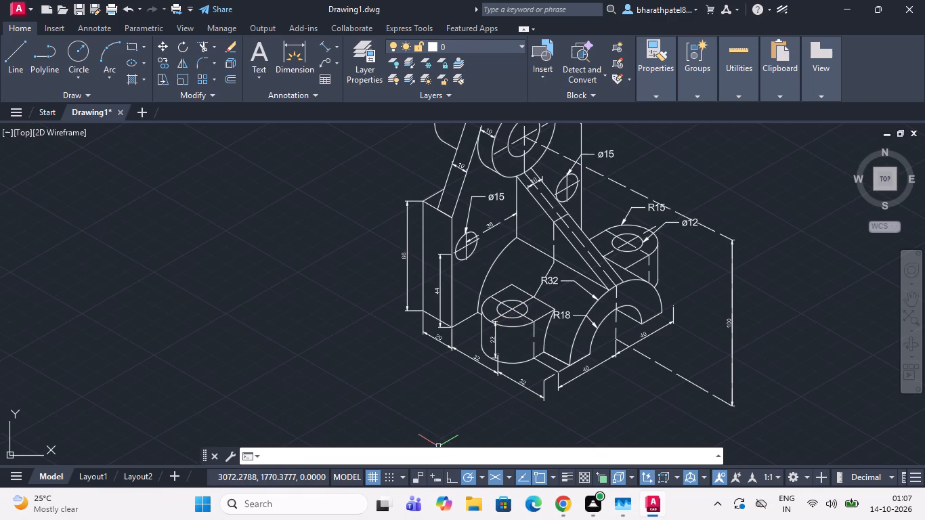
key("s")
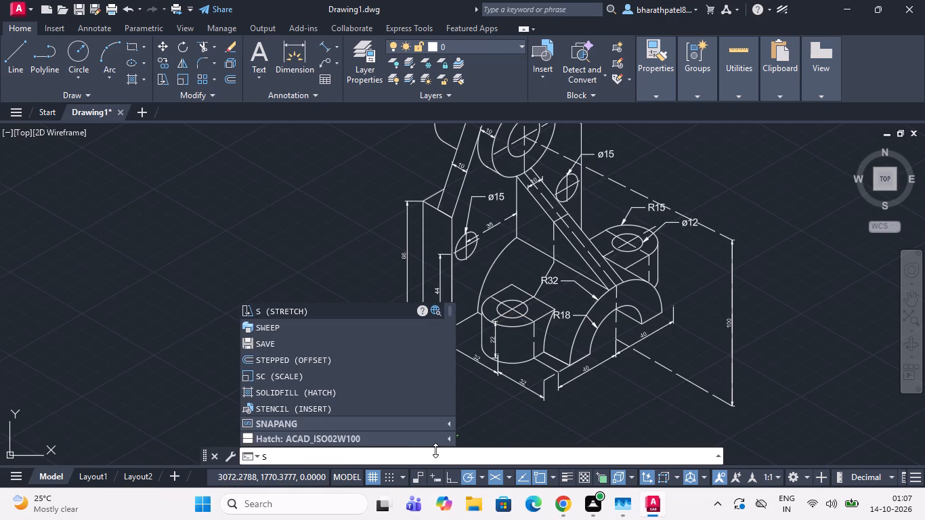
key("Escape")
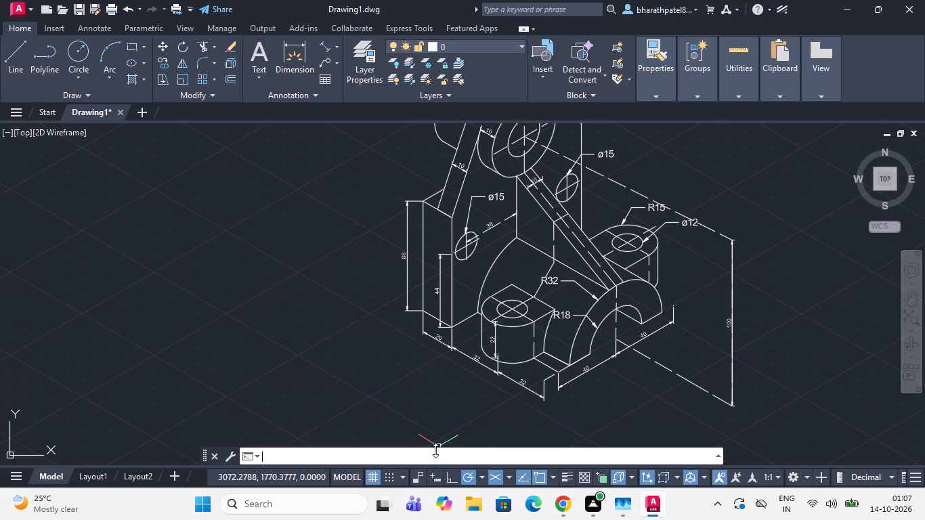
key("ctrl+s")
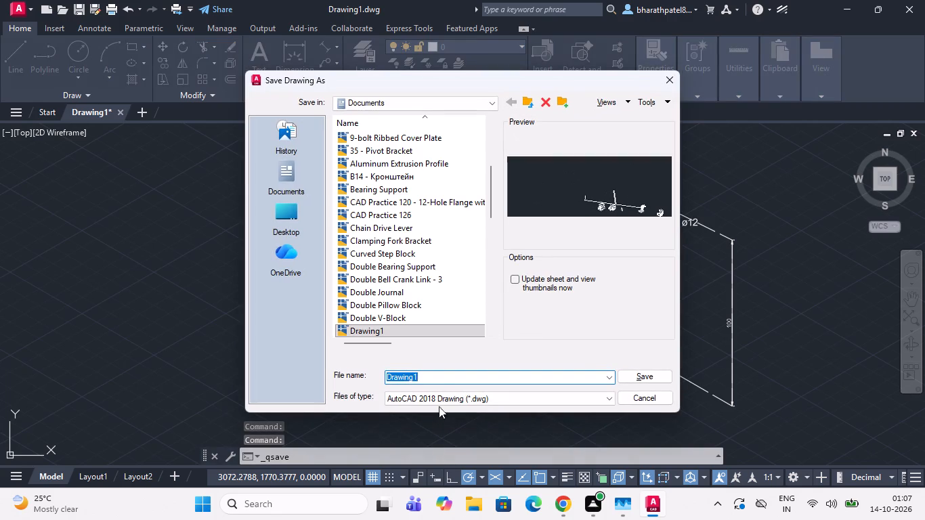
left_click(758, 358)
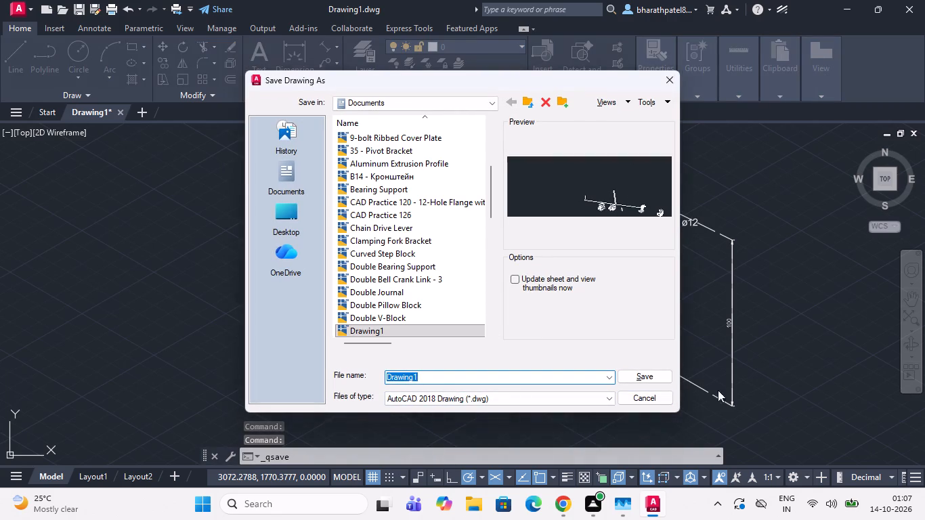
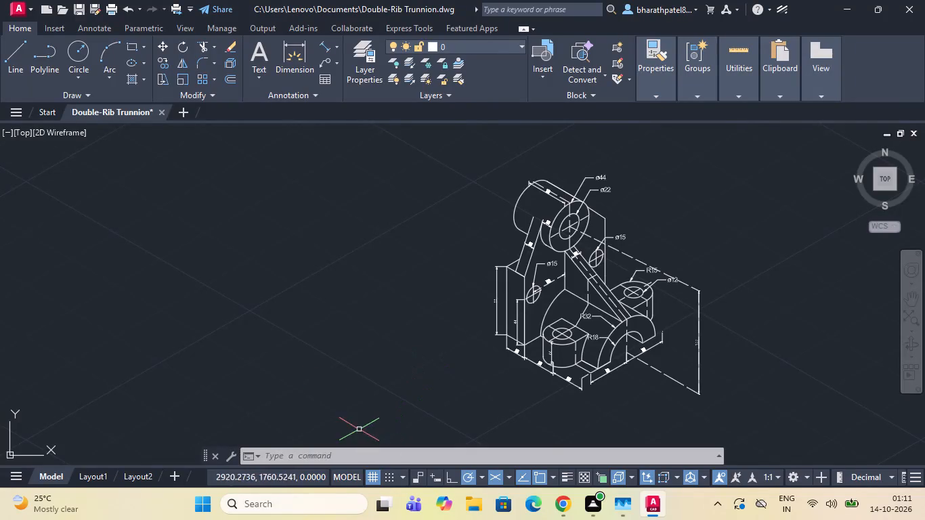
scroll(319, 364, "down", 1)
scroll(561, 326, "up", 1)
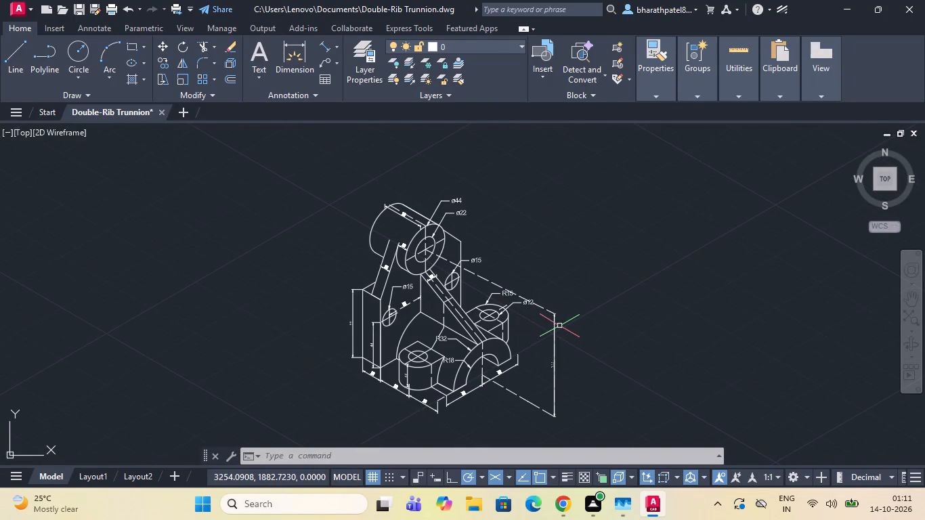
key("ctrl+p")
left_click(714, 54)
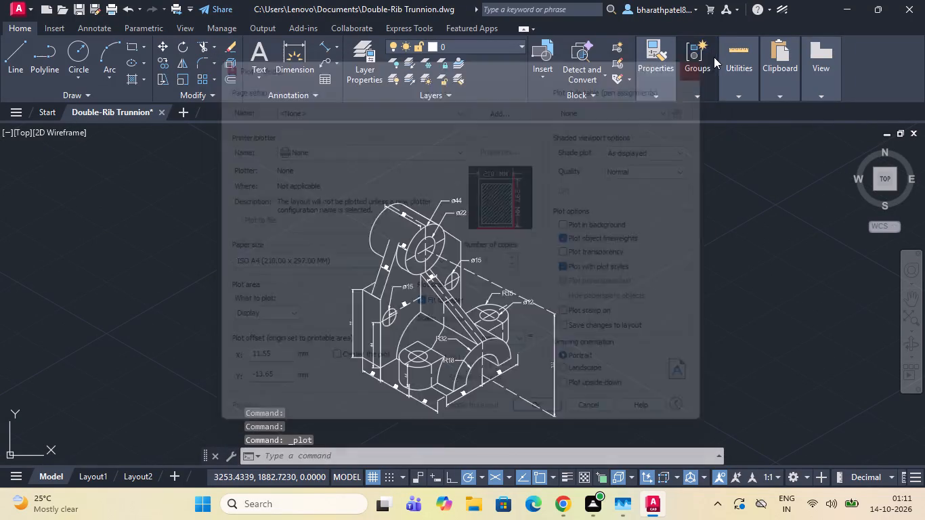
Turn off the command log file with LOGFILEOFF.
left_click(513, 458)
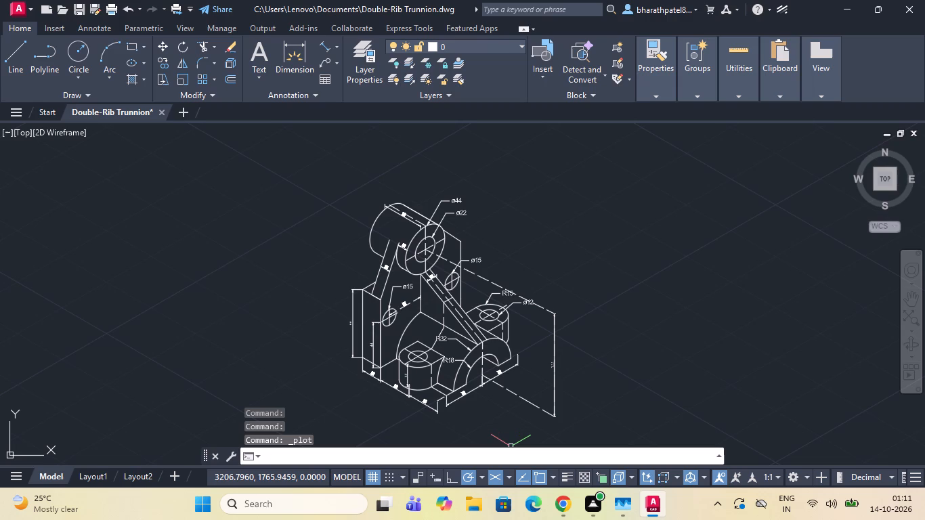
type("LOG")
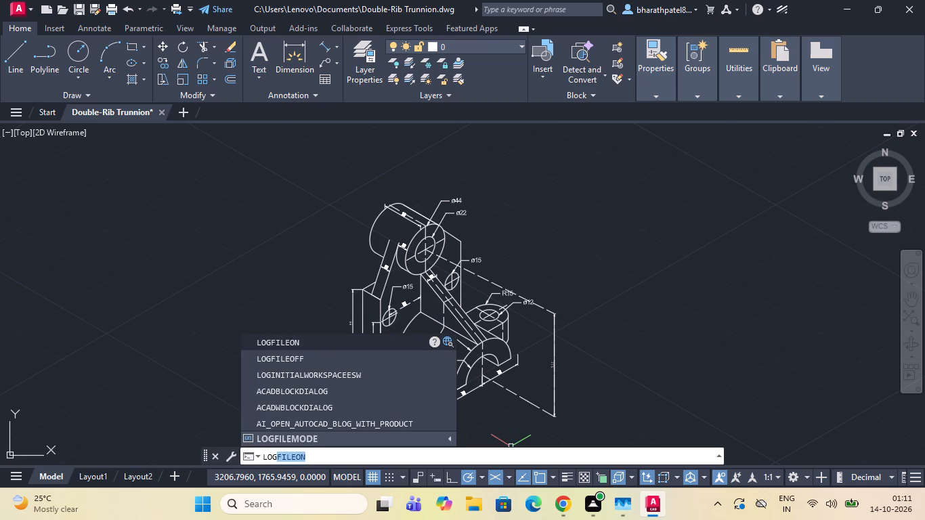
key("Down")
key("Return")
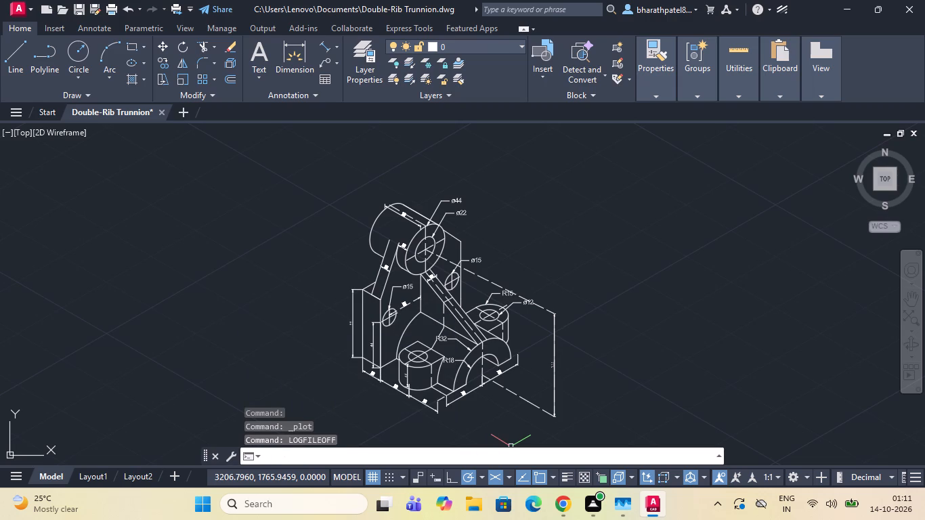
type("LOG")
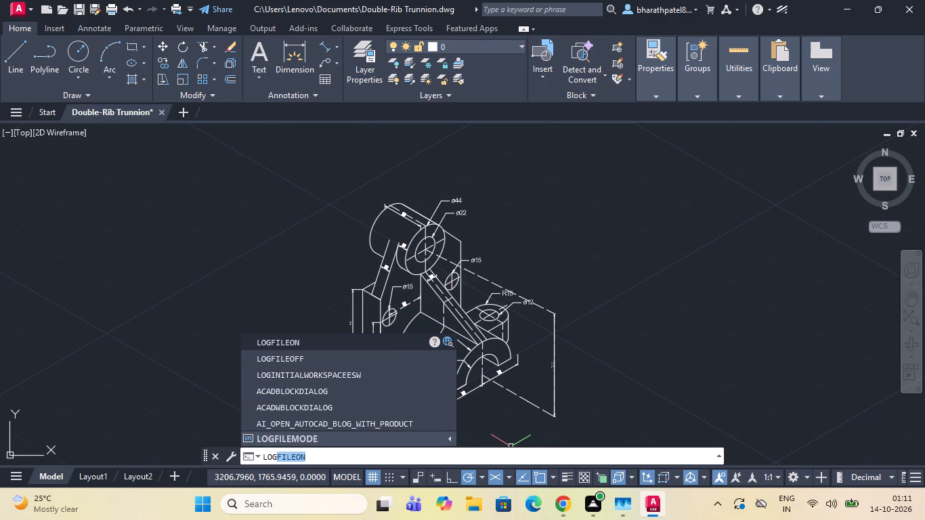
key("Escape")
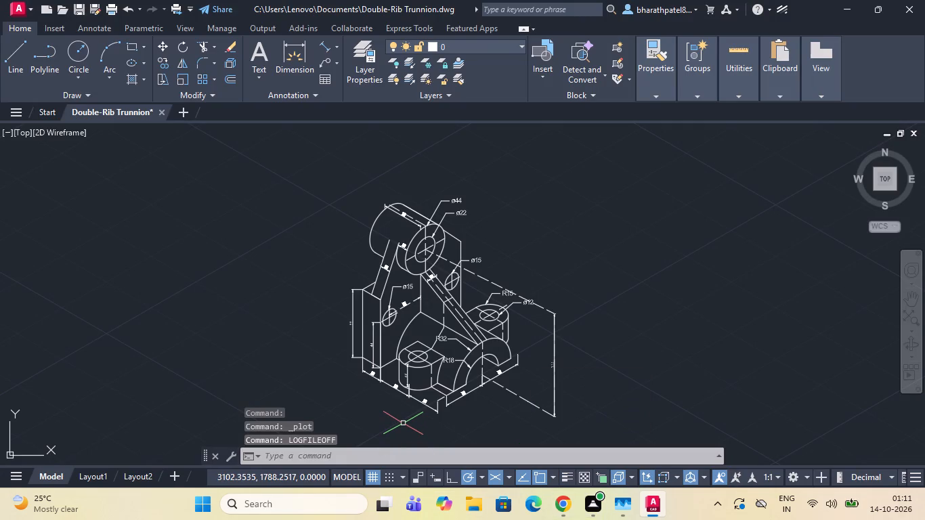
Set up the plot with DWG To PDF.pc3, landscape orientation, ISO full bleed A4 (297.00 x 210.00 MM) paper and a centred plot.
key("ctrl+p")
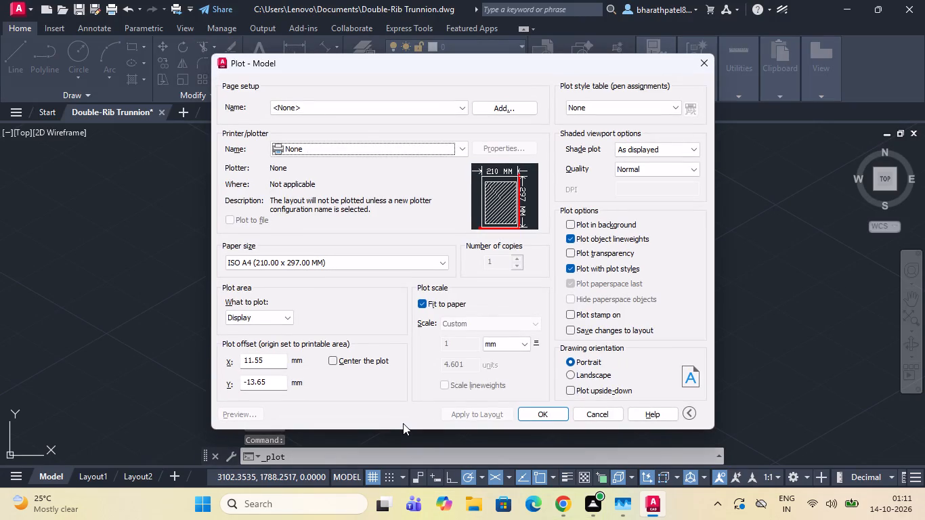
left_click(417, 148)
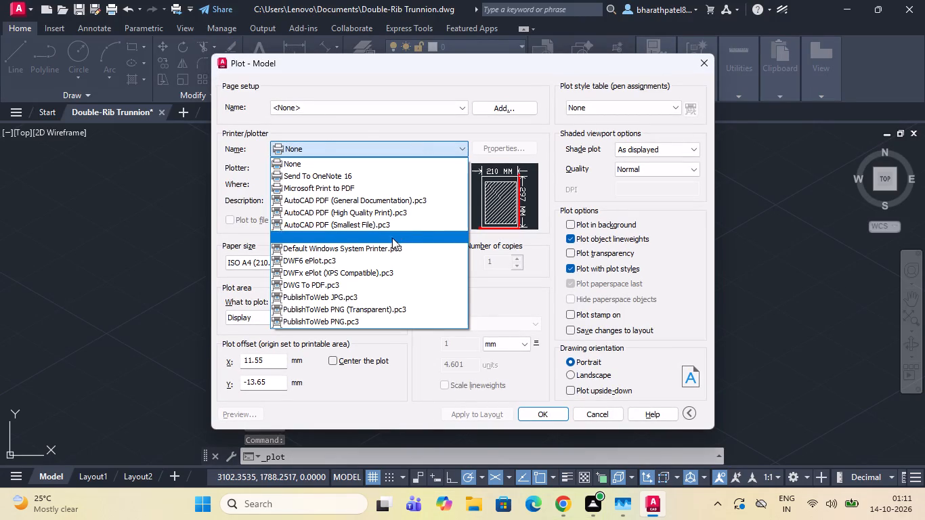
left_click(572, 376)
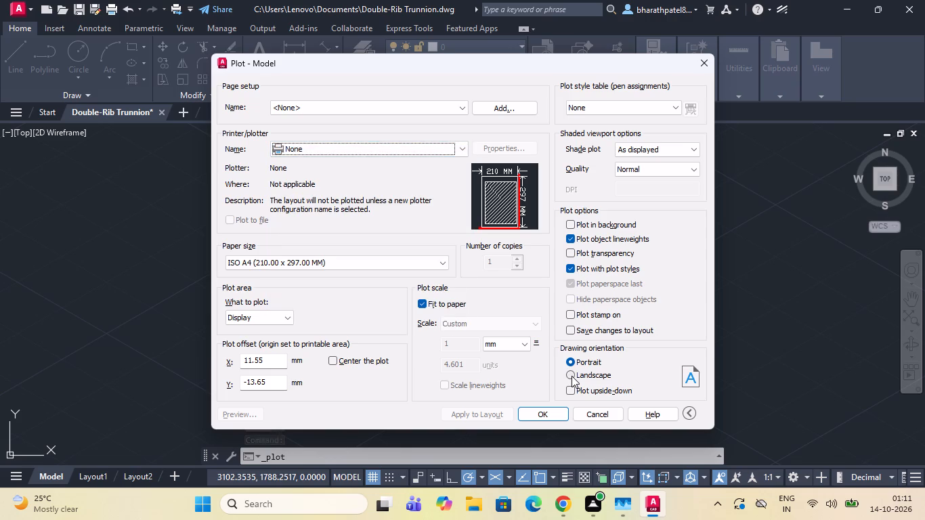
left_click(570, 375)
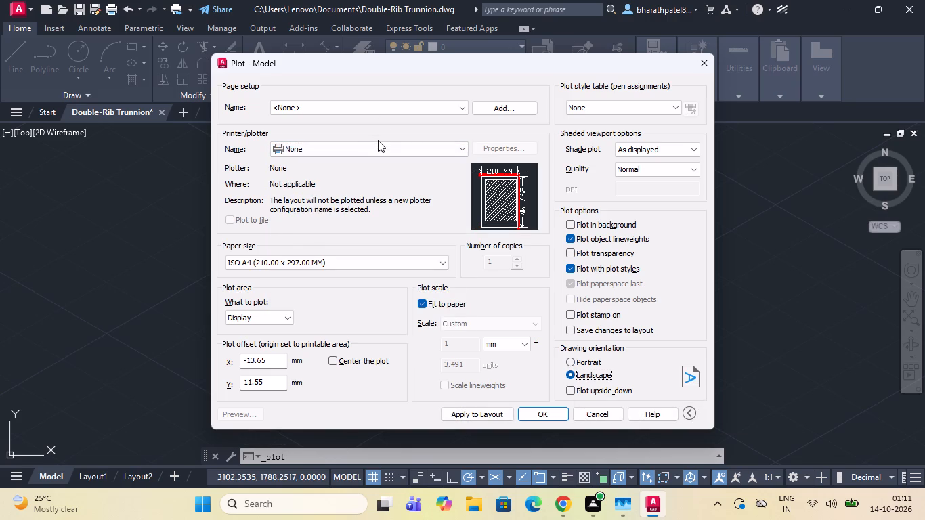
left_click(378, 141)
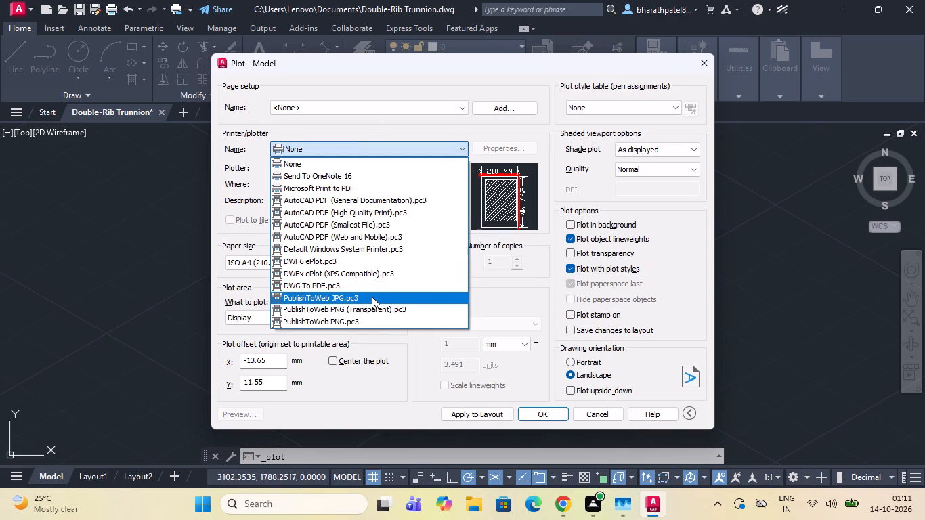
left_click(369, 289)
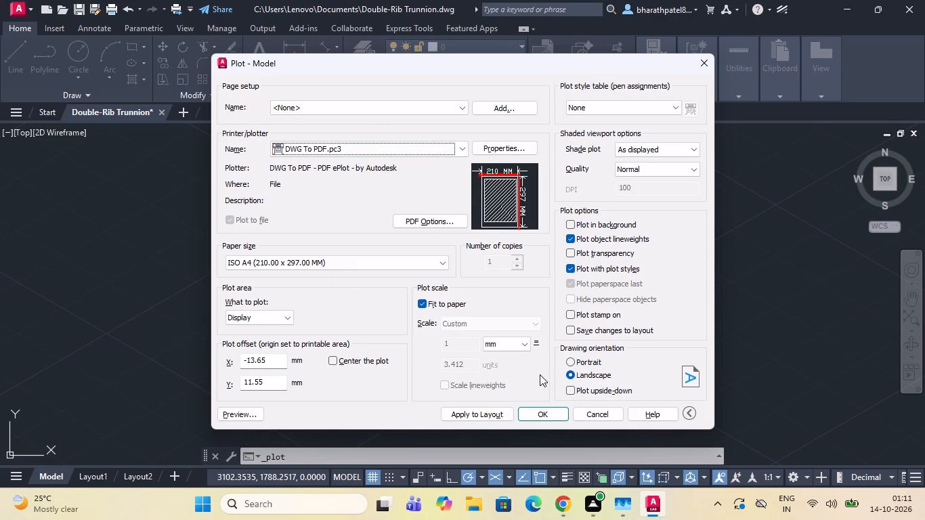
left_click(335, 262)
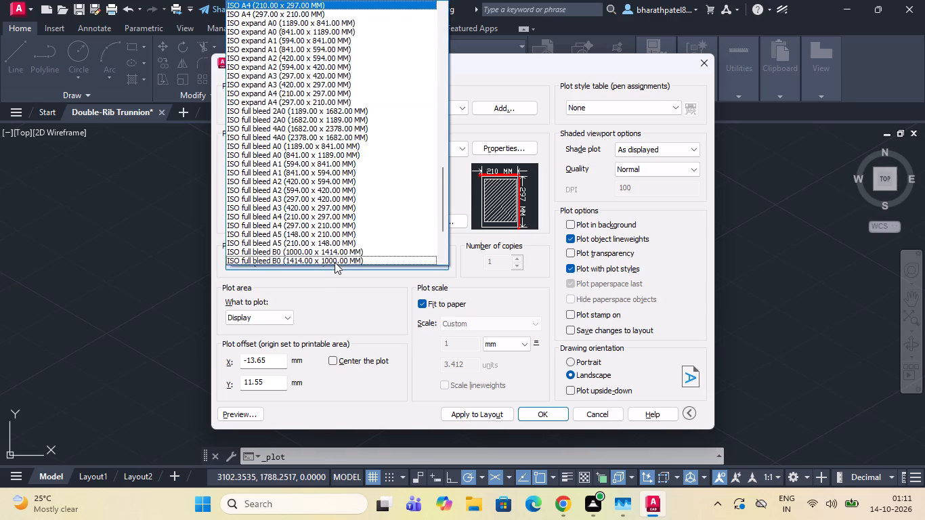
left_click(334, 227)
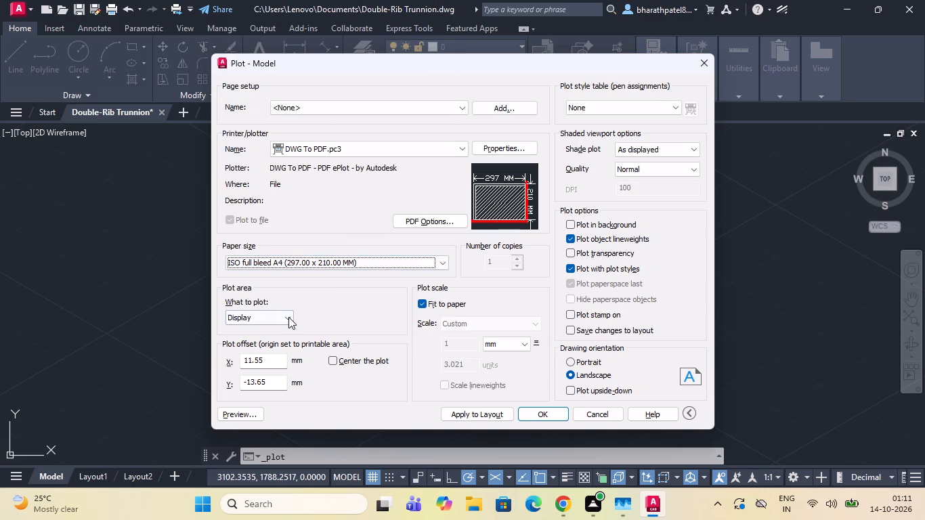
left_click(333, 363)
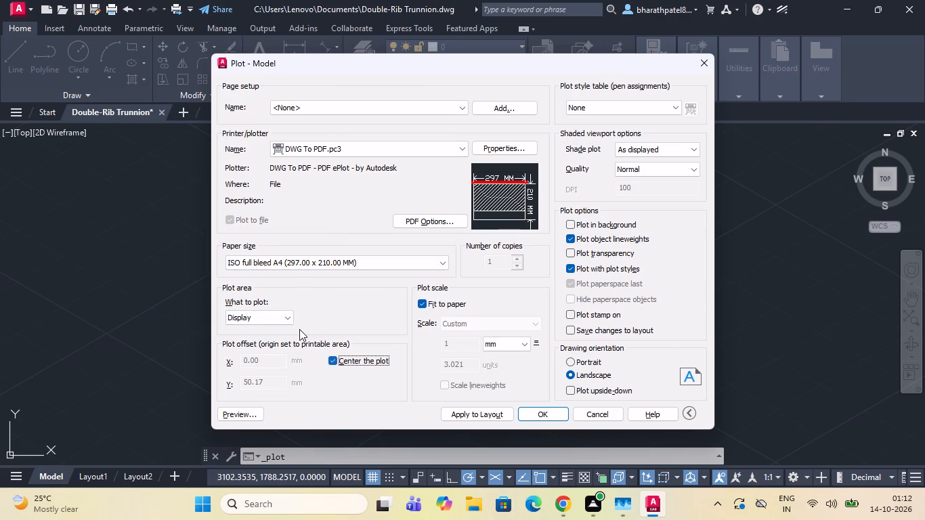
Set the plot area to a window enclosing the whole isometric bracket with all its dimensions.
left_click(283, 318)
left_click(274, 355)
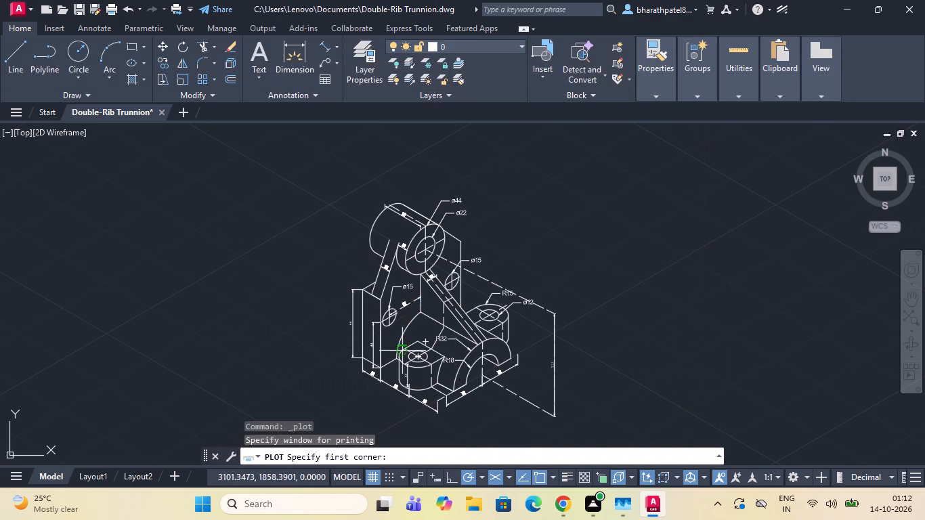
left_click(272, 156)
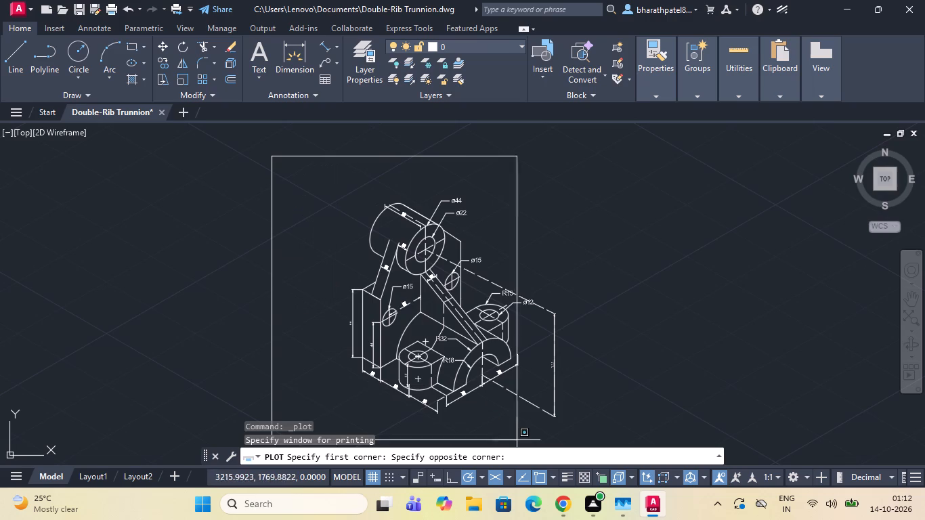
left_click(581, 435)
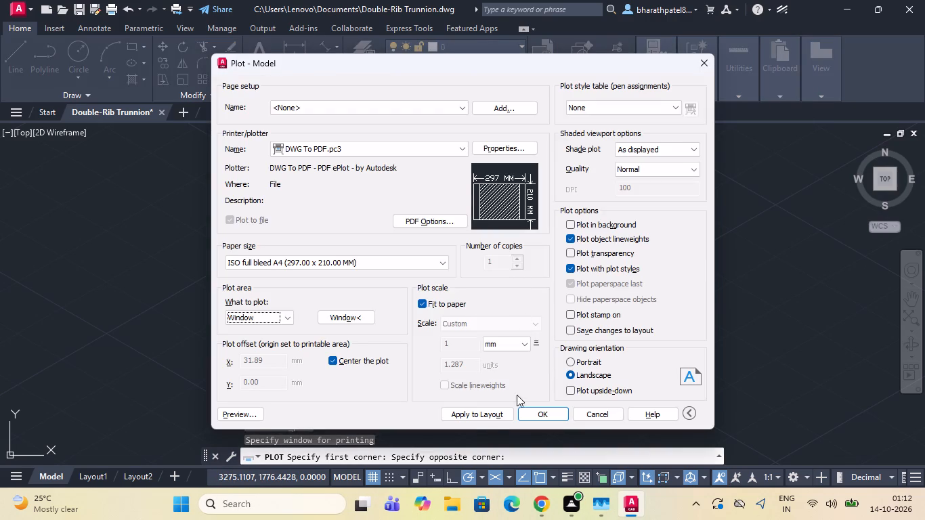
Plot the drawing and save the PDF in the Documents folder under the proposed file name.
left_click(529, 411)
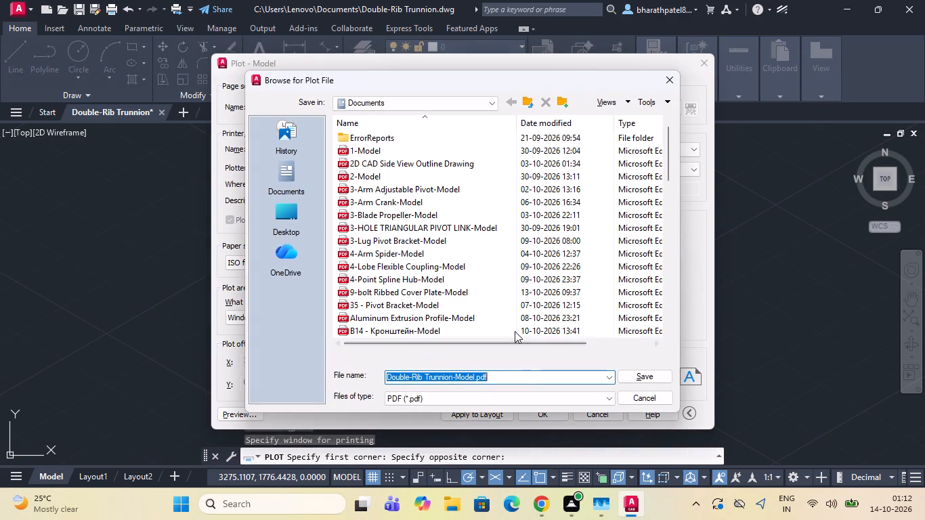
left_click(632, 378)
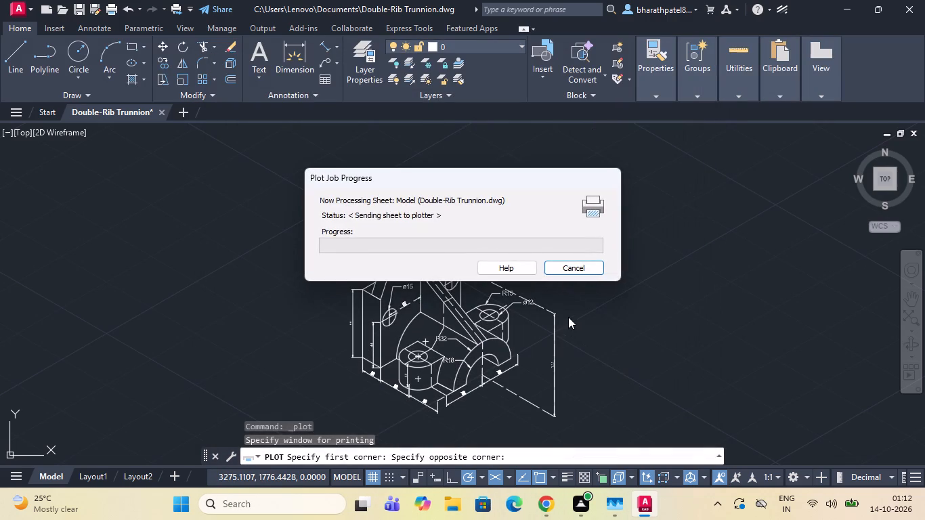